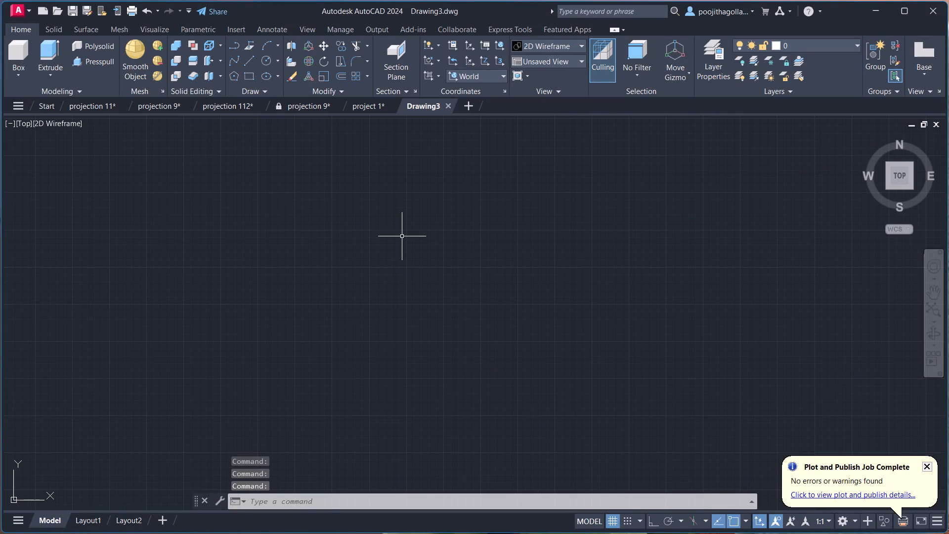
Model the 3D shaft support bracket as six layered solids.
Save the new blank drawing in the CAD folder under the file name project 2.
key("ctrl+s")
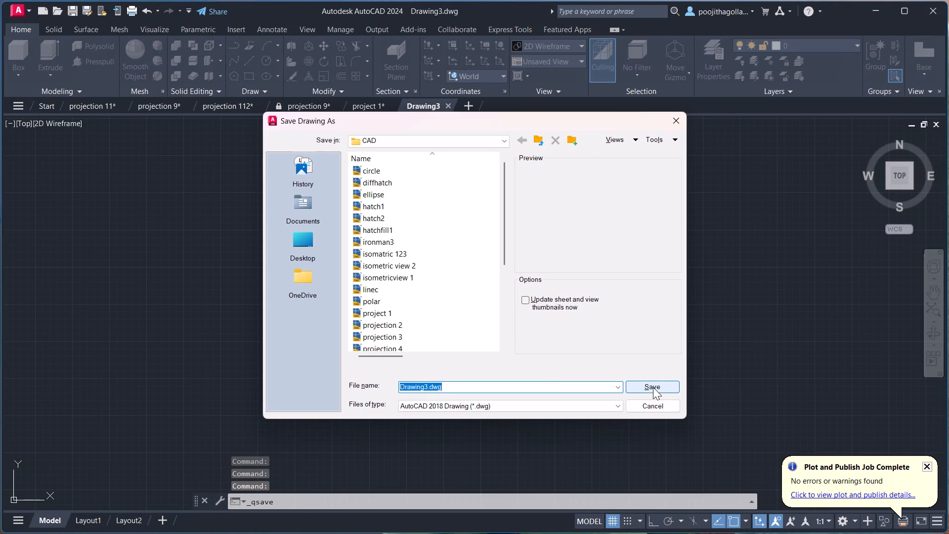
type("project")
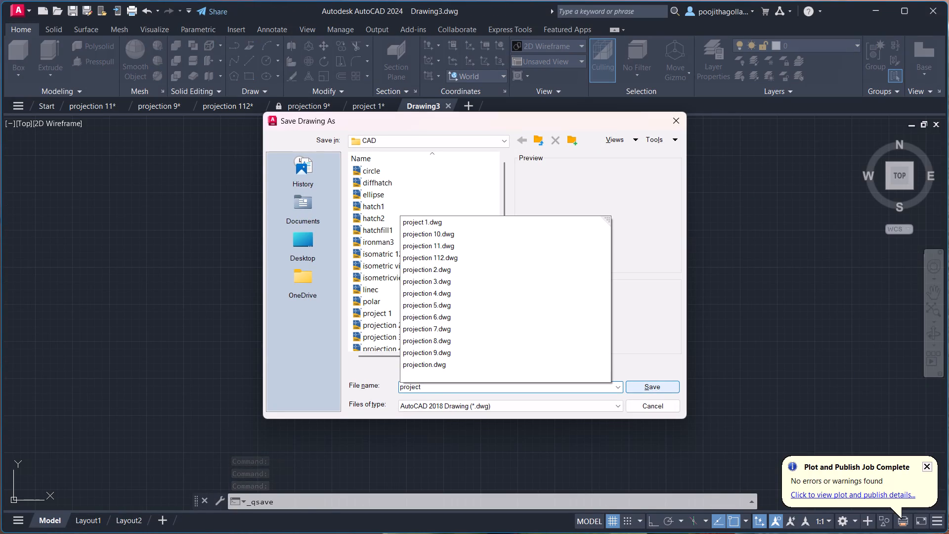
key("space")
type("2")
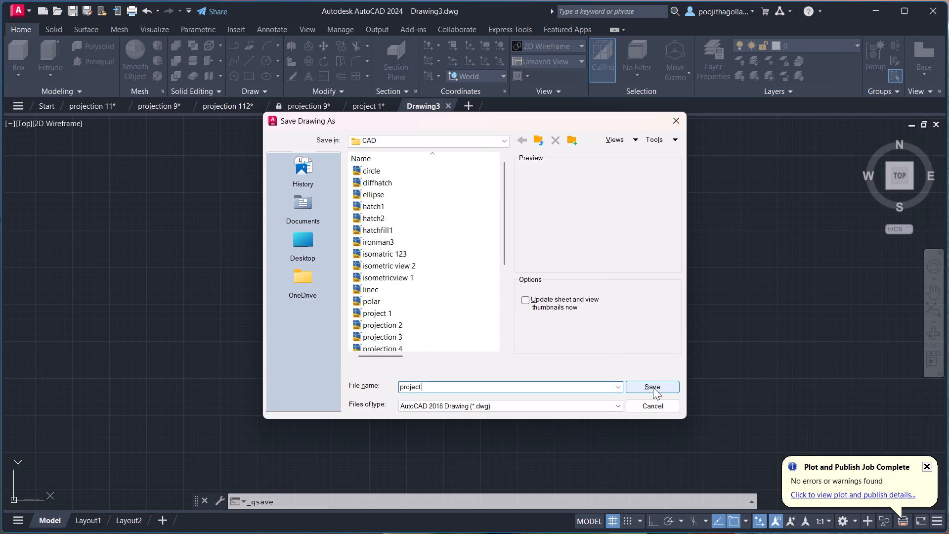
key("Return")
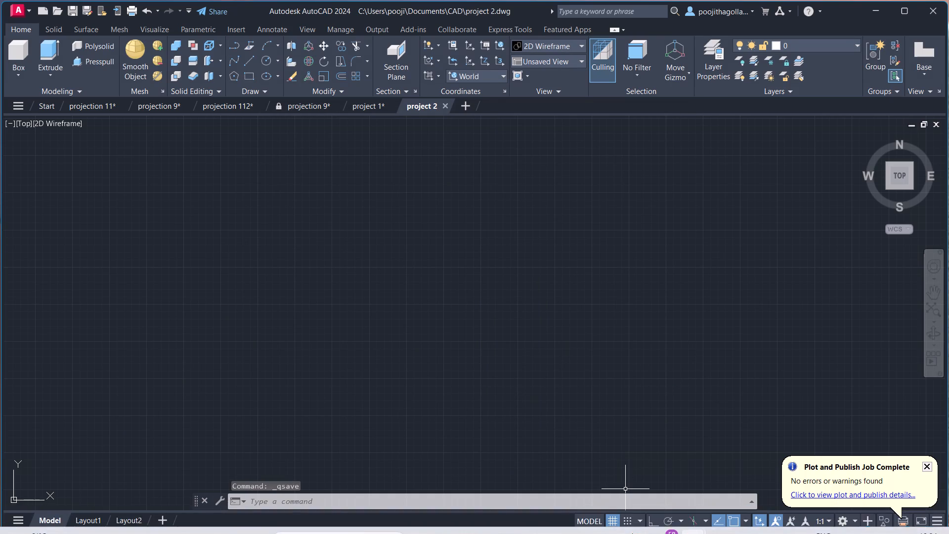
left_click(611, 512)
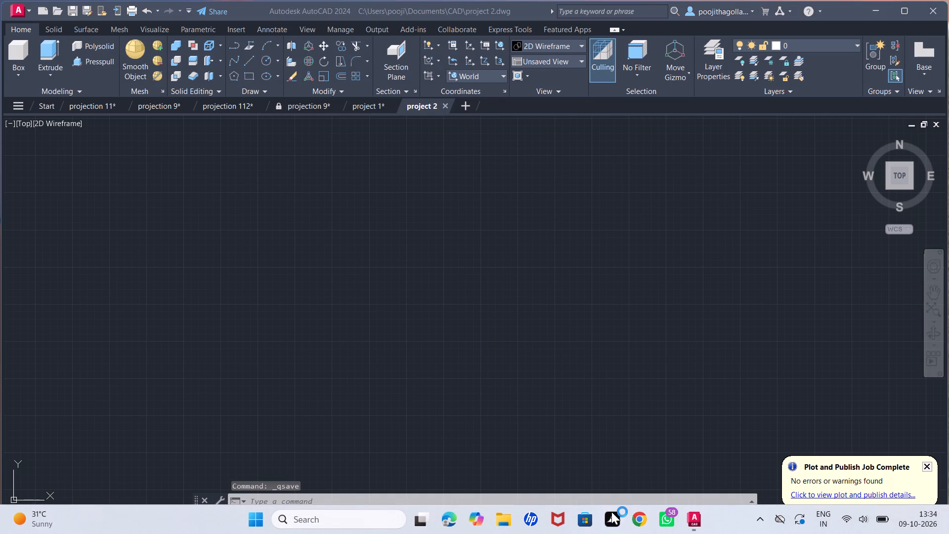
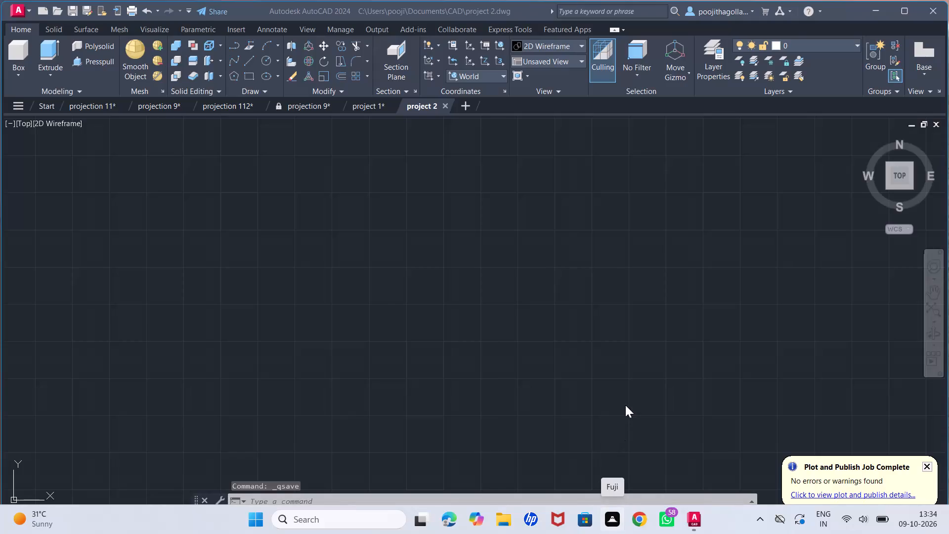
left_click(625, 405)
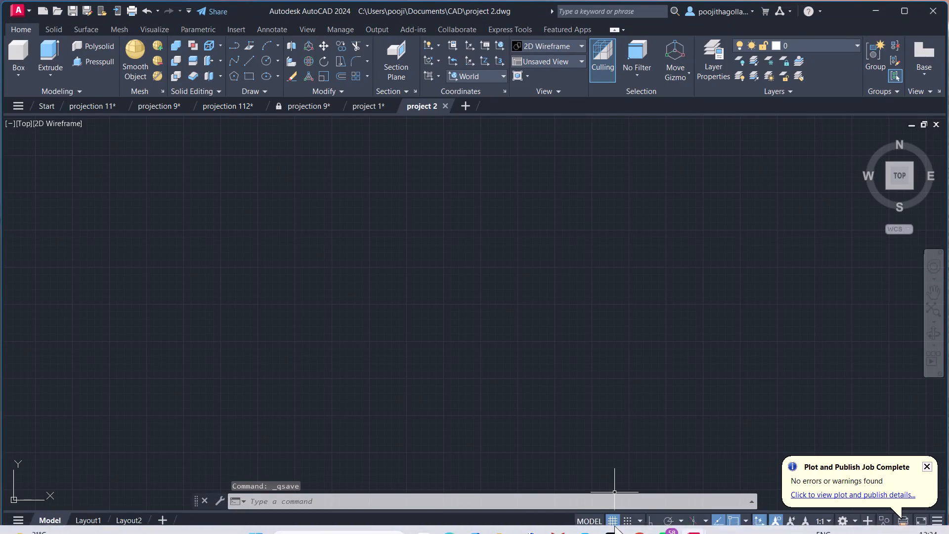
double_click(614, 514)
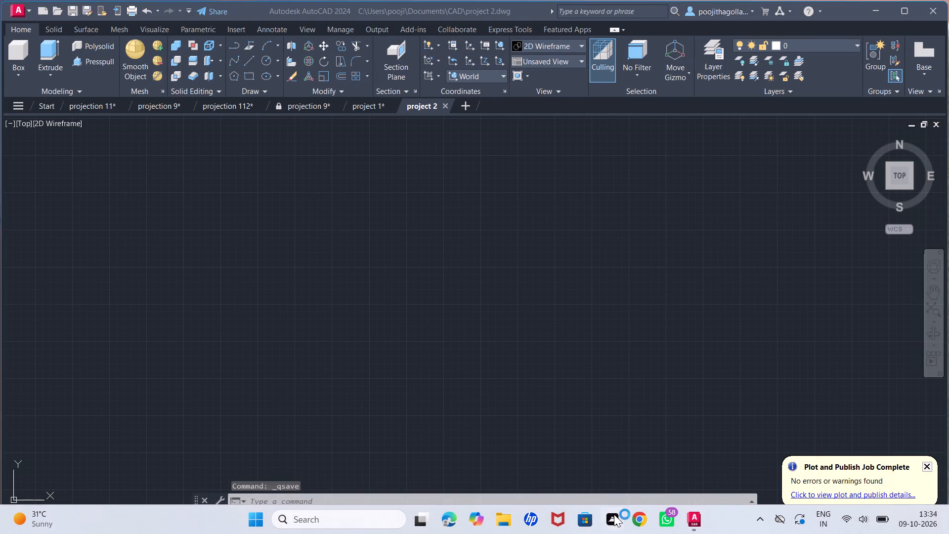
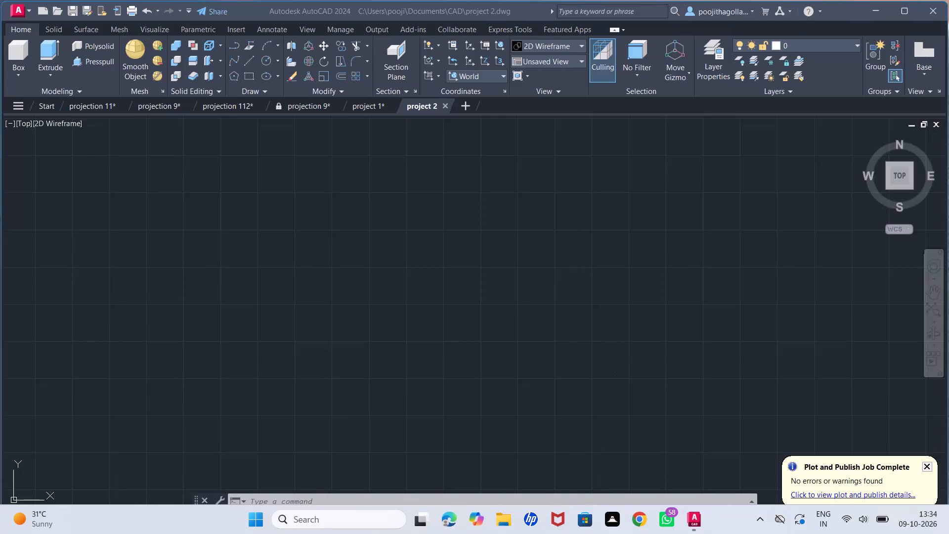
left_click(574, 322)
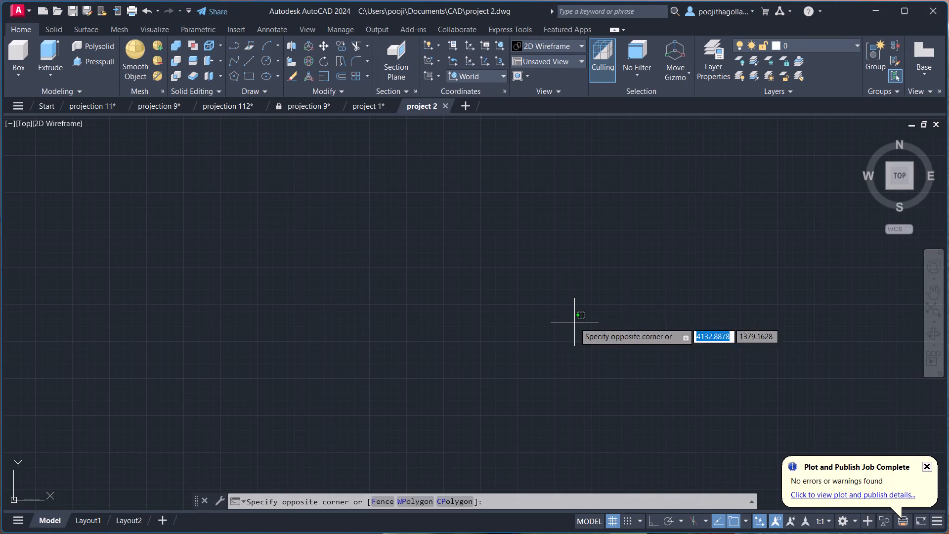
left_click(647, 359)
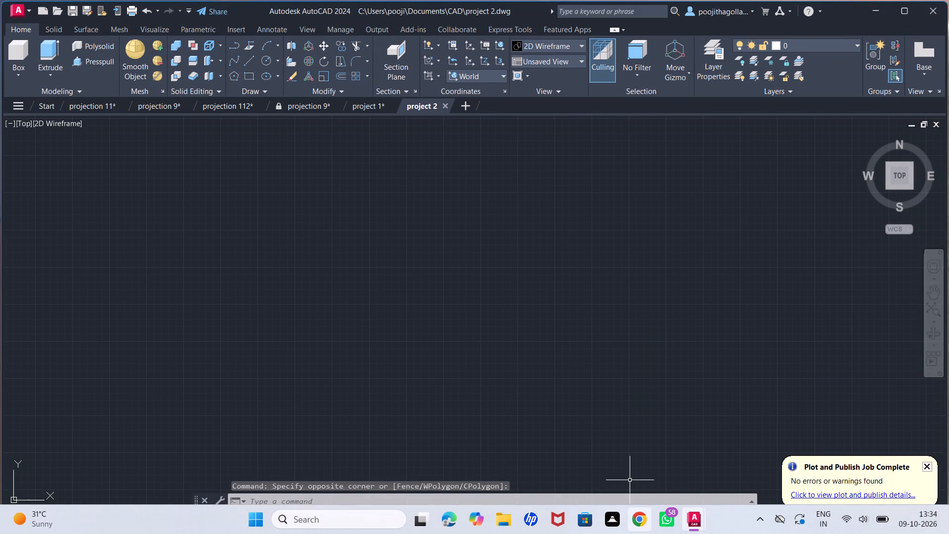
Draw a single, nearly horizontal line freehand in the middle of the empty model space.
key("l")
key("Return")
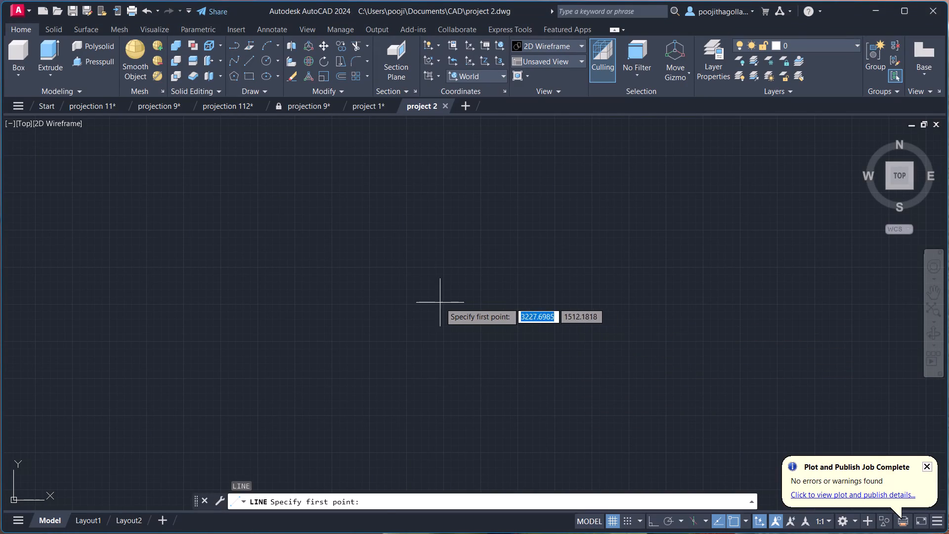
left_click(427, 310)
left_click(593, 311)
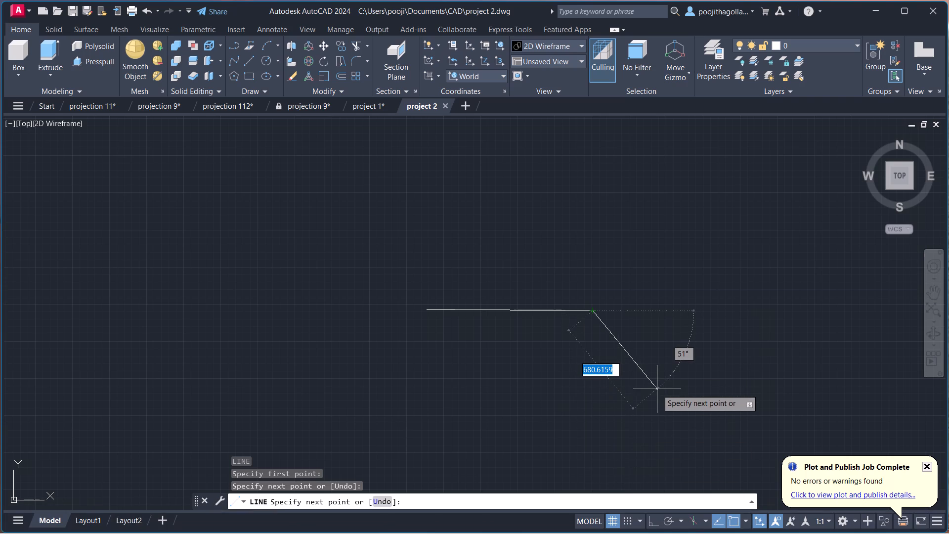
key("Escape")
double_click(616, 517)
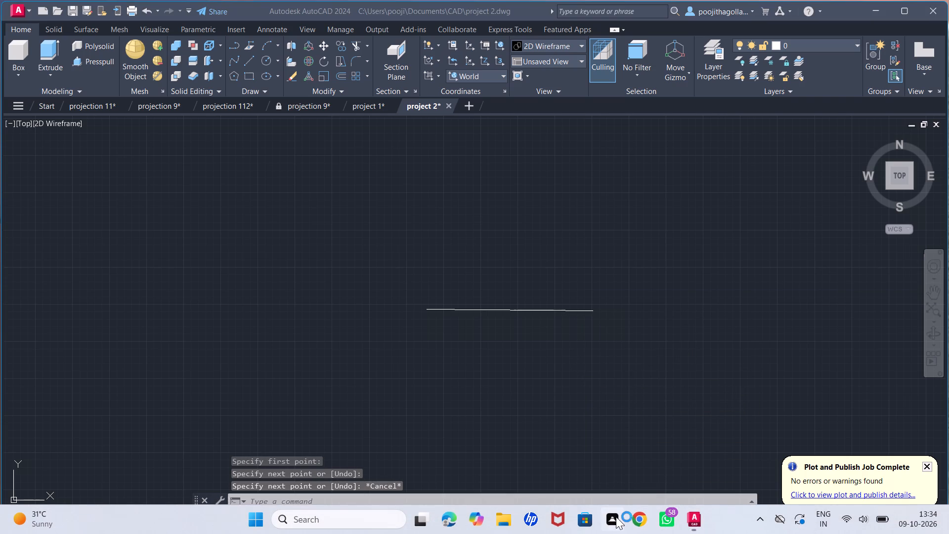
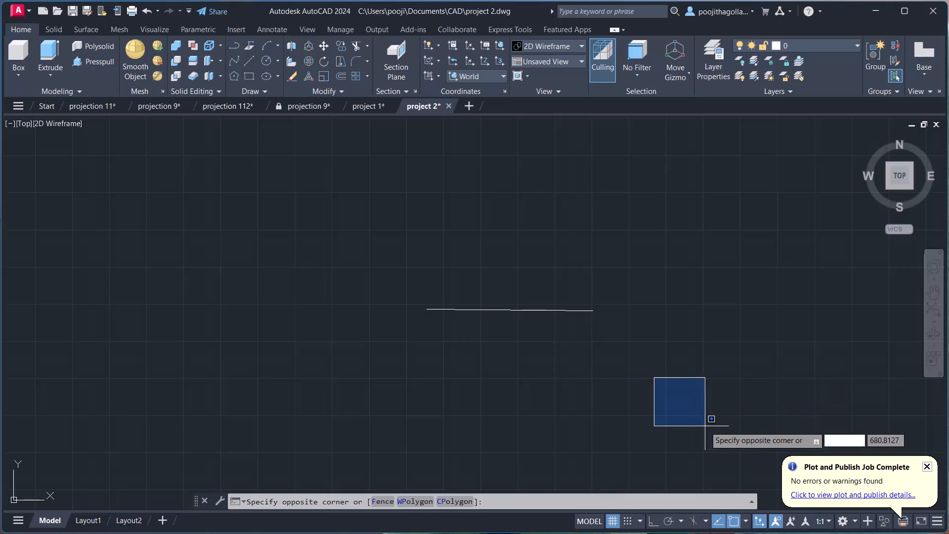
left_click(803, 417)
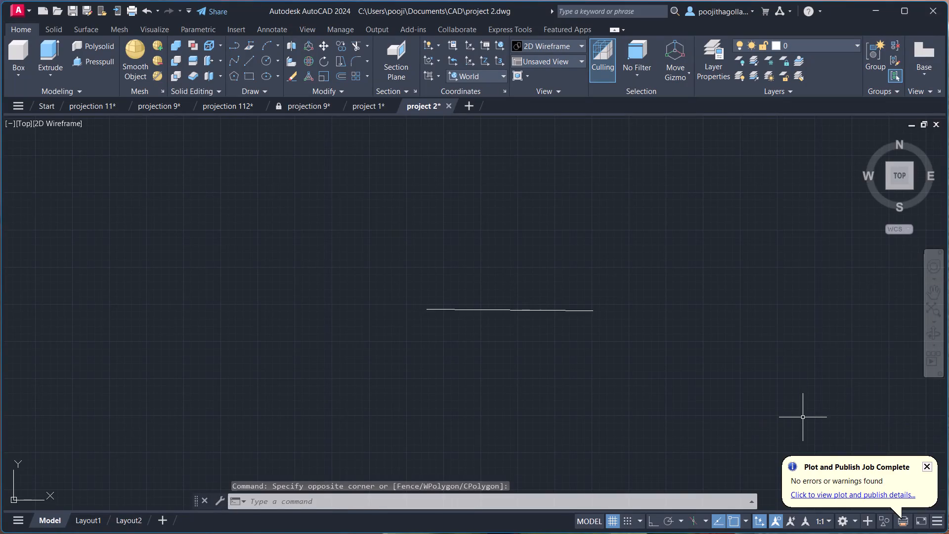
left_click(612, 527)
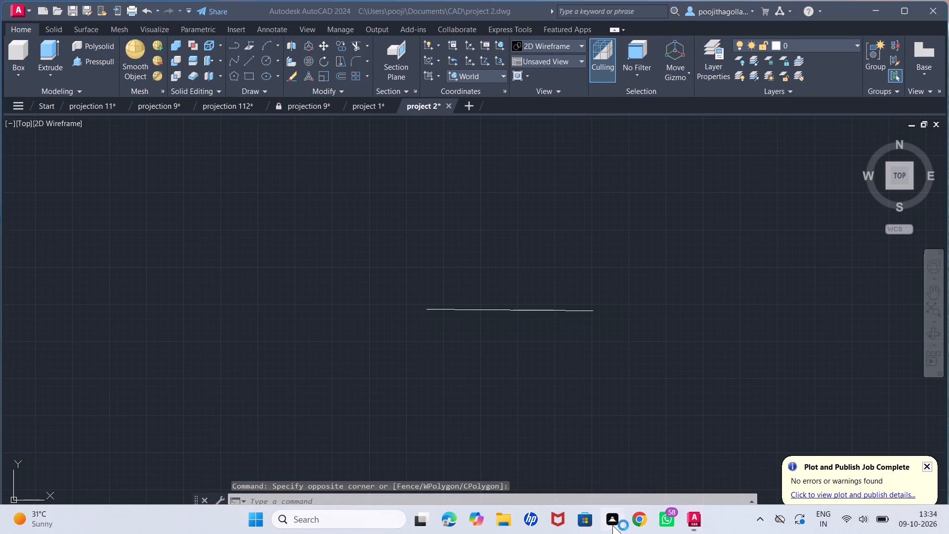
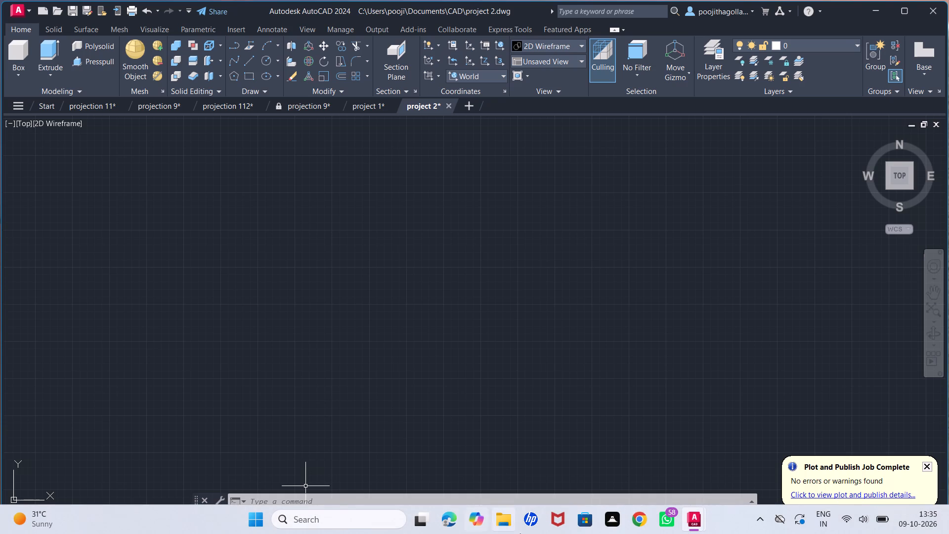
Launch the Fuji app while leaving the project 2 drawing open.
right_click(615, 521)
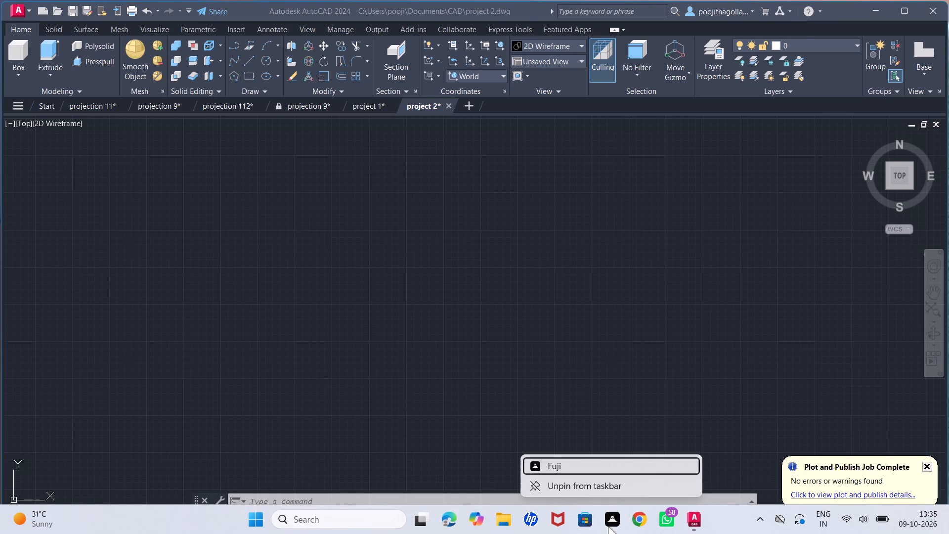
left_click(650, 341)
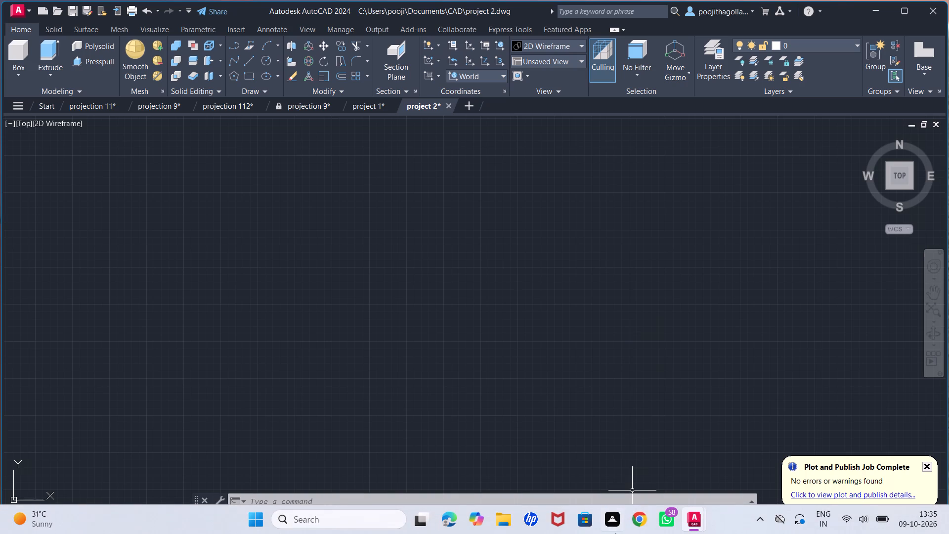
double_click(612, 522)
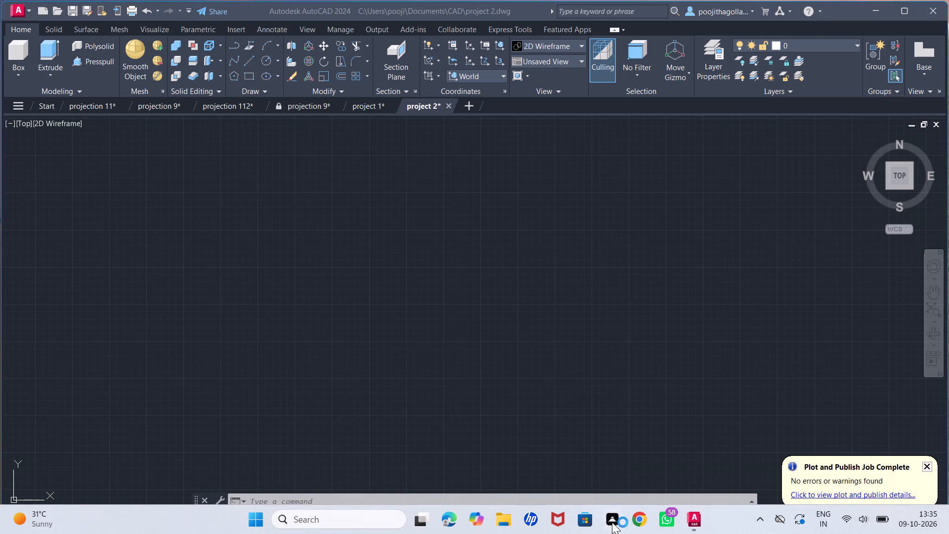
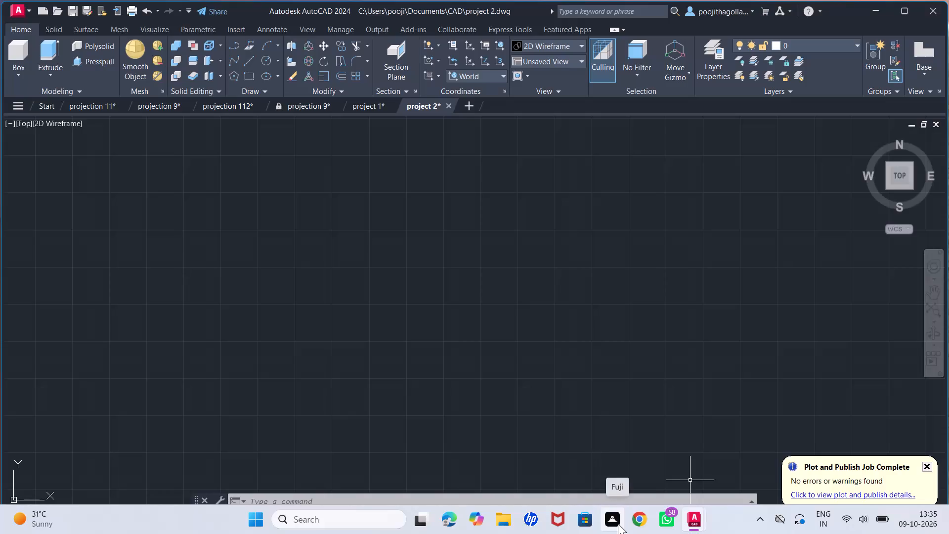
Save the current changes to the project 2 drawing.
scroll(433, 255, "up", 1)
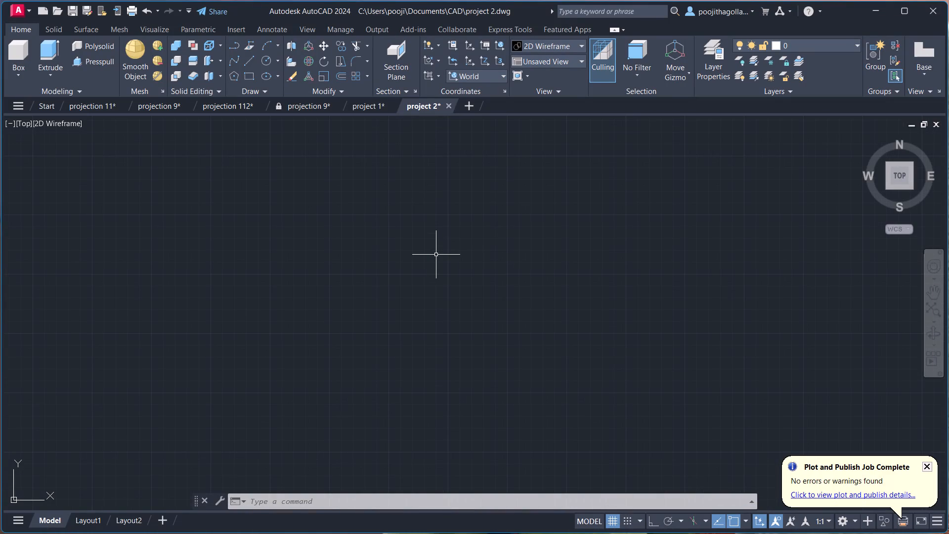
key("ctrl+s")
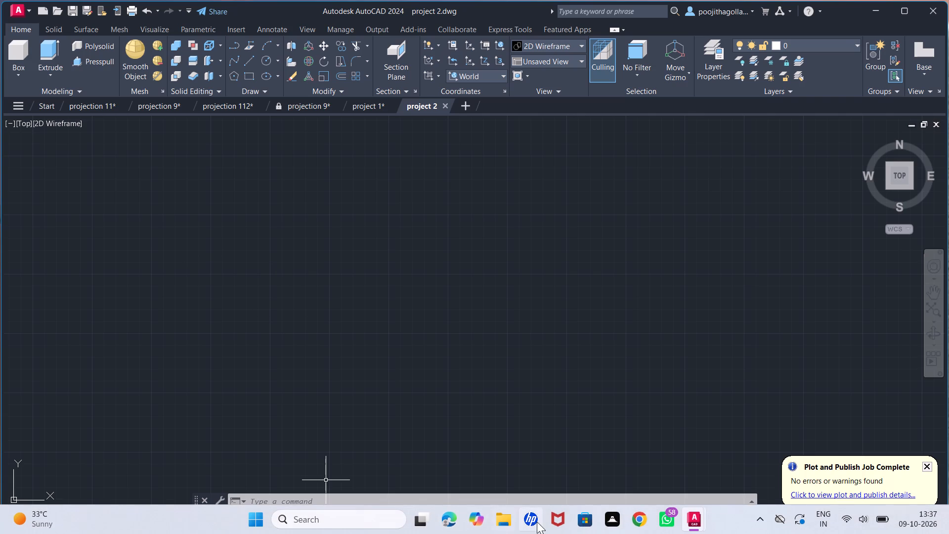
Launch the Fuji app, keeping the saved project 2 drawing open.
double_click(612, 518)
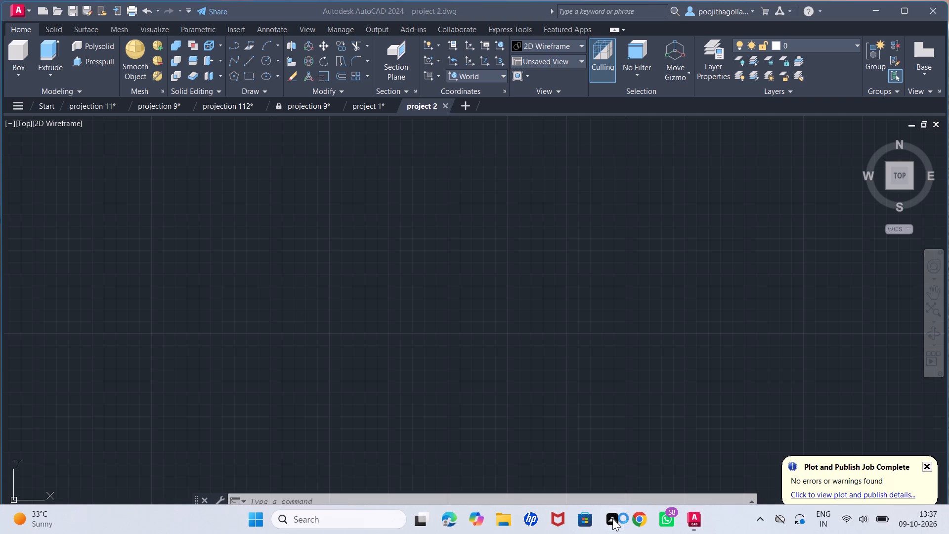
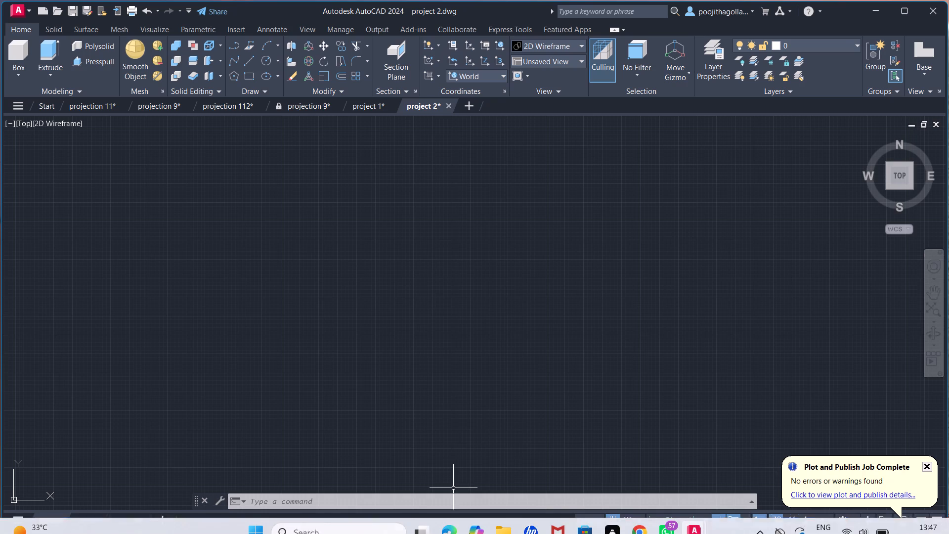
Switch from the project 2 drawing to the Fuji app, leaving the drawing open.
left_click(604, 517)
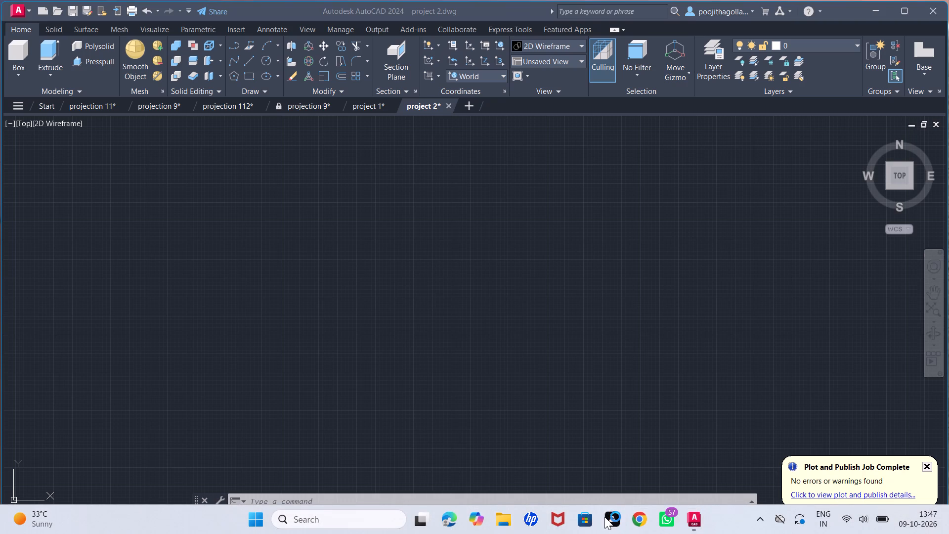
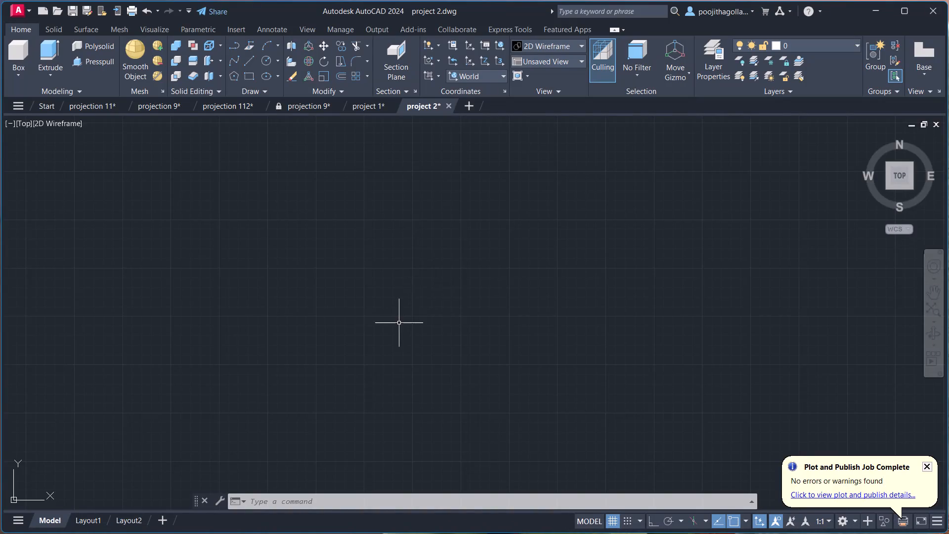
Launch the Fuji app again, leaving the project 2 drawing open in AutoCAD.
middle_click_drag(423, 280, 428, 272)
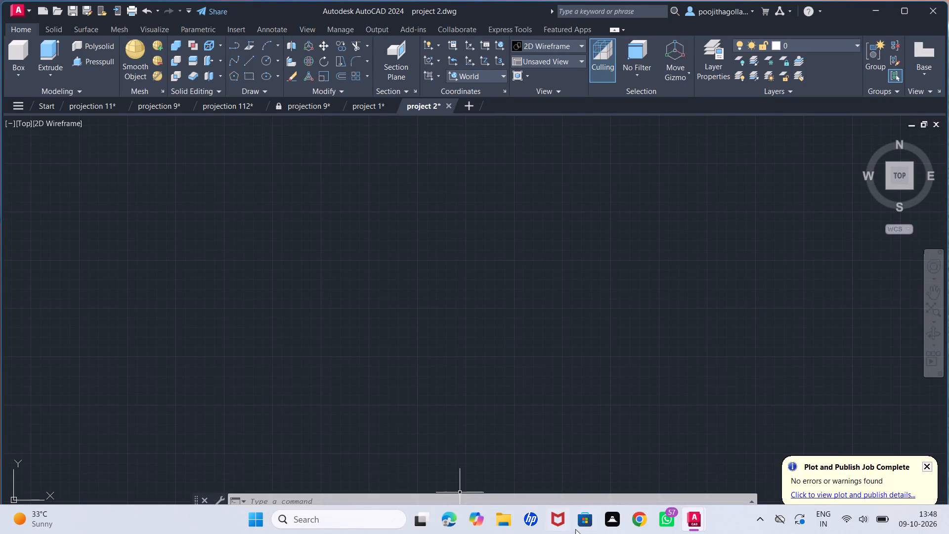
left_click(613, 521)
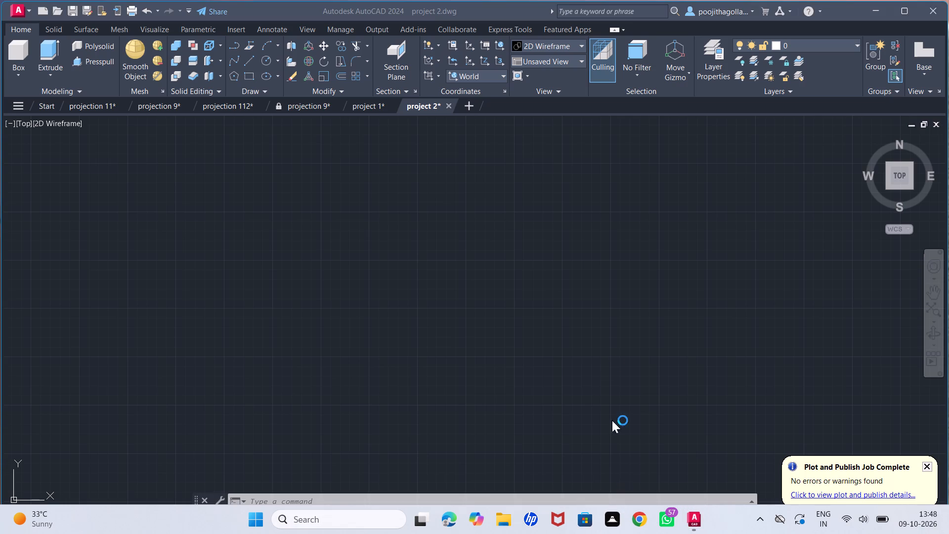
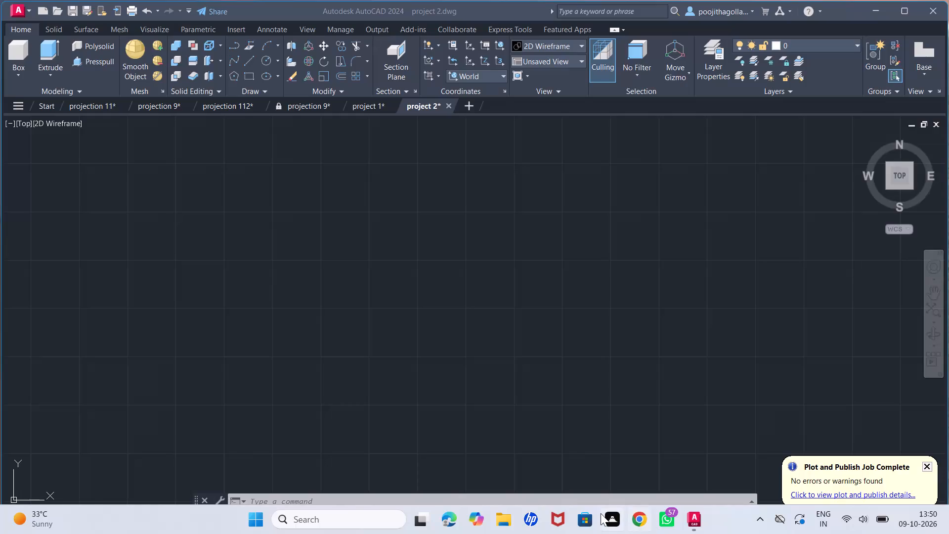
Switch from AutoCAD to the Fuji app by launching it once more.
double_click(608, 524)
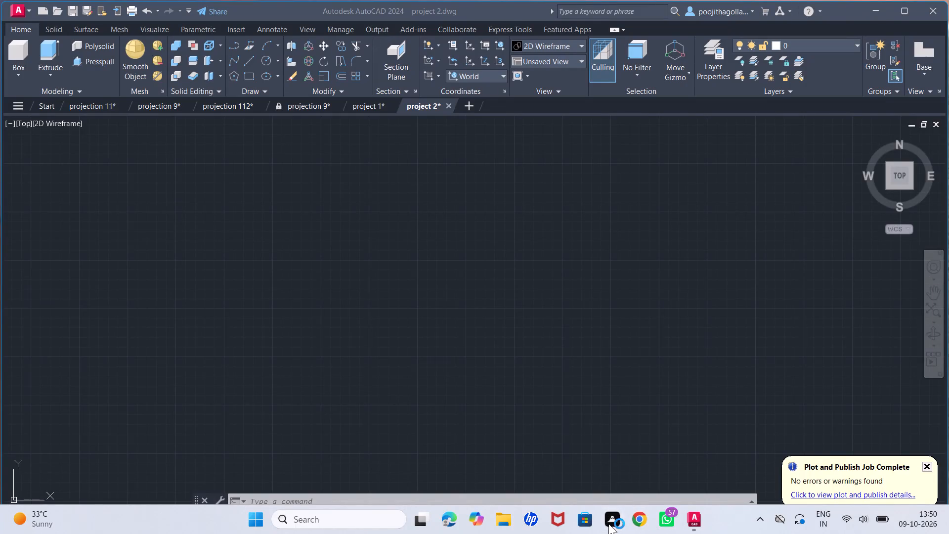
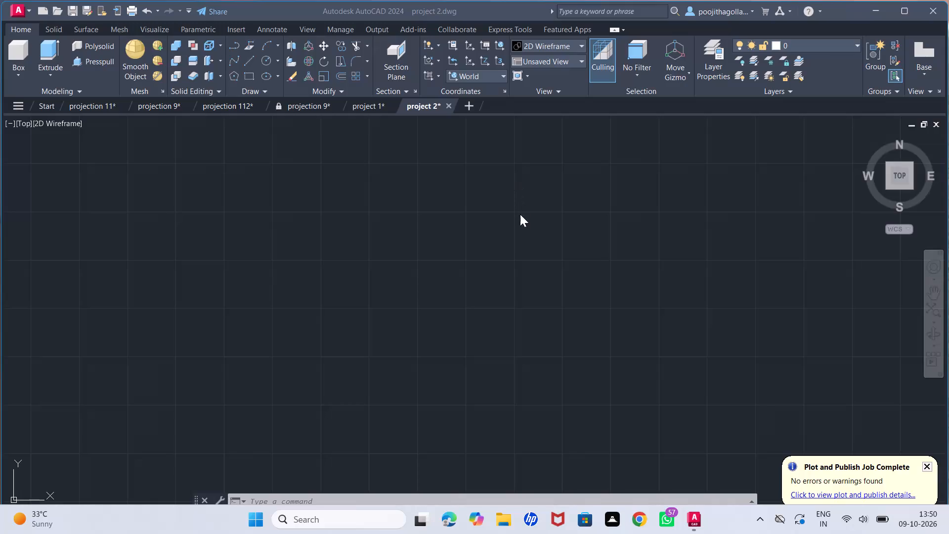
Return to the project 2 drawing in AutoCAD and start a circle with its centre near the middle of the empty model space.
key("c")
left_click(488, 244)
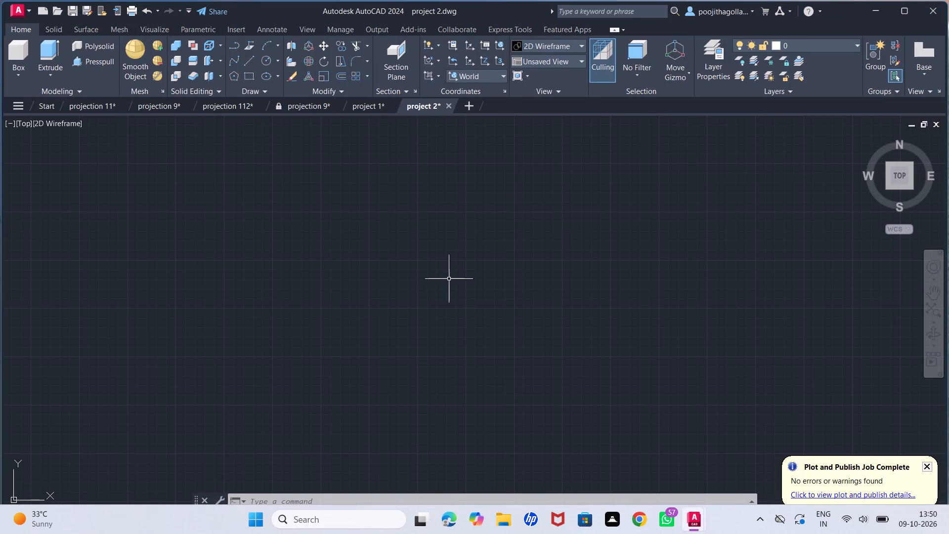
key("c")
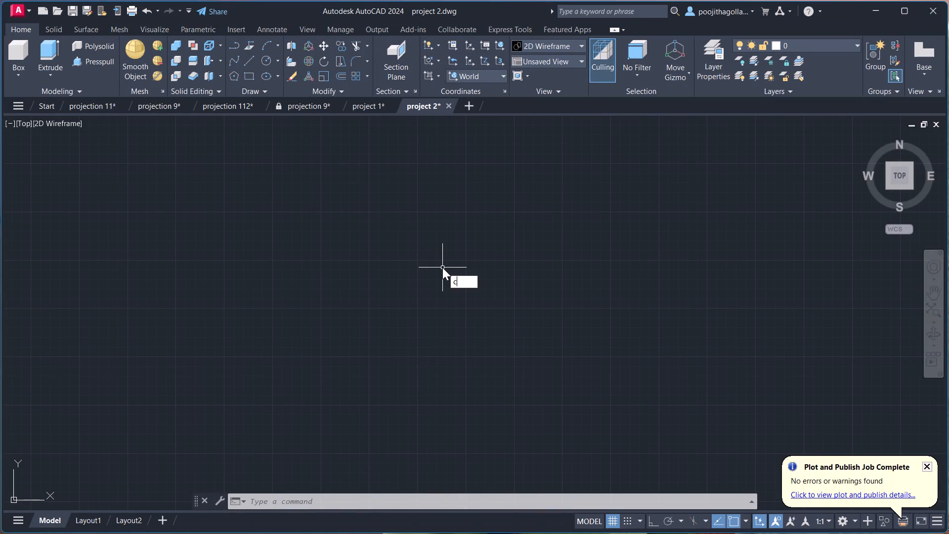
key("Return")
left_click(409, 288)
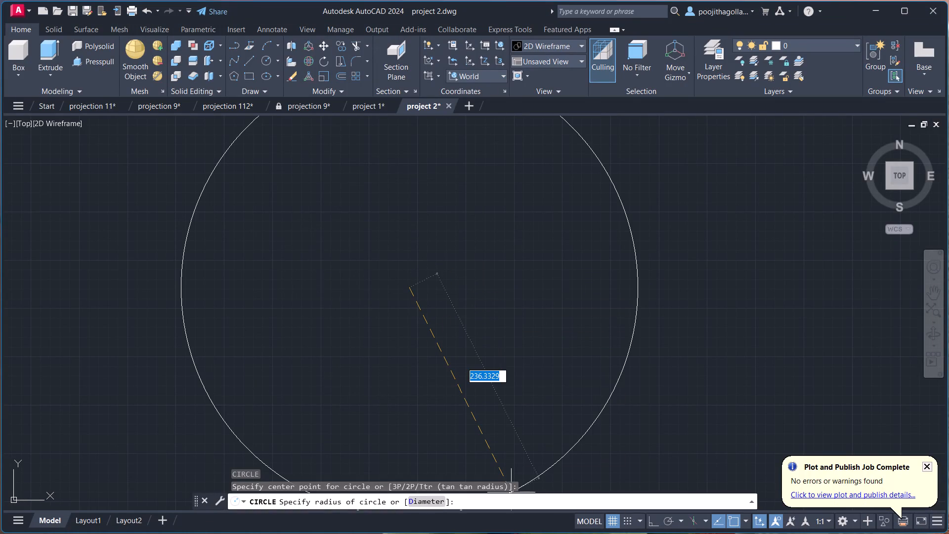
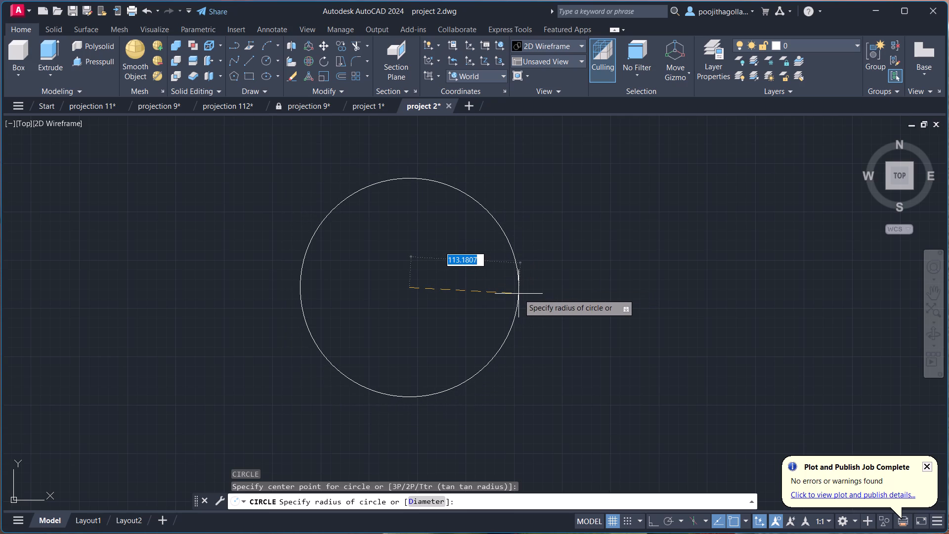
Cancel the unfinished circle and calculate 41/2 with QuickCalc.
type("qu")
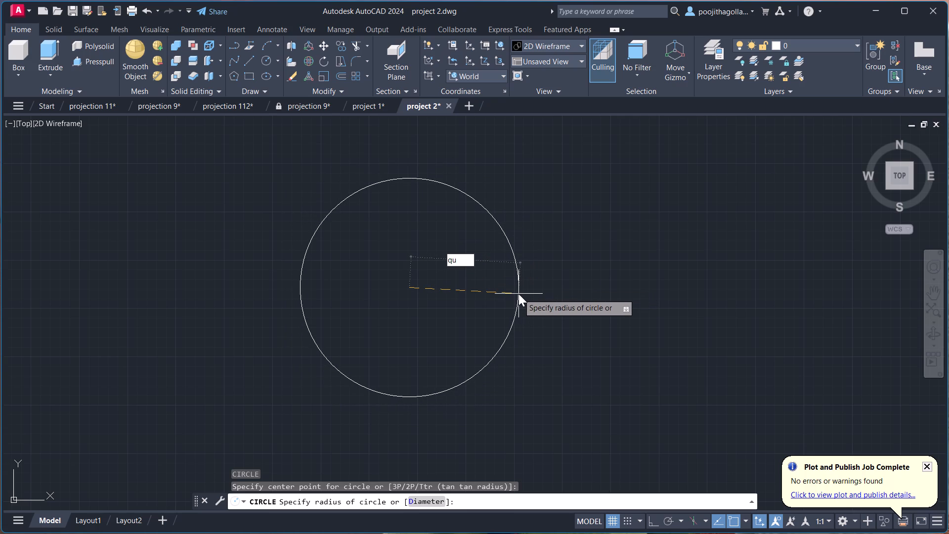
key("Escape")
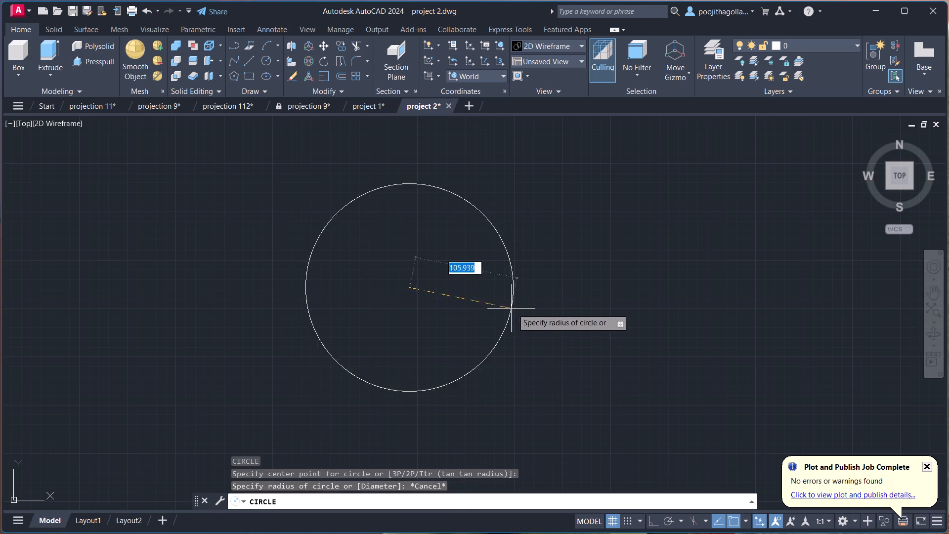
key("Escape")
type("qu")
left_click(546, 337)
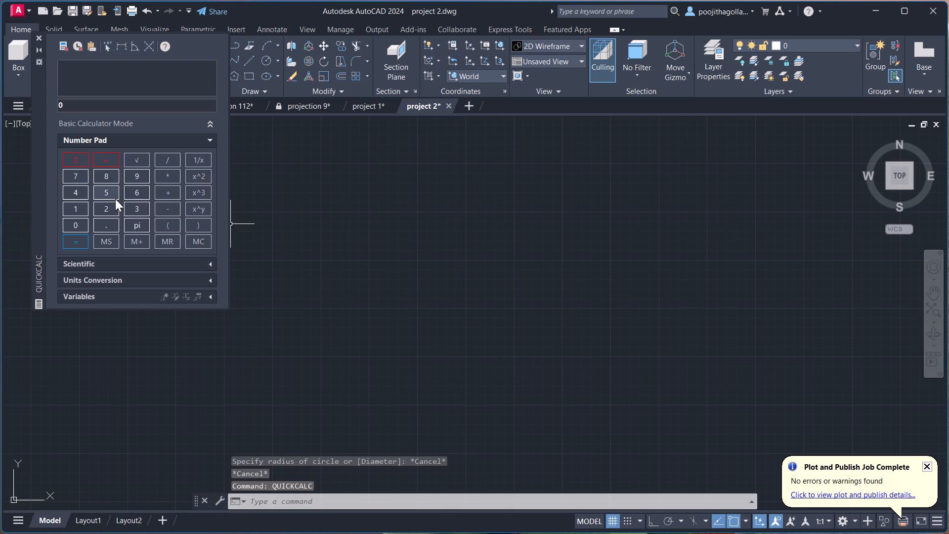
left_click(84, 188)
left_click(71, 204)
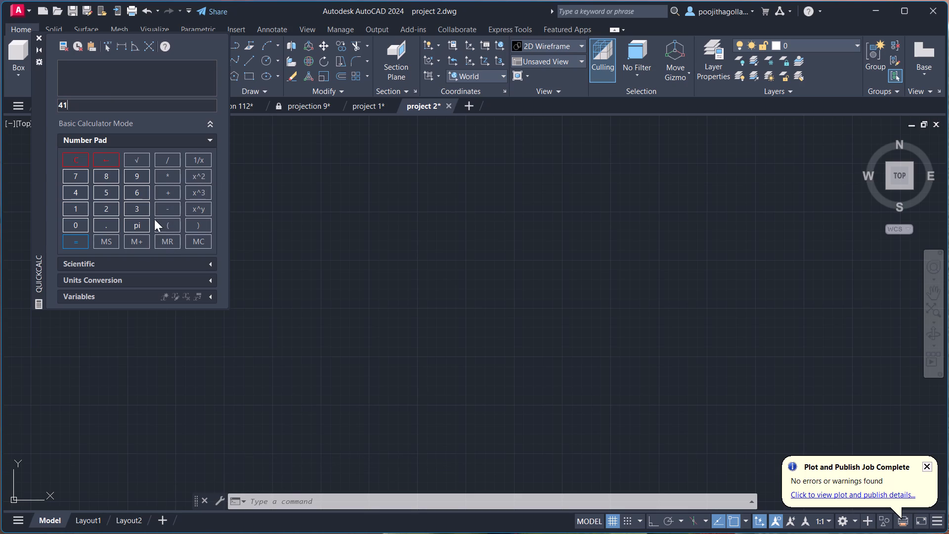
left_click(164, 163)
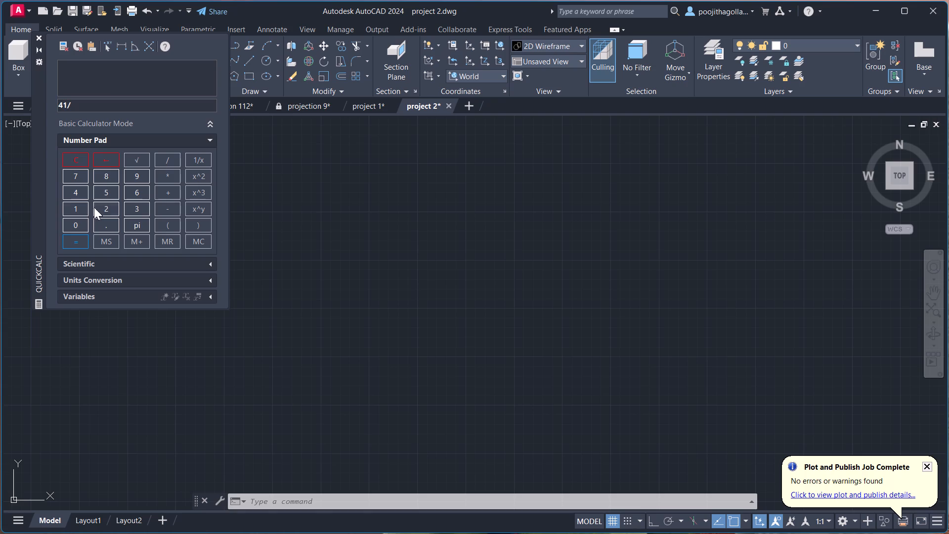
left_click(101, 206)
left_click(83, 242)
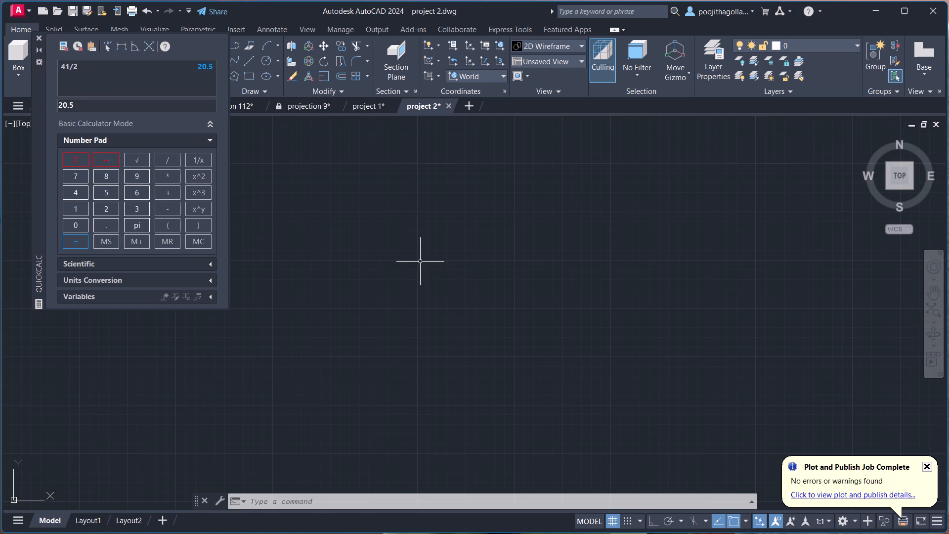
Draw a circle of radius 20.5 centred near the middle of the empty model space.
key("c")
key("Return")
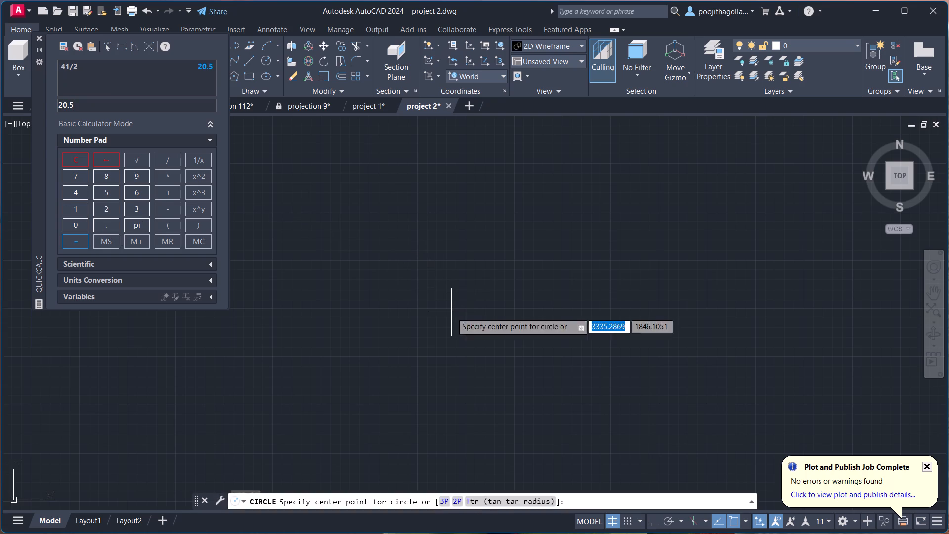
left_click(485, 307)
key("2")
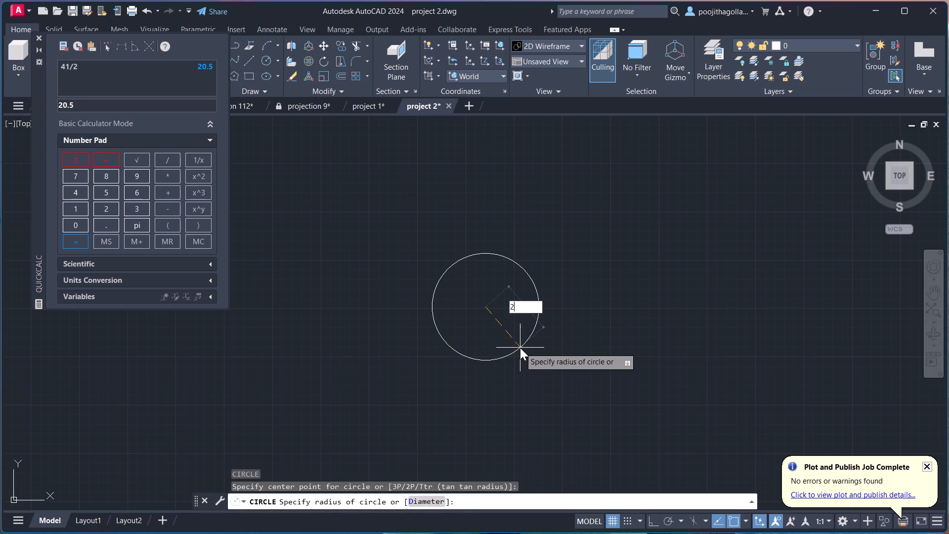
type("0.")
key("5")
key("Return")
scroll(511, 308, "up", 2)
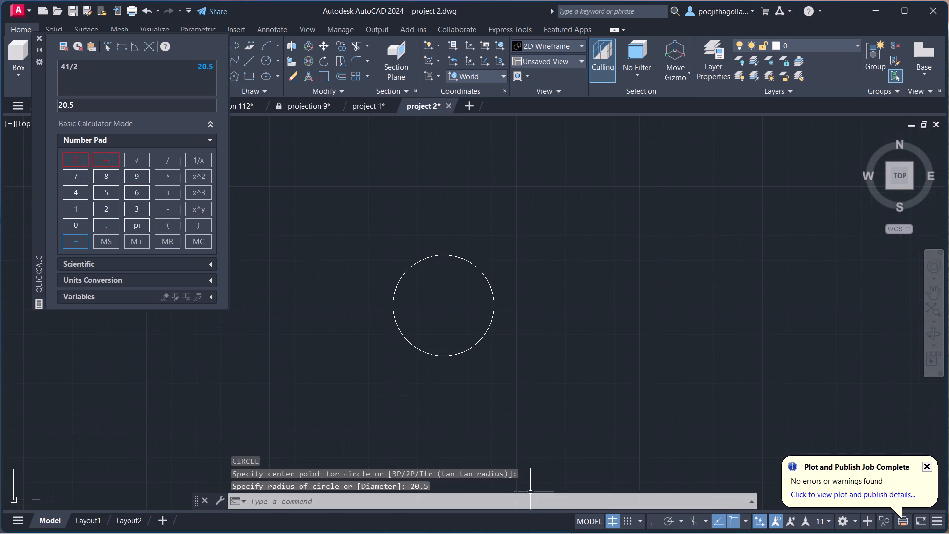
middle_click_drag(474, 351, 577, 344)
scroll(577, 340, "up", 2)
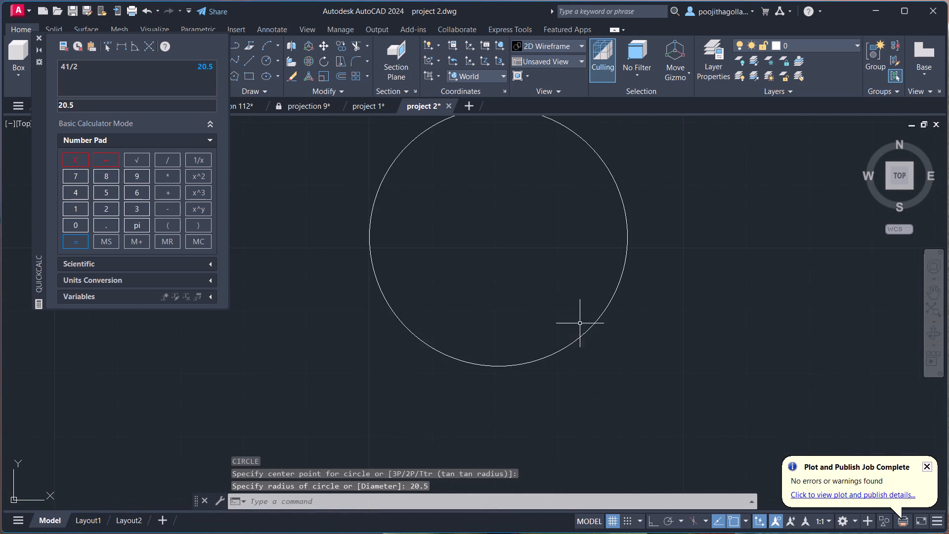
middle_click_drag(580, 323, 569, 370)
Switch from AutoCAD to Fuji.
double_click(612, 514)
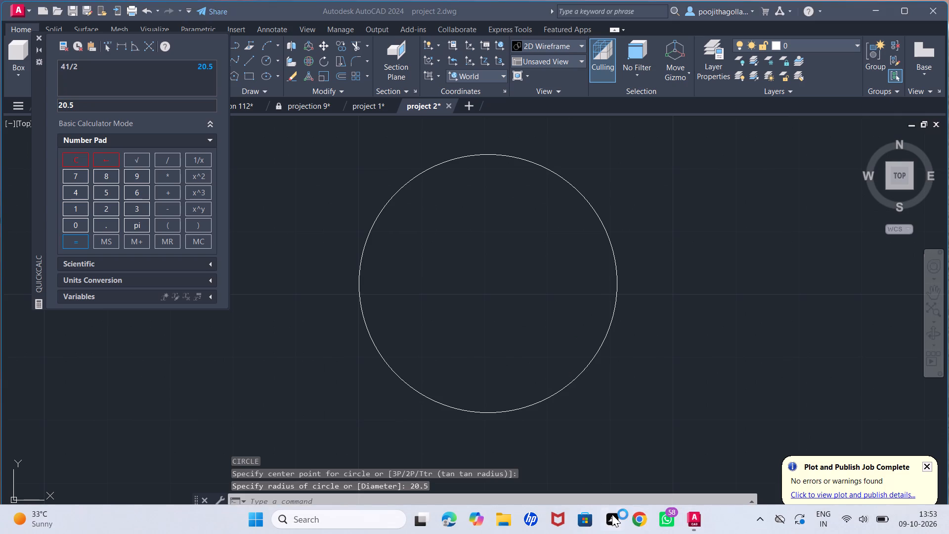
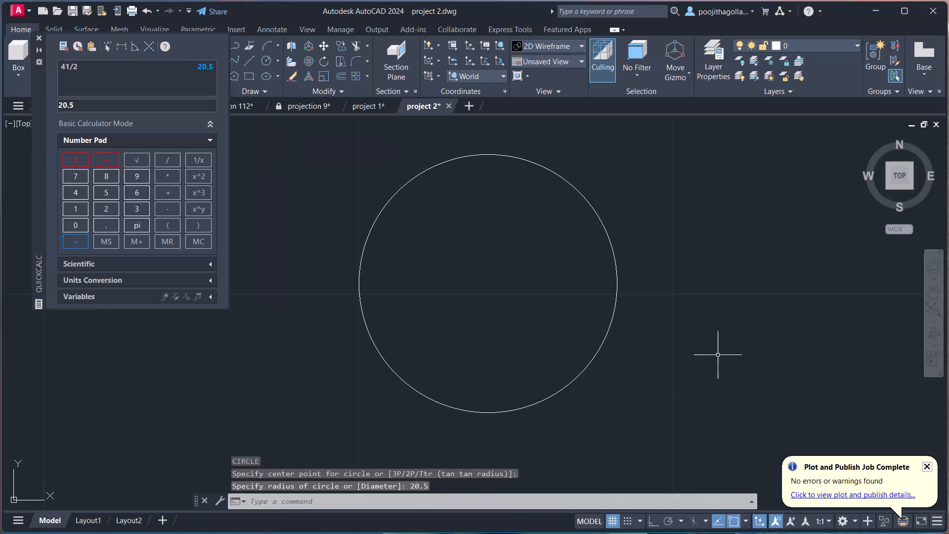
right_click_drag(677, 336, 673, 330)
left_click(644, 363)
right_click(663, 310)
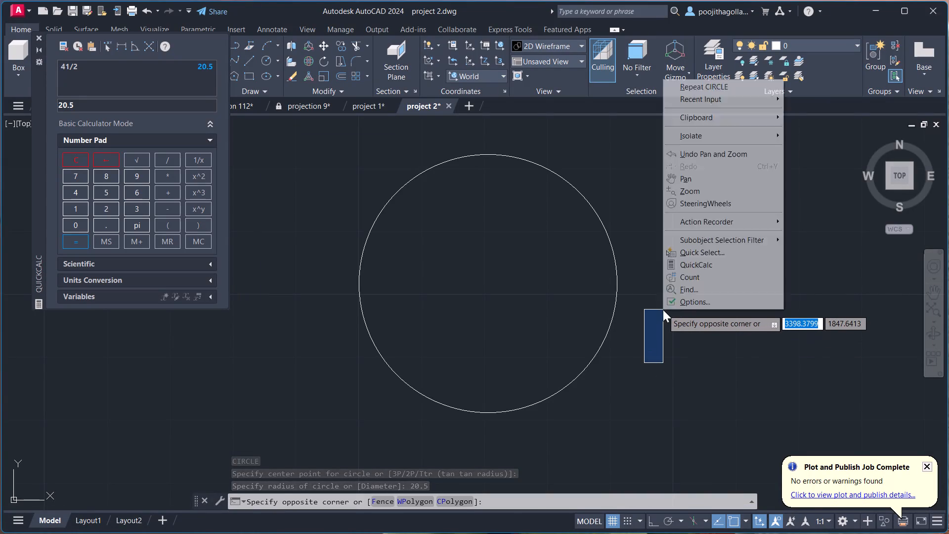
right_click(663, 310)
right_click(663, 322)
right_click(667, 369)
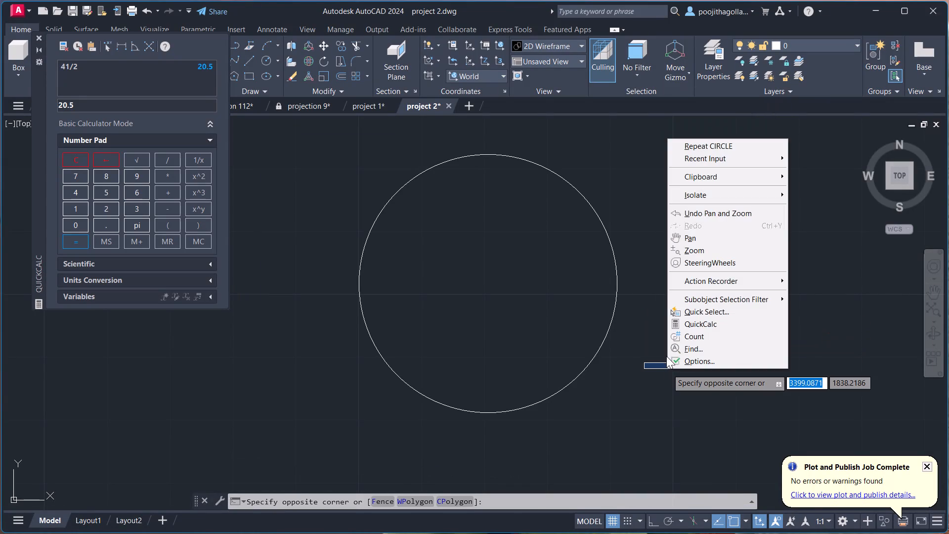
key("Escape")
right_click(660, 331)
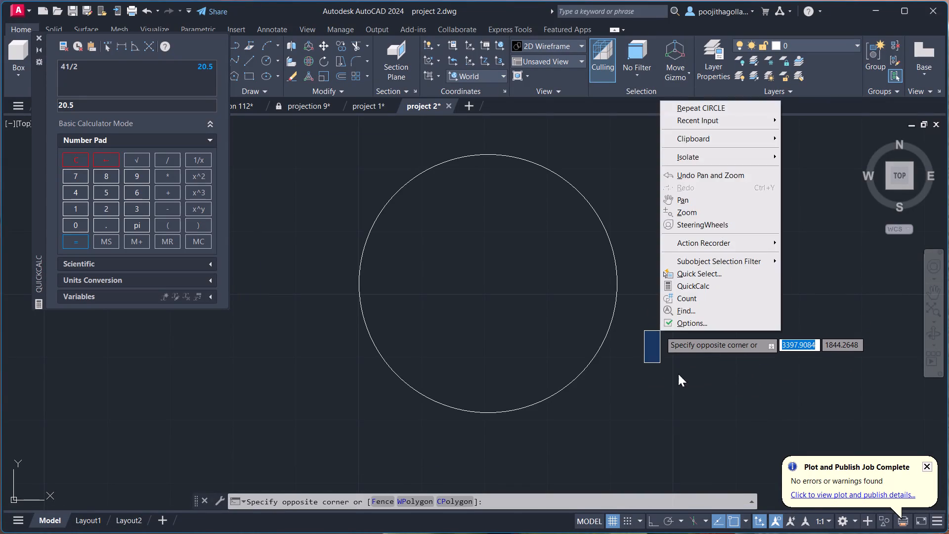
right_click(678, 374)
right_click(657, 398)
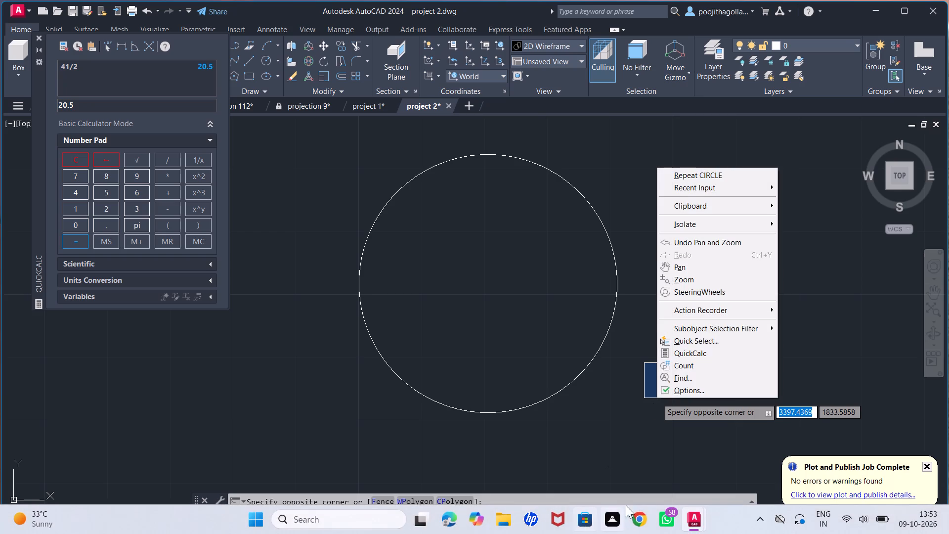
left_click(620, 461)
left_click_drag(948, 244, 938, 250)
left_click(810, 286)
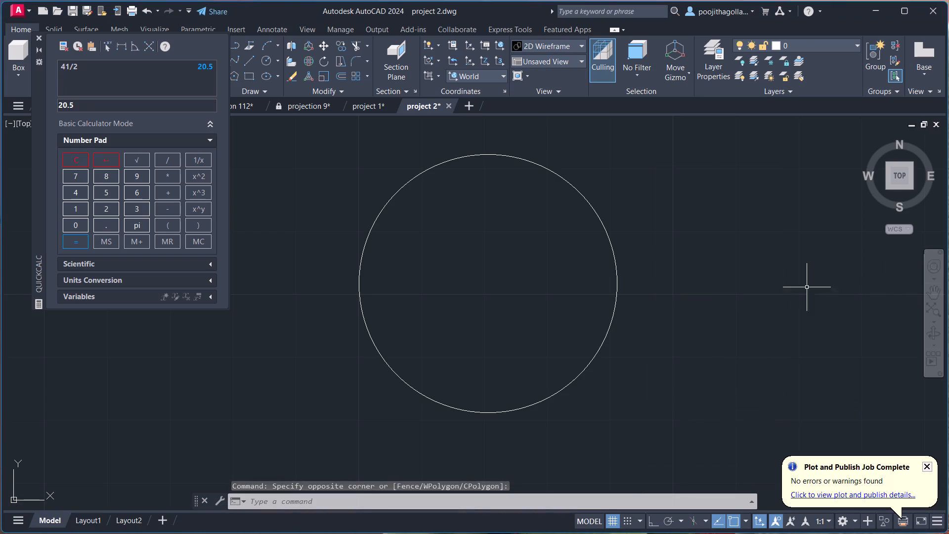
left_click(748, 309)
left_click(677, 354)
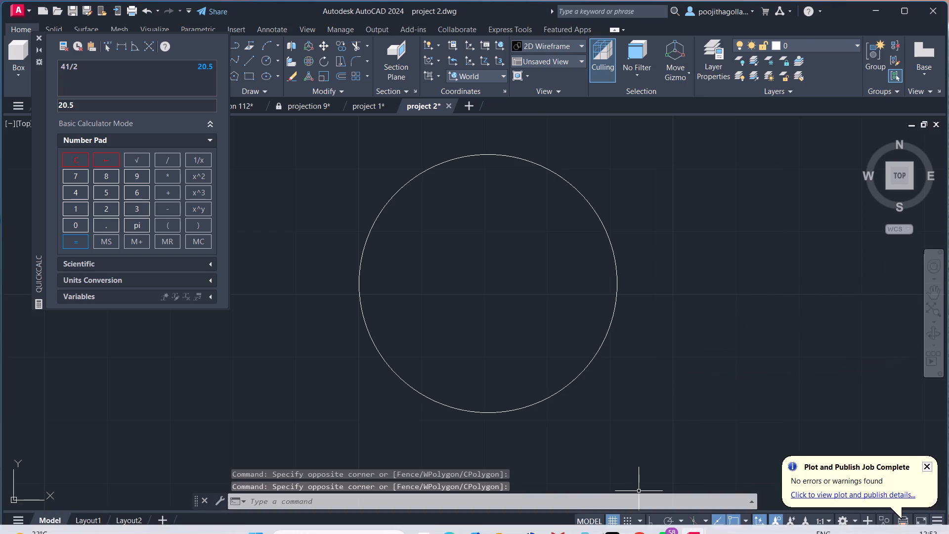
Switch from AutoCAD to Fuji.
left_click(618, 516)
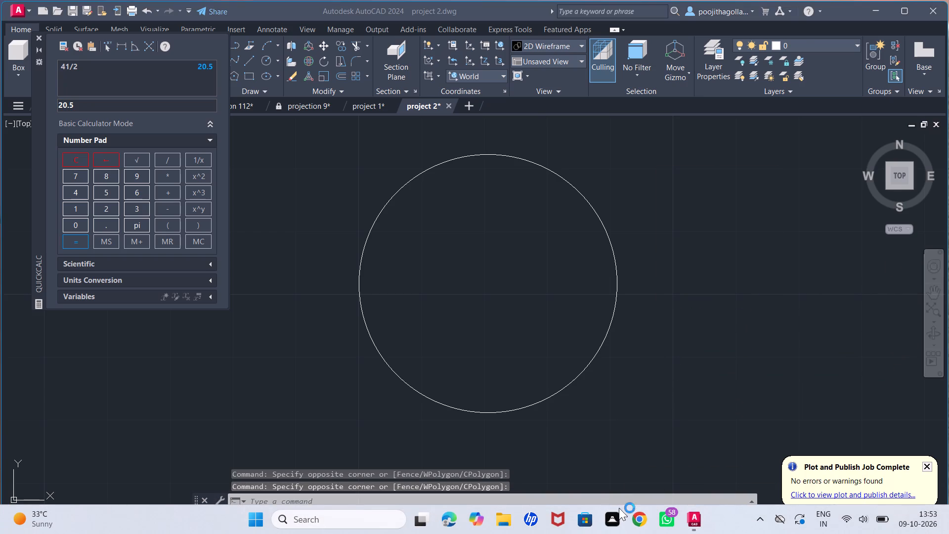
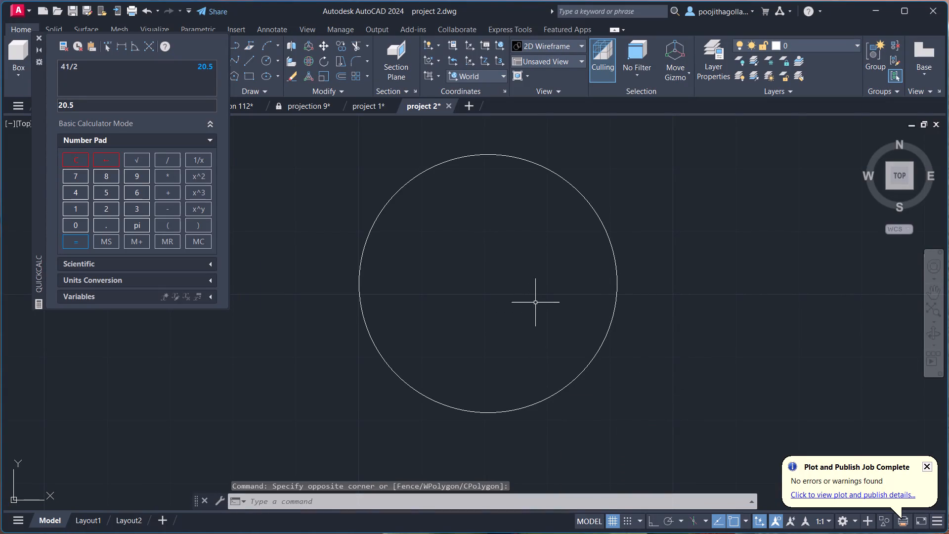
Draw a circle of radius 14 concentric with the existing circle.
scroll(539, 309, "down", 2)
middle_click_drag(544, 310, 567, 345)
scroll(555, 342, "up", 2)
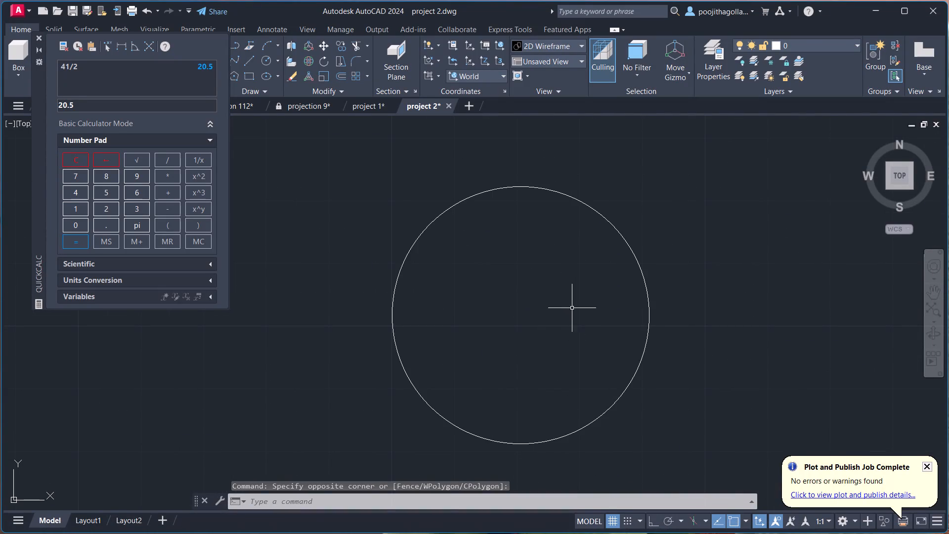
scroll(557, 318, "down", 1)
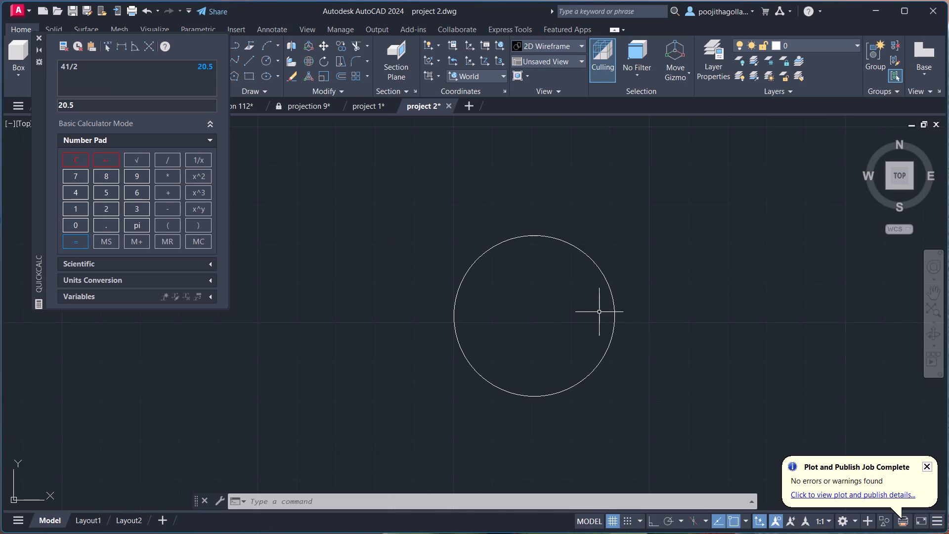
key("c")
key("Return")
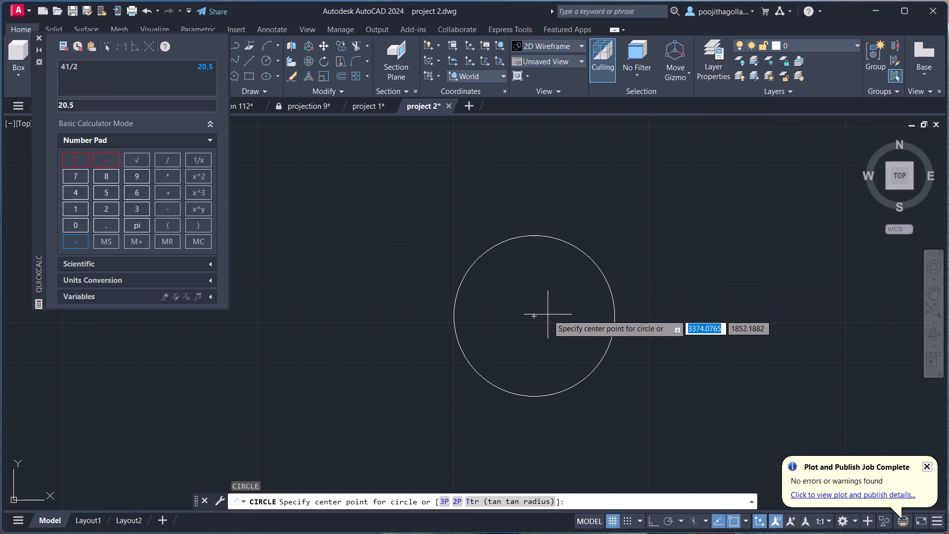
left_click(533, 316)
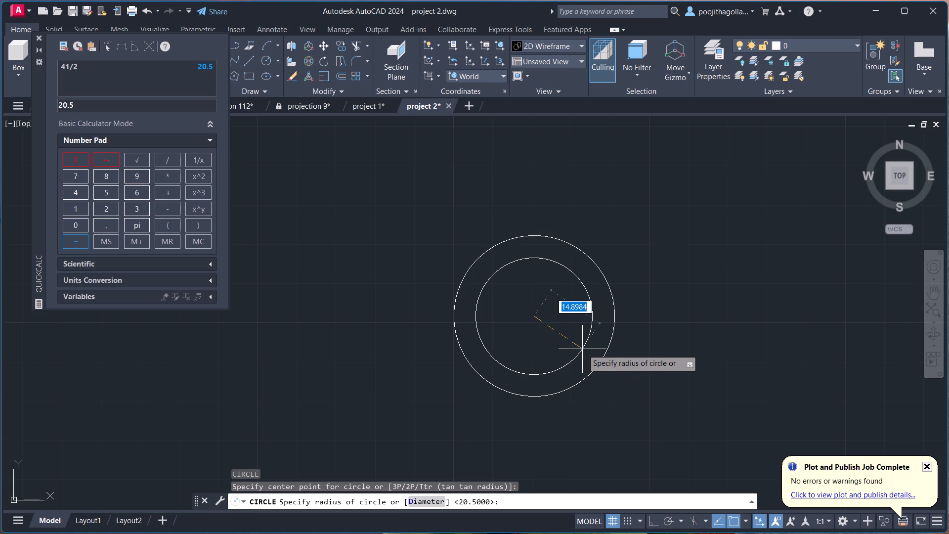
key("2")
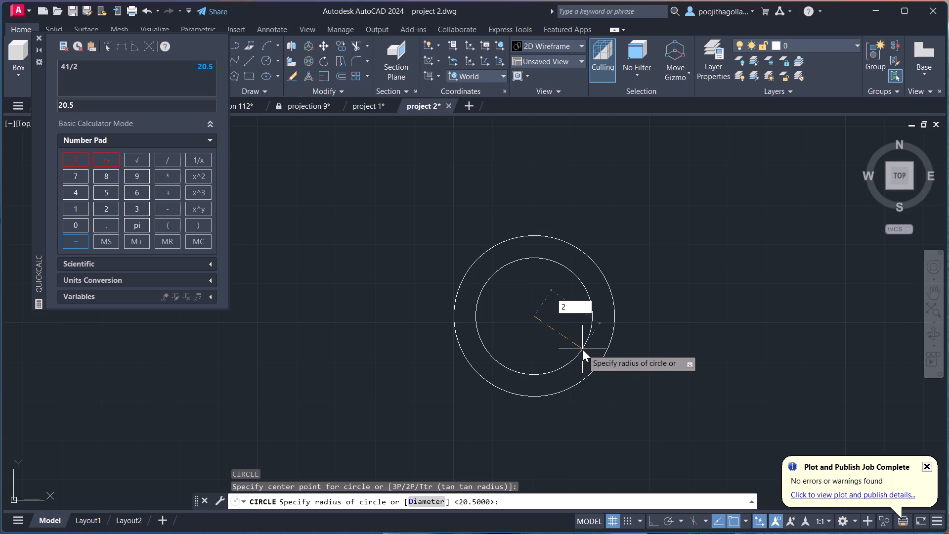
key("BackSpace")
type("14")
key("Return")
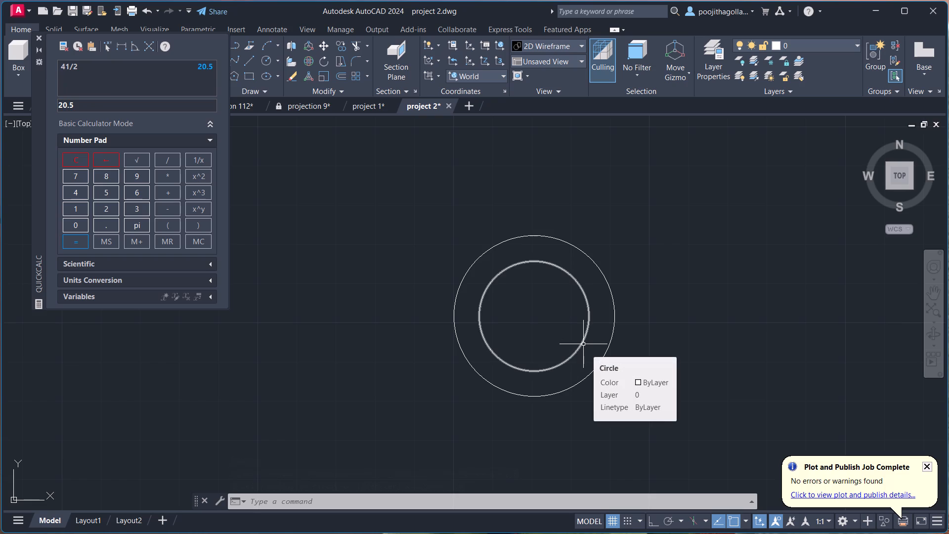
Turn on Ortho mode and draw a line 44 units straight down from the circles' common centre.
middle_click_drag(575, 372, 574, 316)
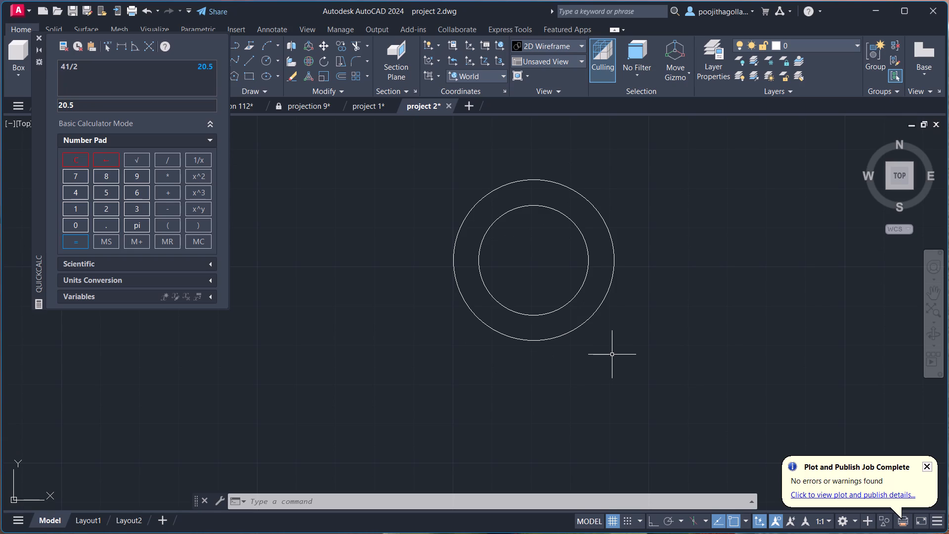
key("l")
key("Return")
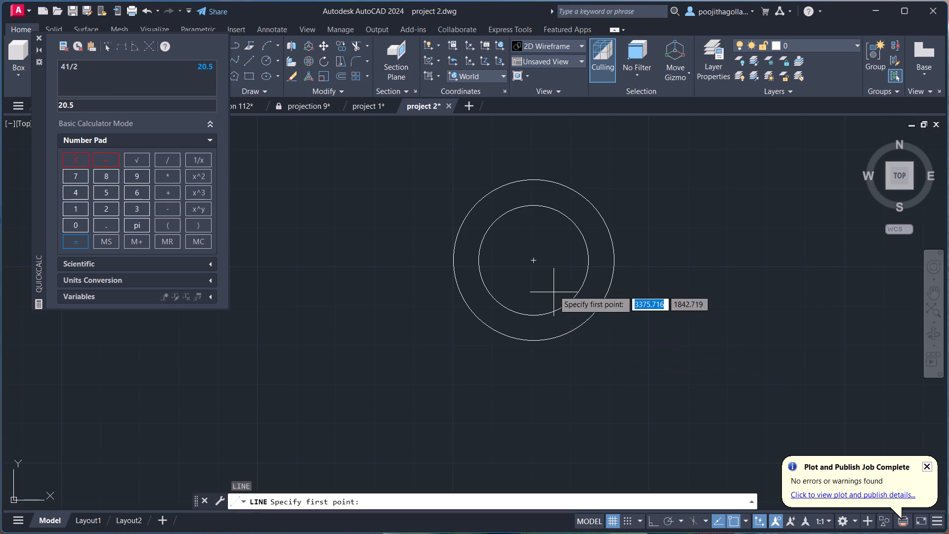
left_click(532, 258)
middle_click_drag(544, 412, 529, 344)
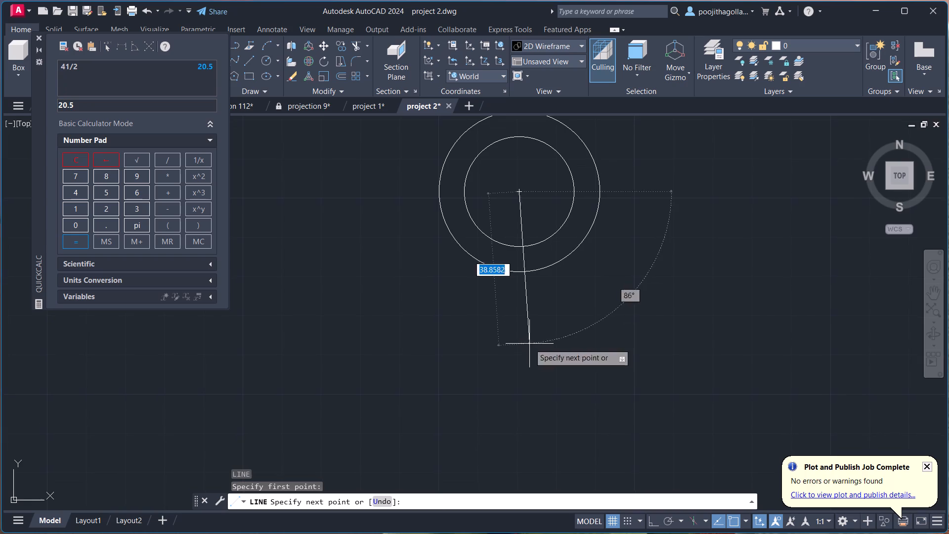
left_click(650, 520)
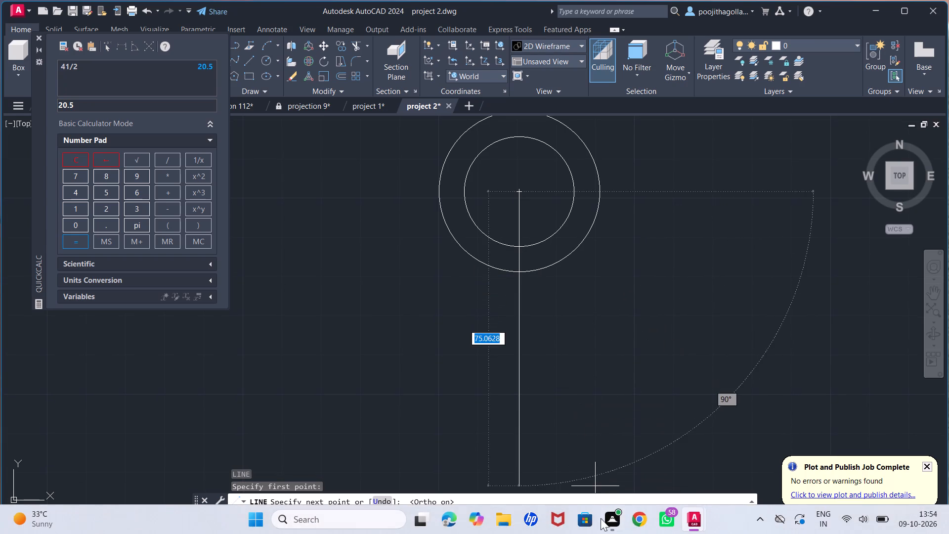
type("44")
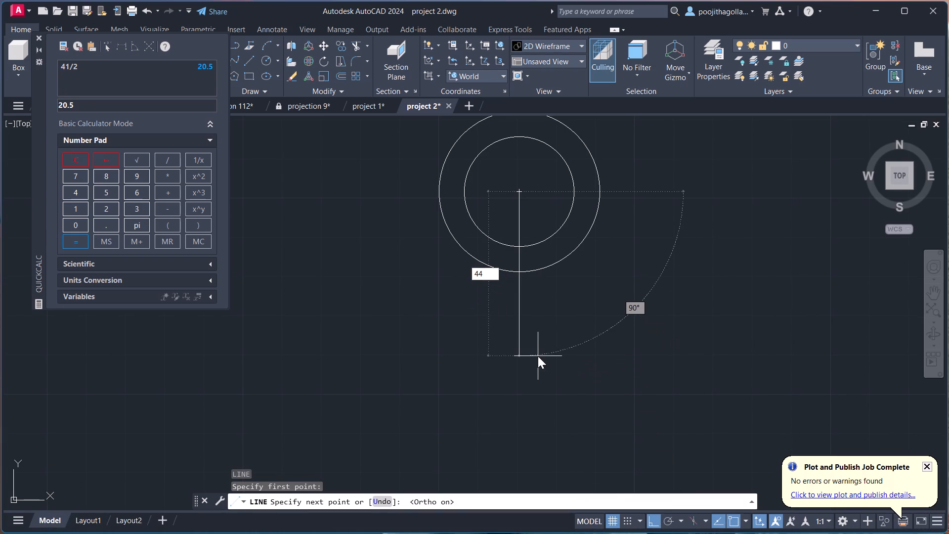
key("Return")
Continue the line 12 units horizontally to the left from its lower end and finish the Line command.
middle_click_drag(714, 352, 619, 412)
scroll(611, 403, "down", 1)
middle_click_drag(630, 386, 594, 349)
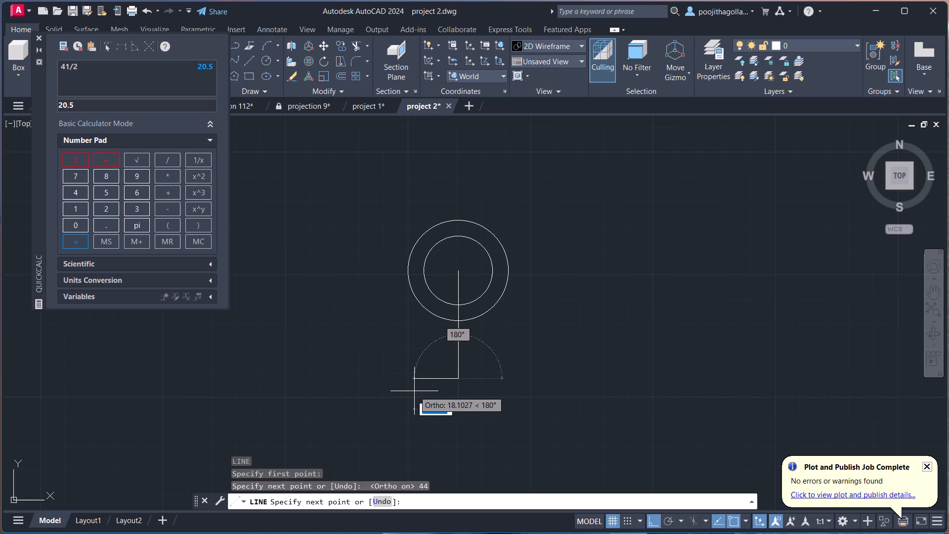
type("12")
key("Return")
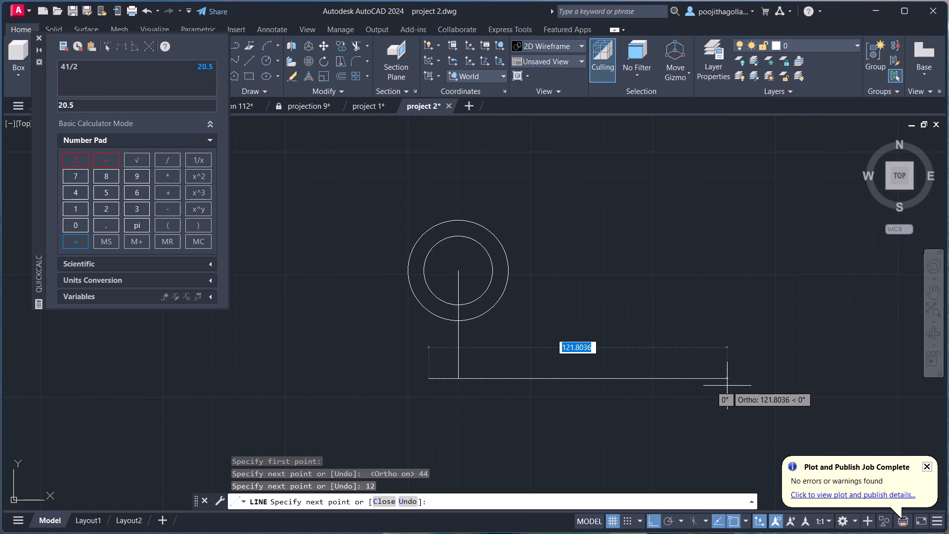
scroll(727, 386, "down", 1)
middle_click_drag(727, 386, 719, 363)
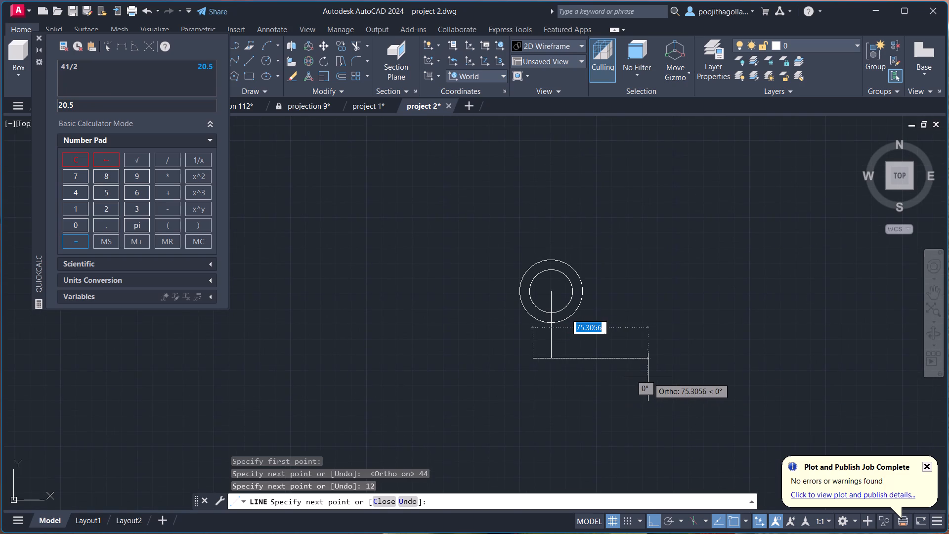
key("Escape")
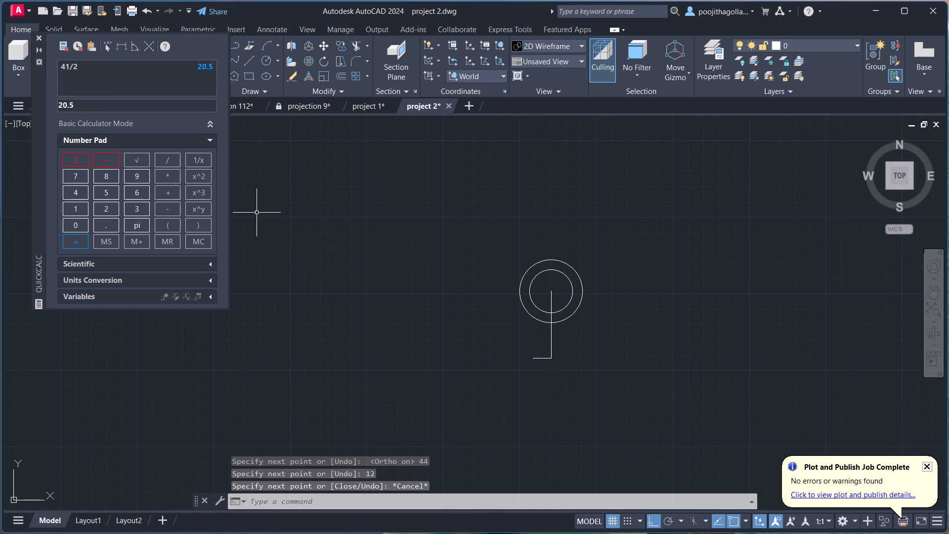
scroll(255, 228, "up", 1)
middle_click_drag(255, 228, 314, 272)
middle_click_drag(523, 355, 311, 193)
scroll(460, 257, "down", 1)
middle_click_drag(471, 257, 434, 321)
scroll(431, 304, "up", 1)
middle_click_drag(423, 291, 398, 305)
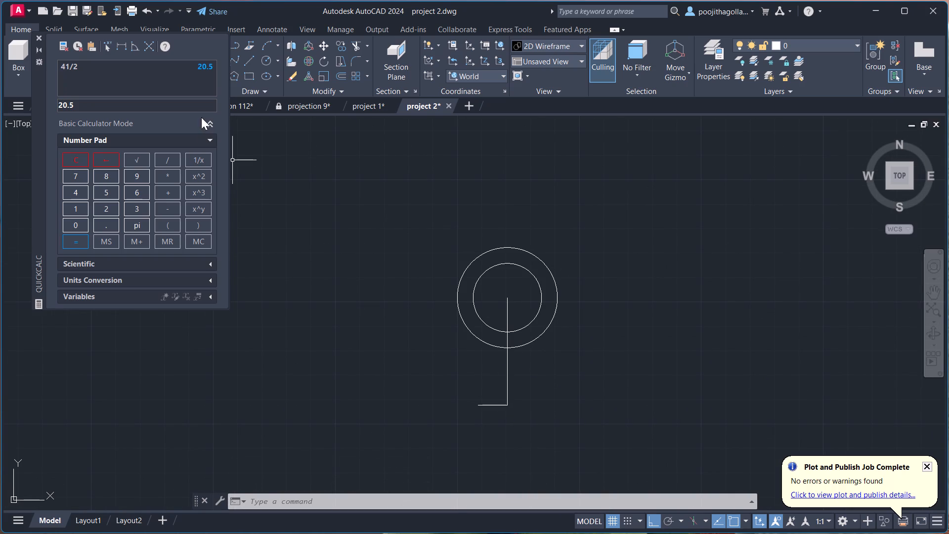
Expand the Variables section of the calculator and make its palette slightly narrower.
left_click(219, 307)
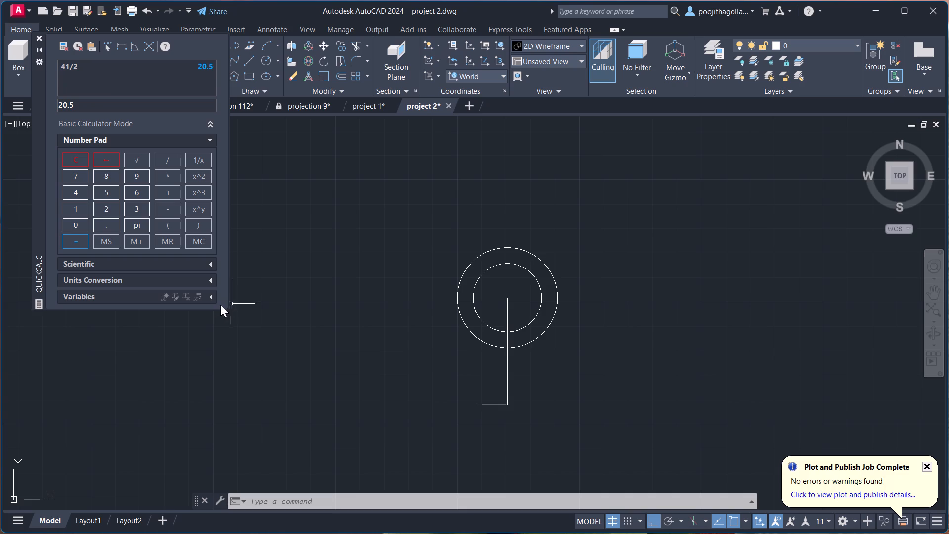
left_click(230, 303)
left_click(230, 303)
left_click(210, 300)
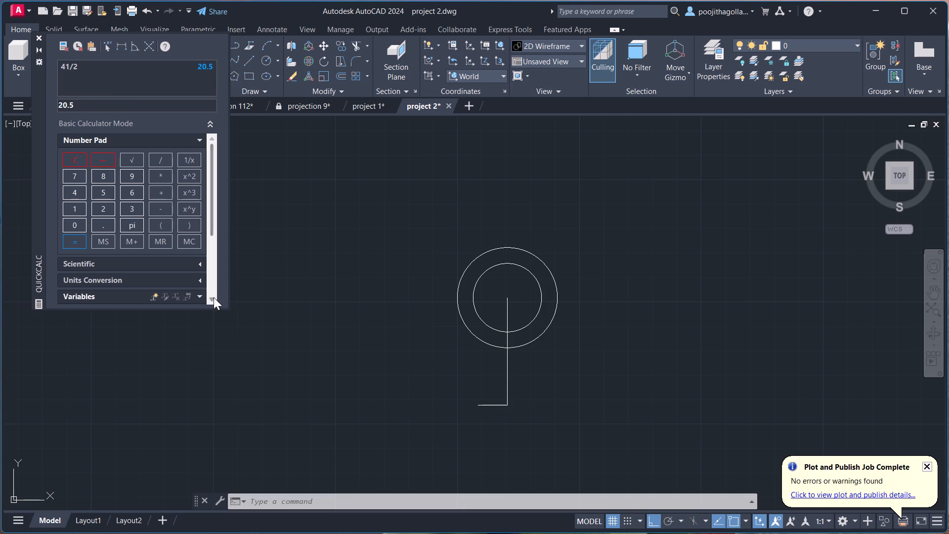
left_click_drag(211, 301, 215, 245)
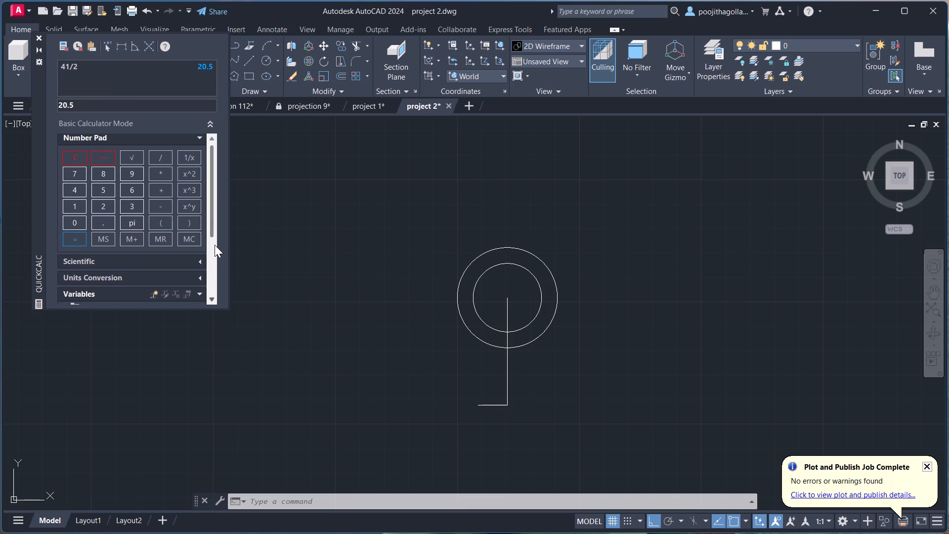
left_click_drag(215, 245, 245, 275)
key("Escape")
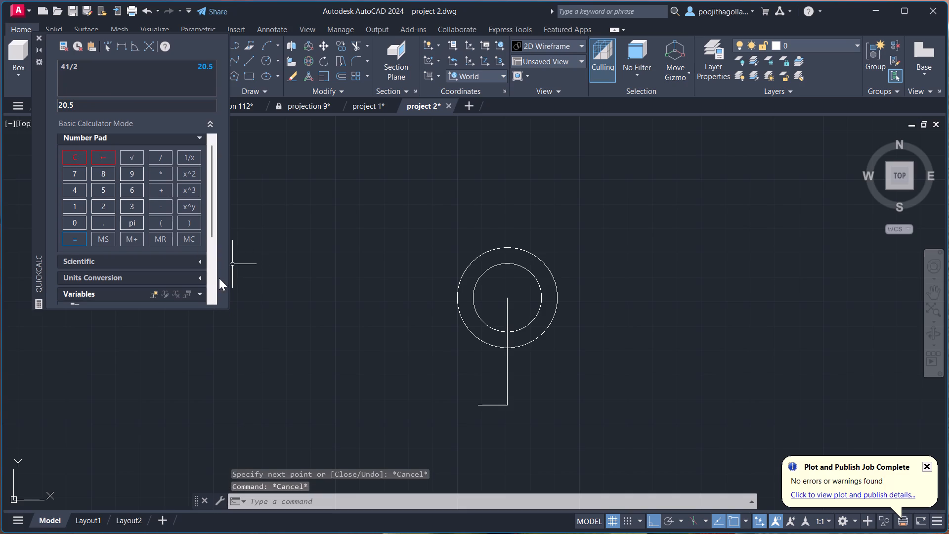
left_click(220, 302)
left_click_drag(230, 300, 226, 303)
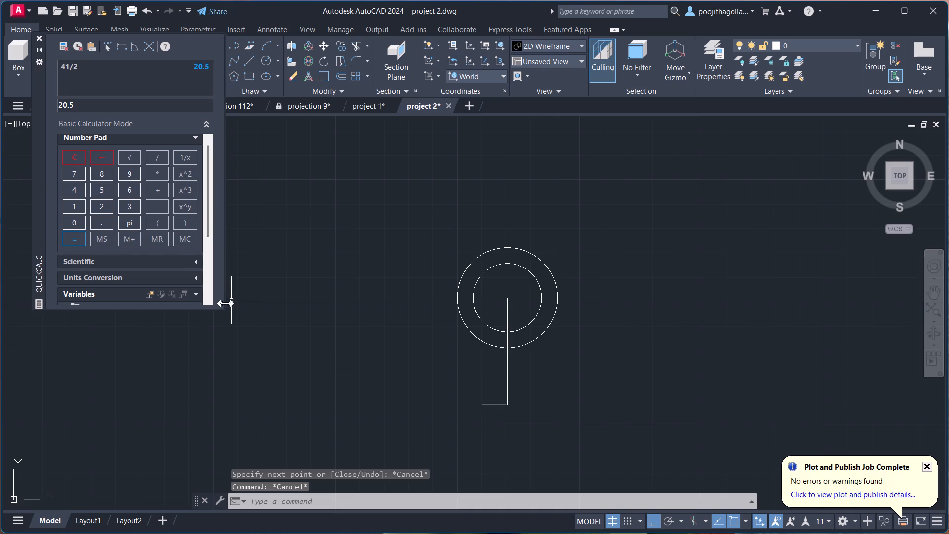
left_click_drag(226, 303, 198, 299)
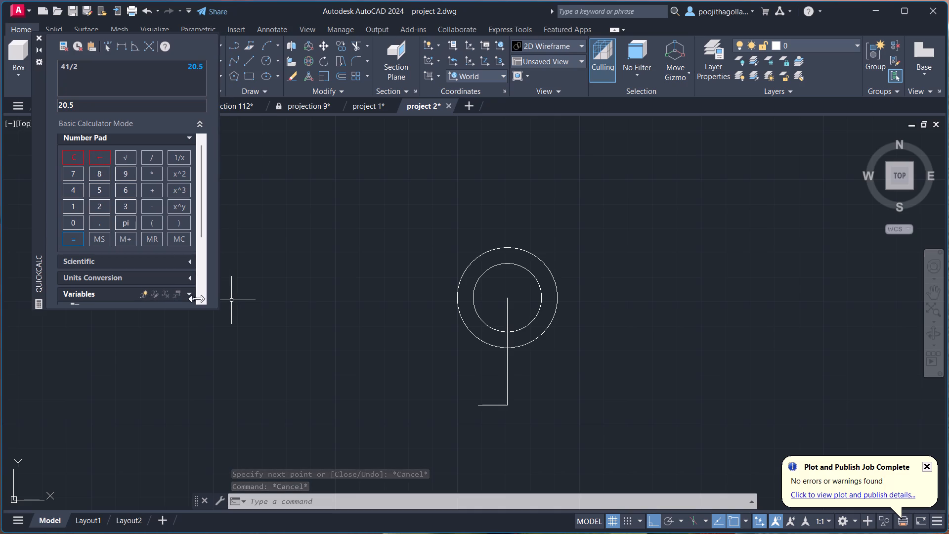
left_click_drag(198, 299, 556, 344)
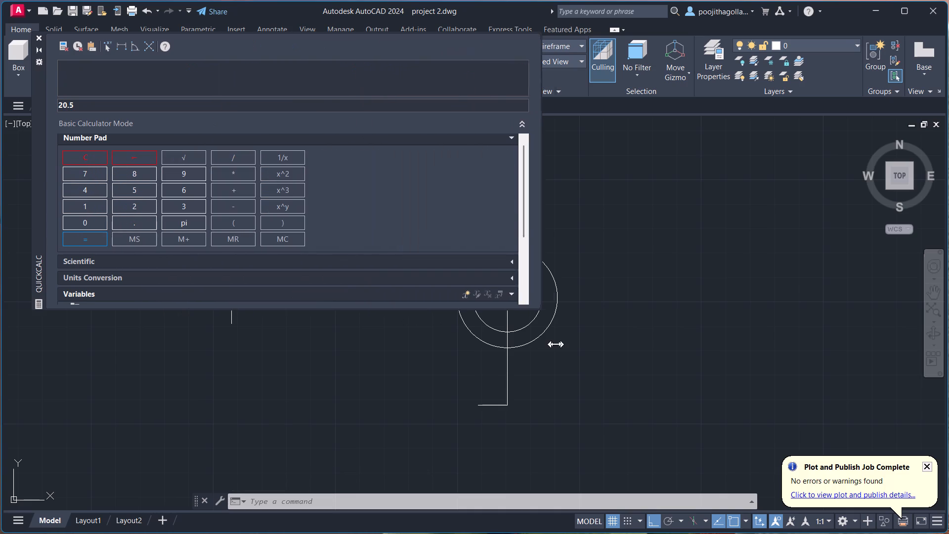
left_click_drag(556, 344, 157, 296)
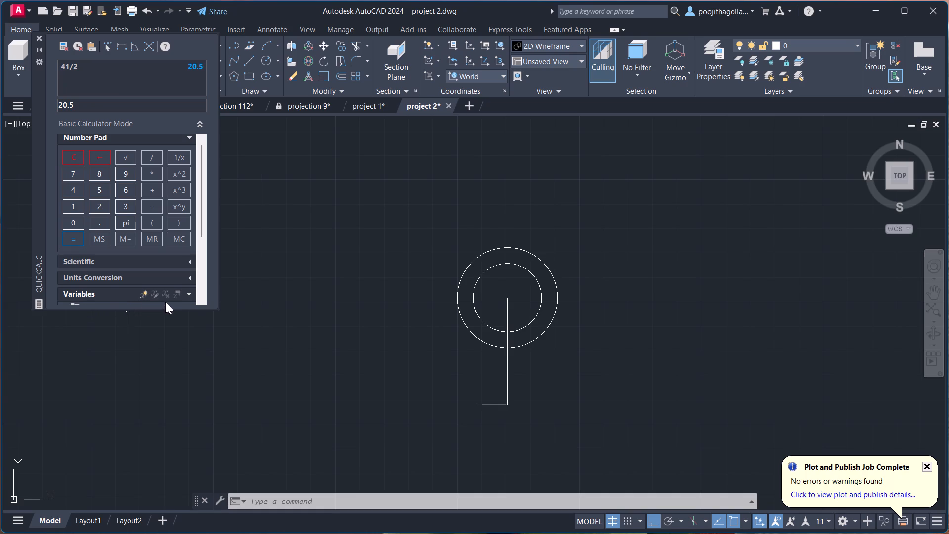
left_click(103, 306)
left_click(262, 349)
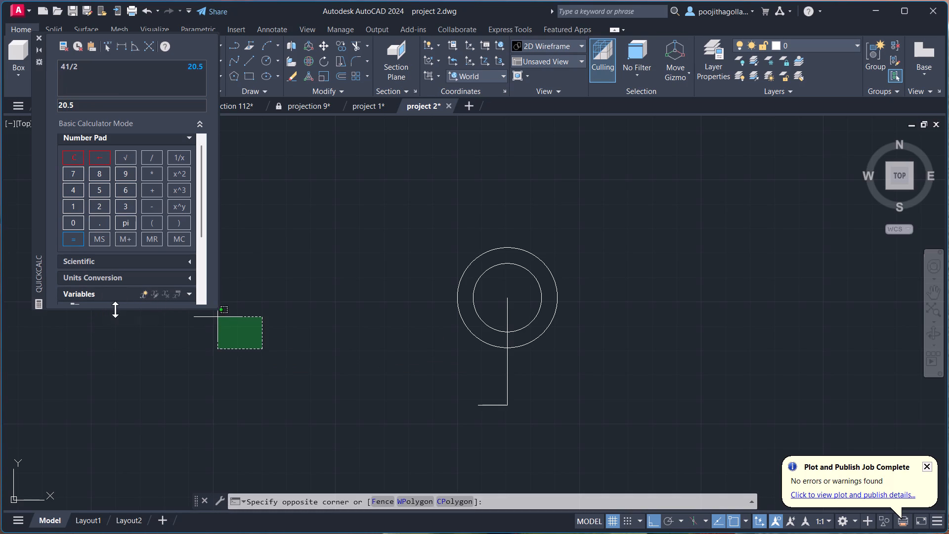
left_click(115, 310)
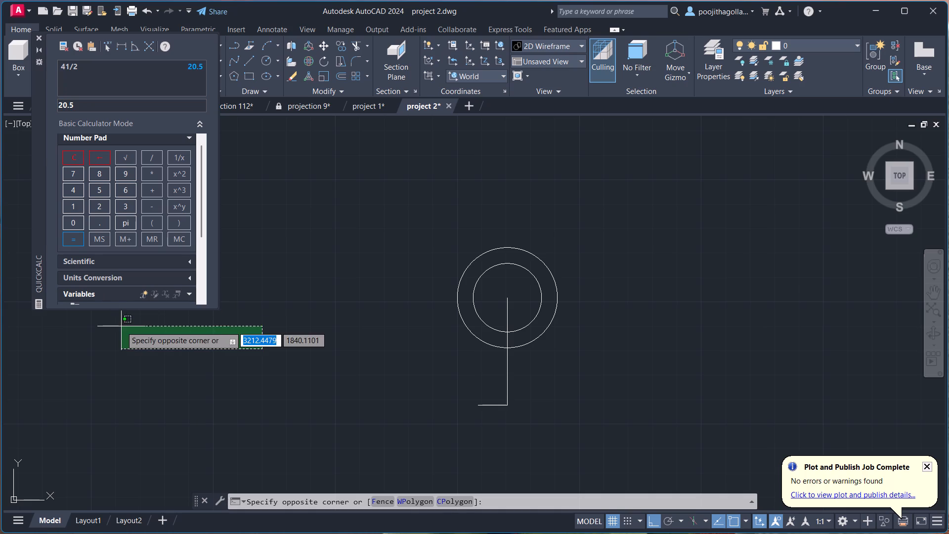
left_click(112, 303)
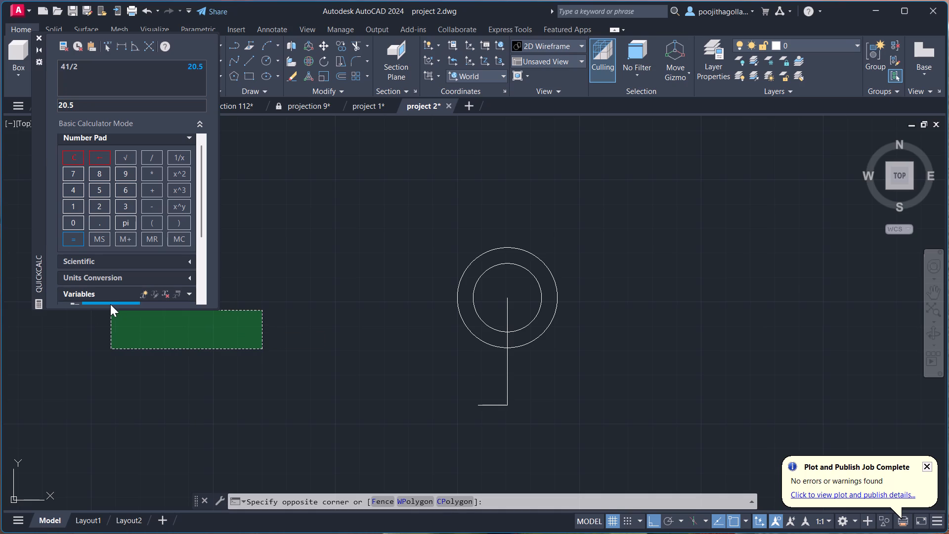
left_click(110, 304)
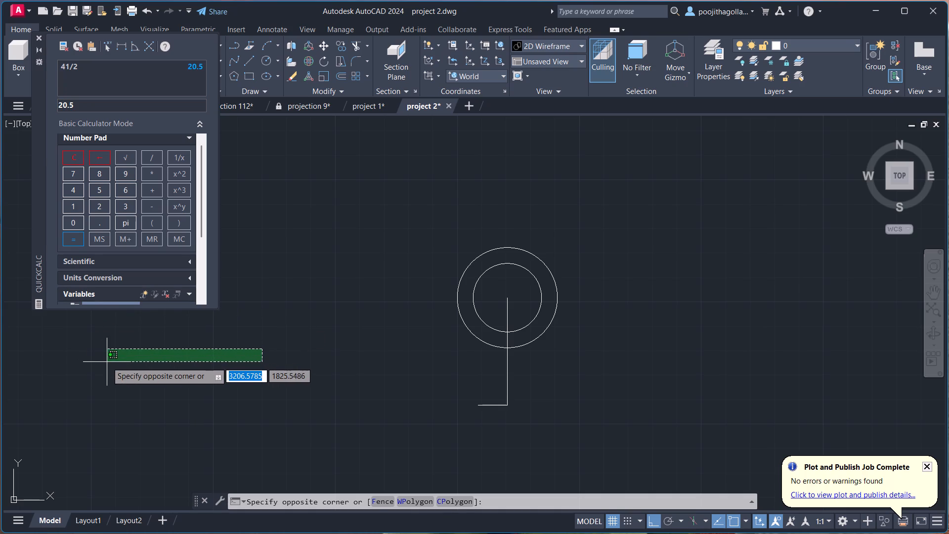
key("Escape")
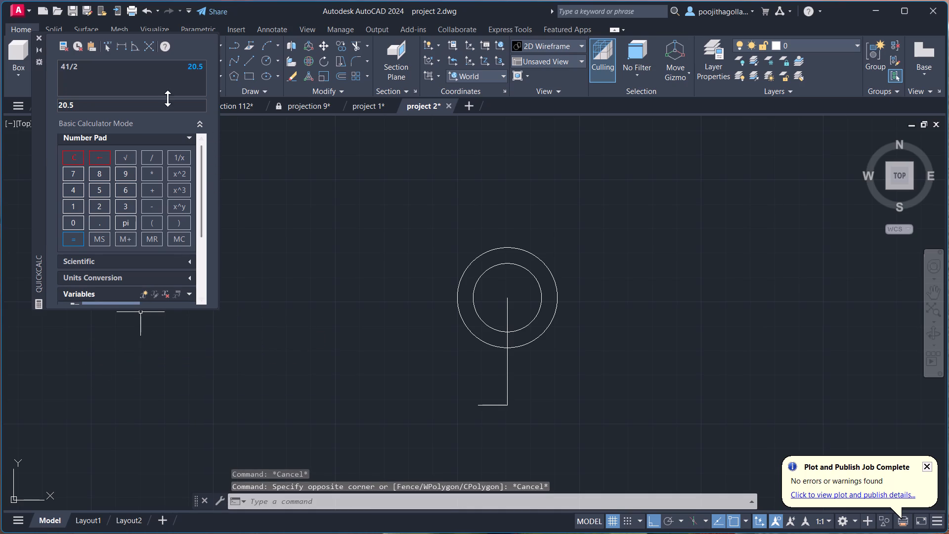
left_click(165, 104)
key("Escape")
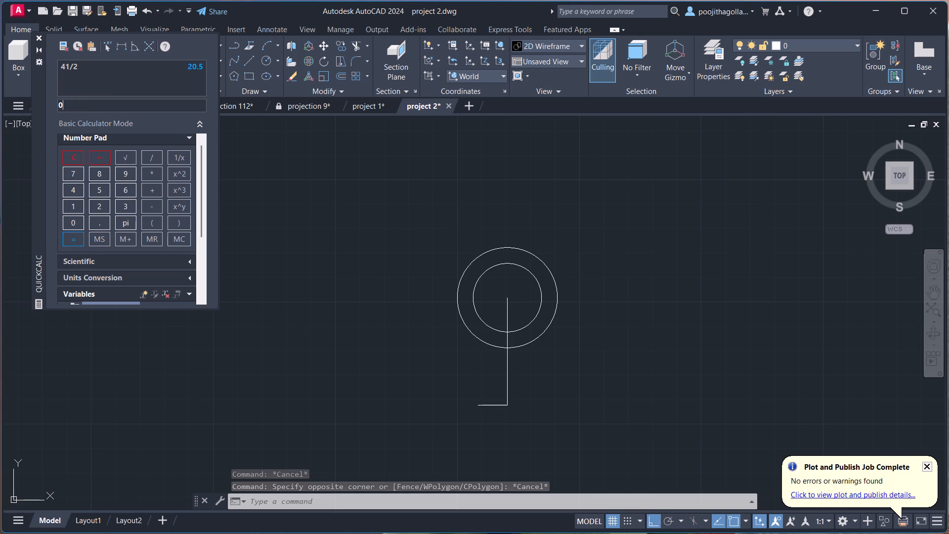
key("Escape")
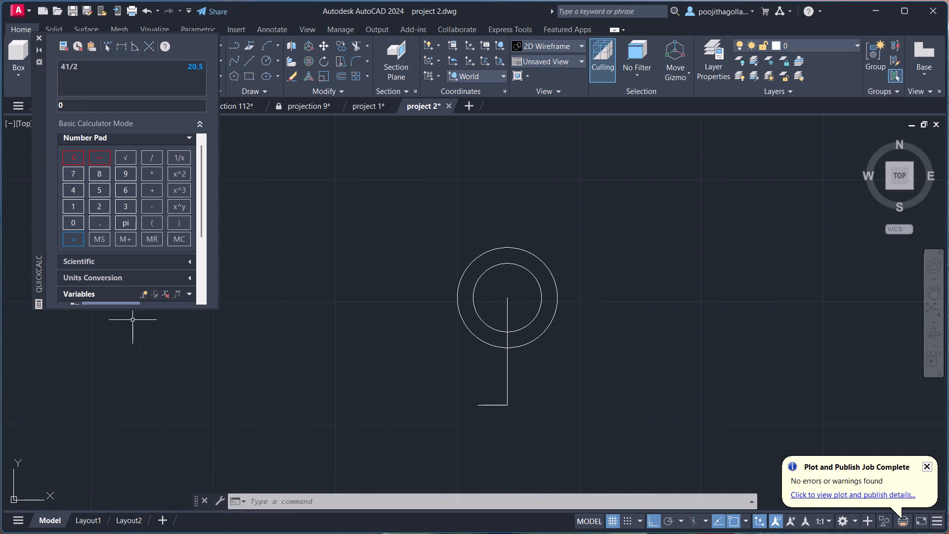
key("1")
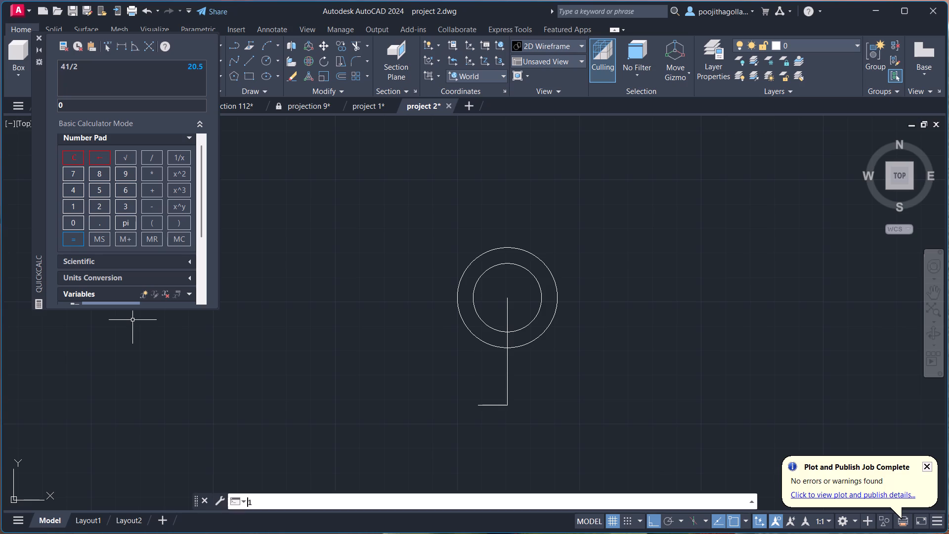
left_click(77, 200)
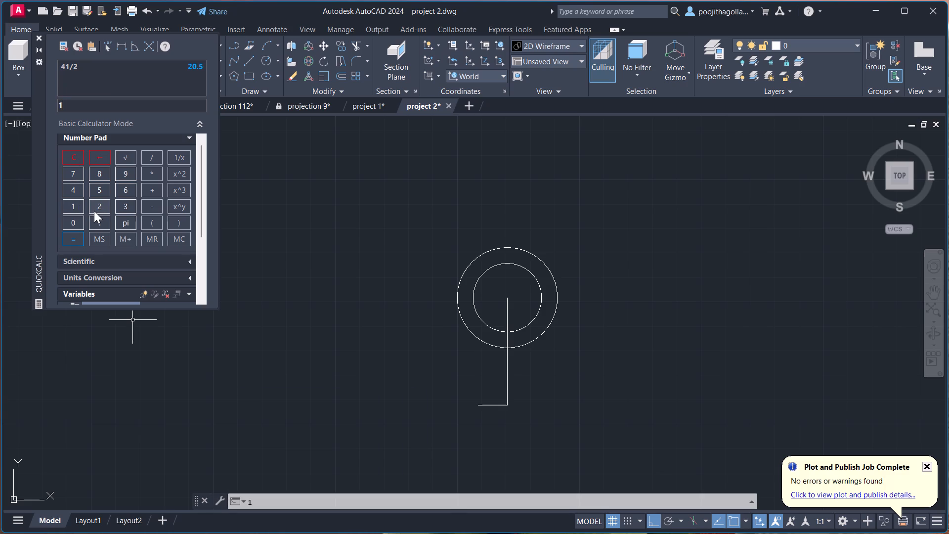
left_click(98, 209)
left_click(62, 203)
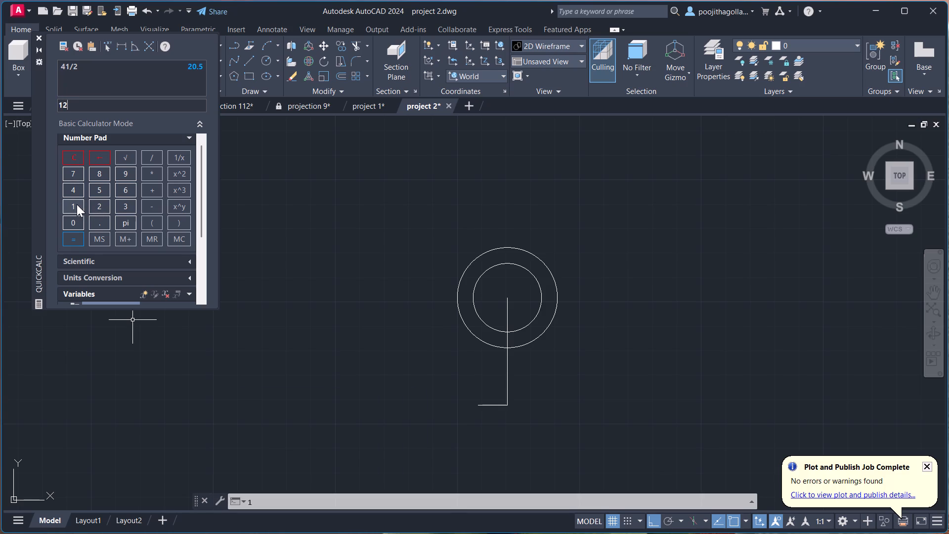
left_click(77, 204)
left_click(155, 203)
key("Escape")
Calculate the sum 38+26+16+12 in the calculator.
left_click(128, 209)
left_click(101, 176)
left_click(157, 194)
left_click(100, 205)
left_click(129, 187)
left_click(157, 189)
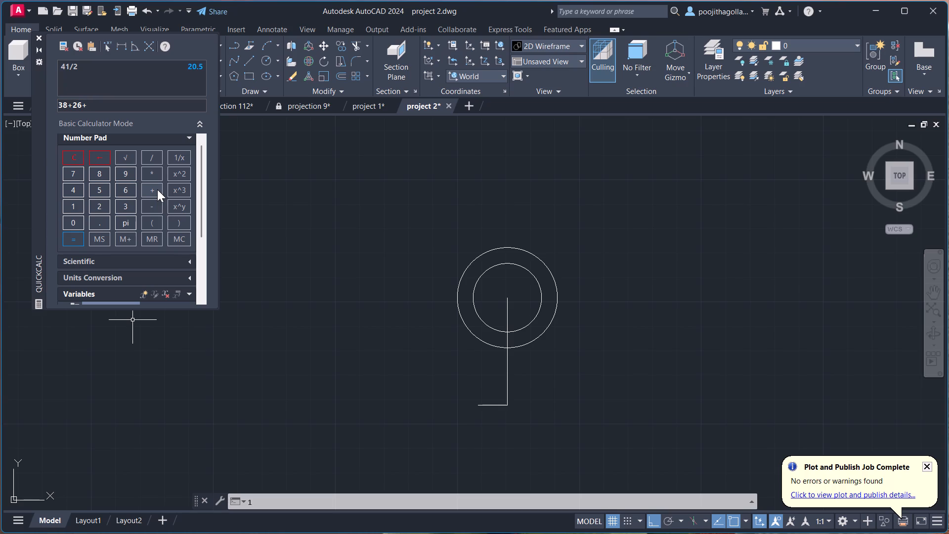
left_click(76, 206)
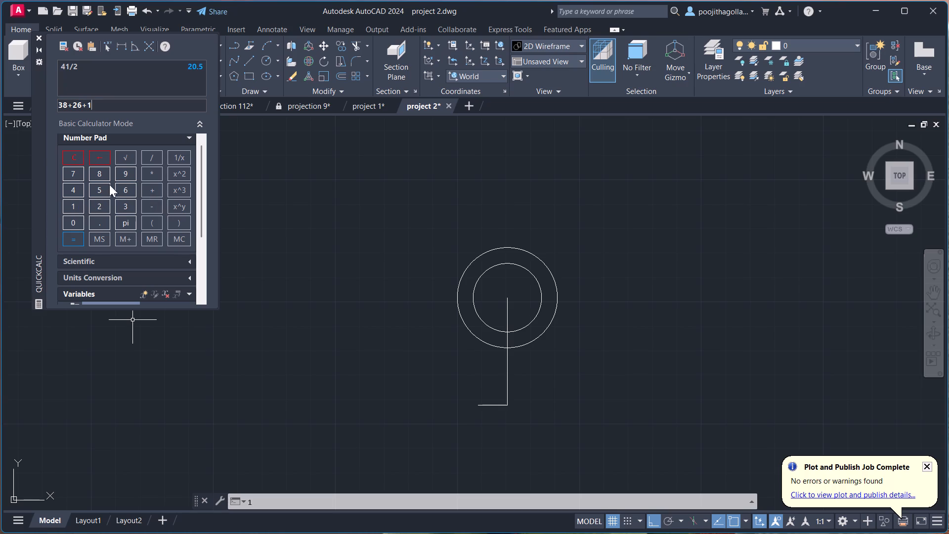
left_click(120, 188)
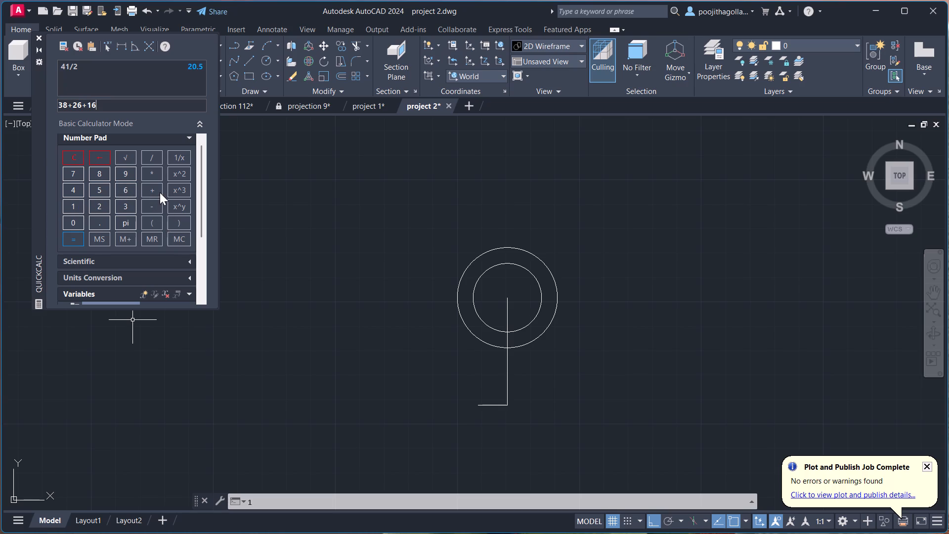
left_click(160, 192)
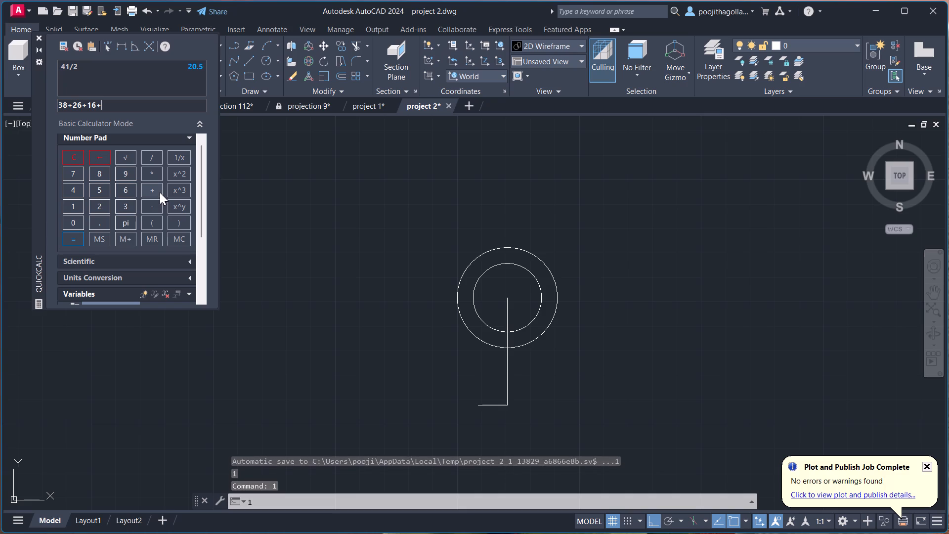
left_click(75, 206)
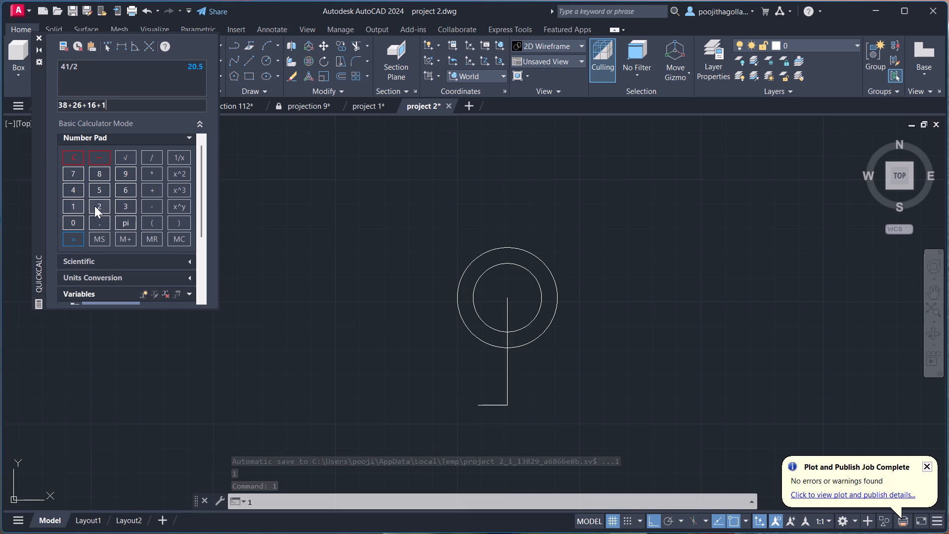
left_click(103, 205)
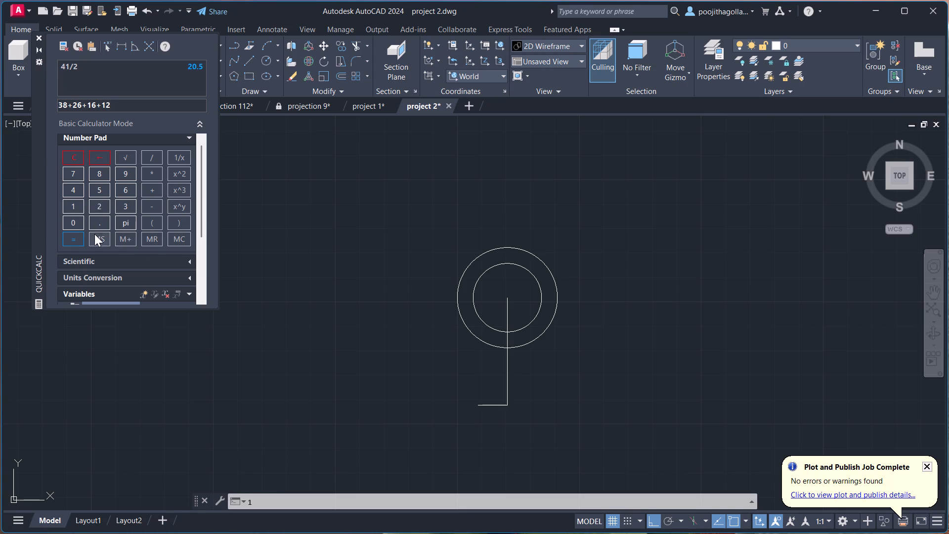
left_click(74, 234)
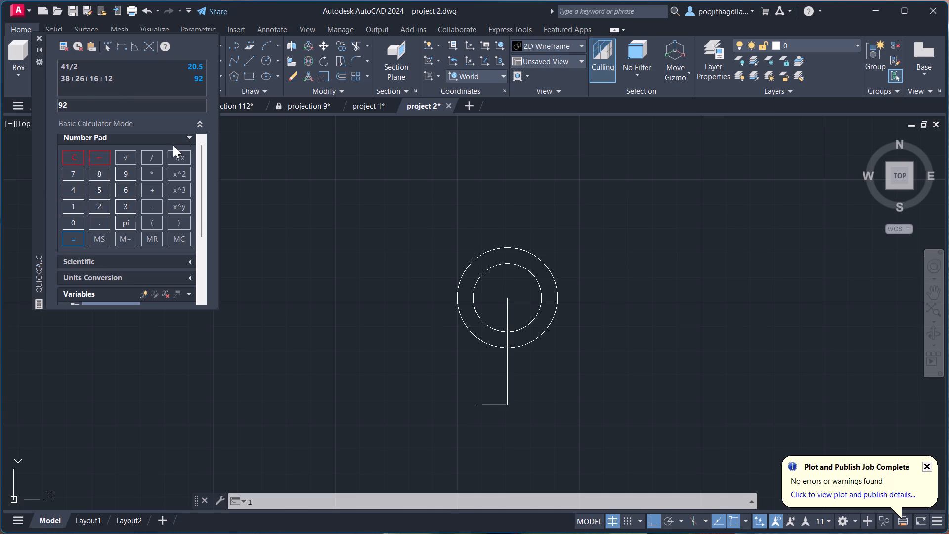
Collapse the calculator's number pad area and set its palette to auto-hide.
left_click(199, 125)
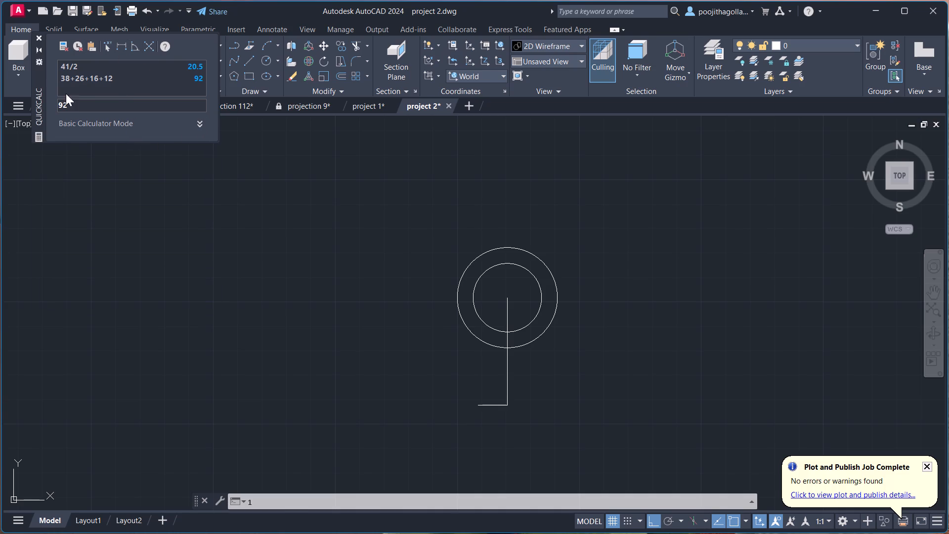
left_click(40, 49)
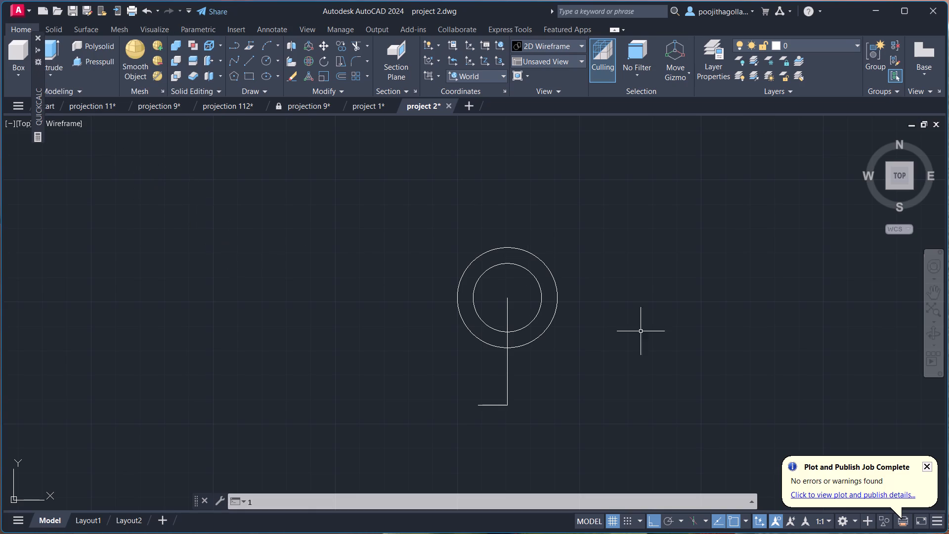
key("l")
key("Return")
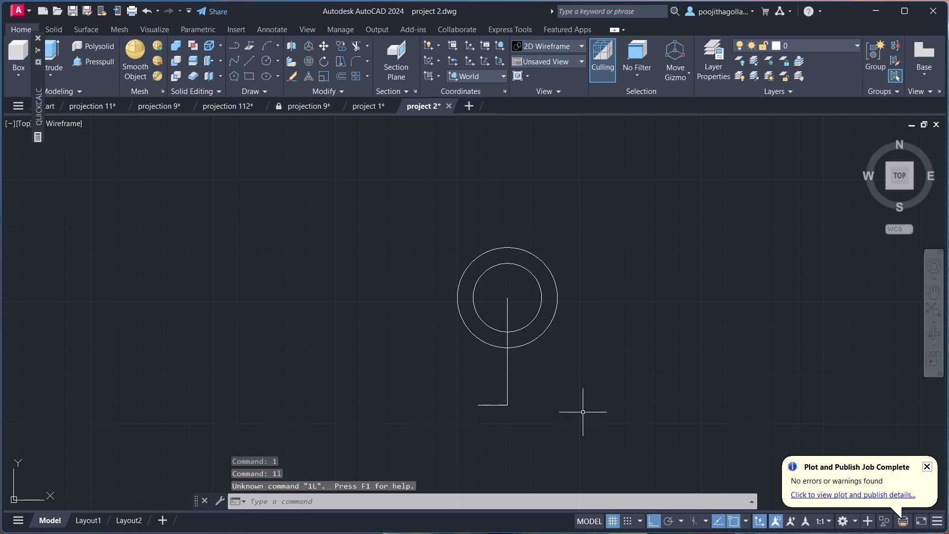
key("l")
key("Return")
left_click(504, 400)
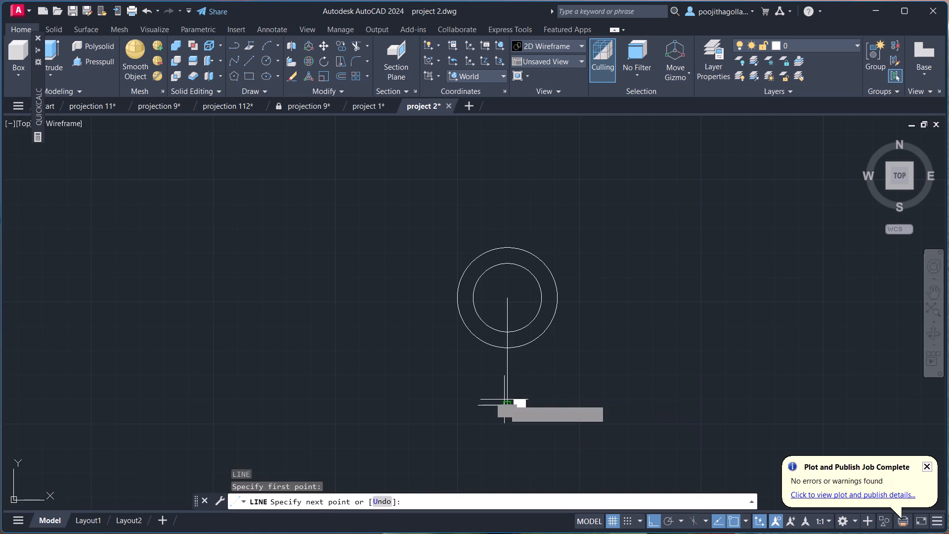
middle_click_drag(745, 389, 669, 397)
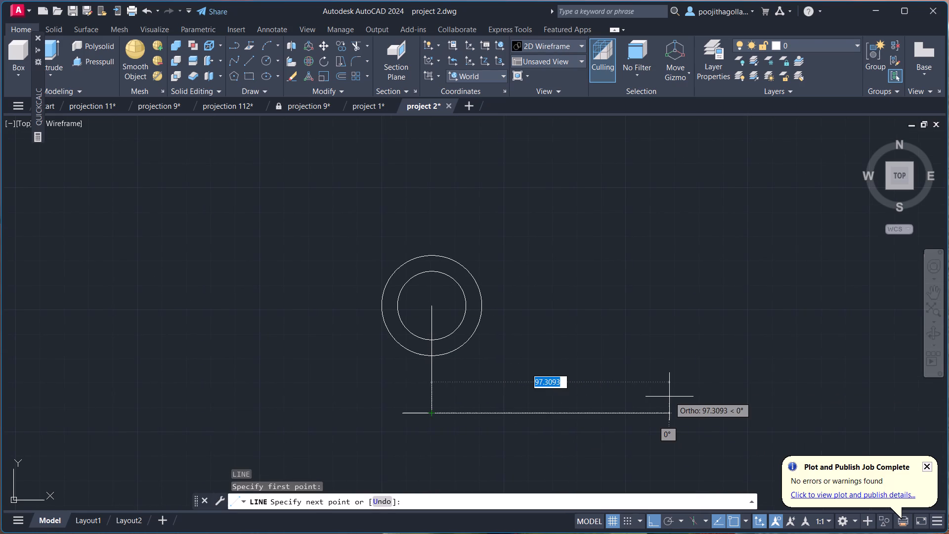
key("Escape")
Draw a horizontal line 92 units to the right from the left end of the short base line.
key("l")
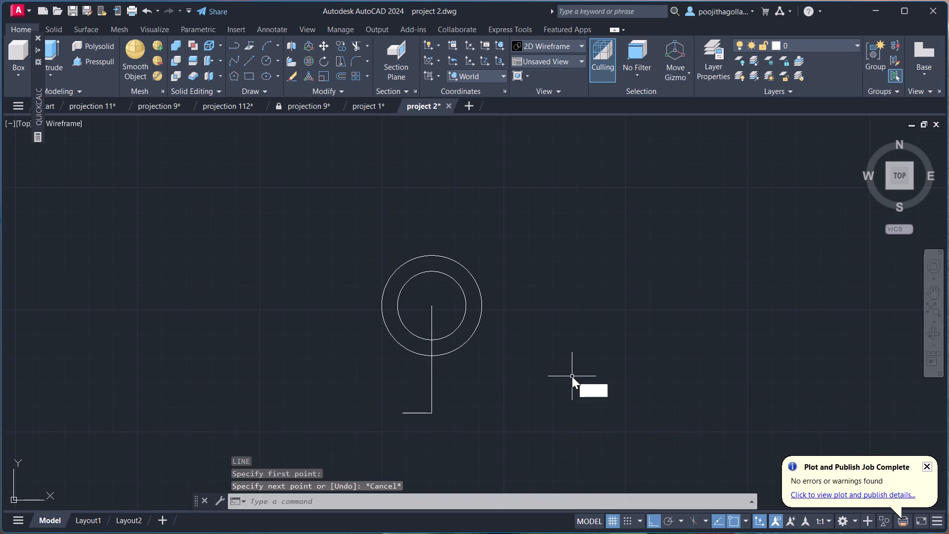
key("Return")
left_click(403, 412)
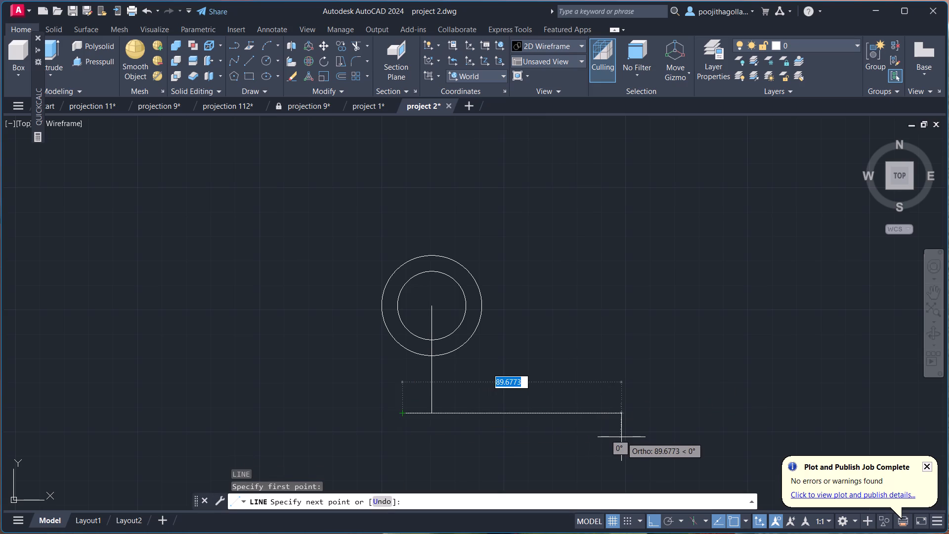
type("92")
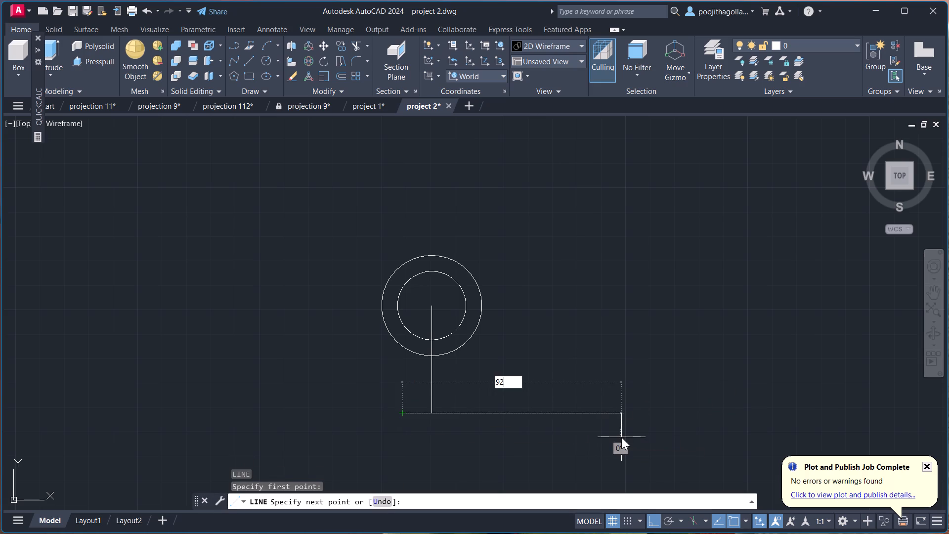
key("Return")
Continue the line 48 units straight up from the base's right end, and 12 units horizontally to the left.
middle_click_drag(665, 307, 665, 305)
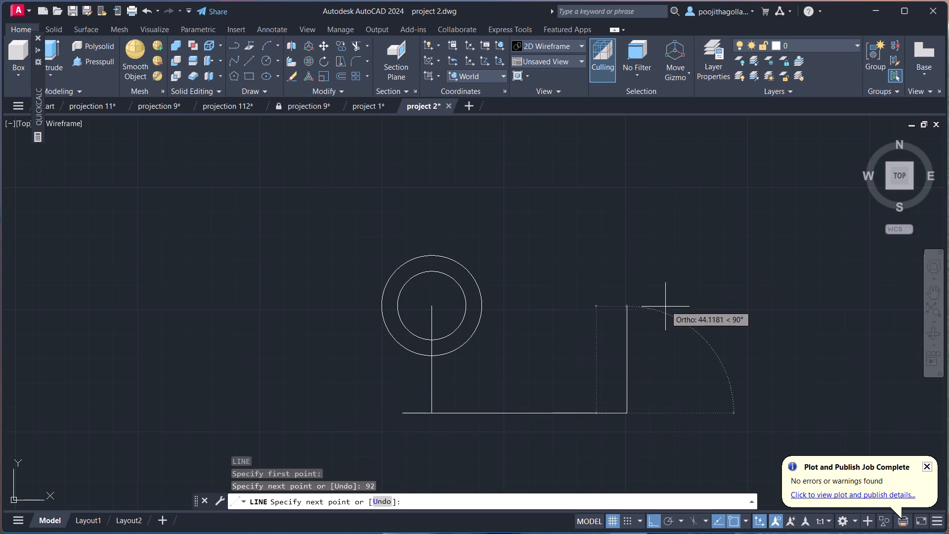
middle_click_drag(665, 305, 680, 269)
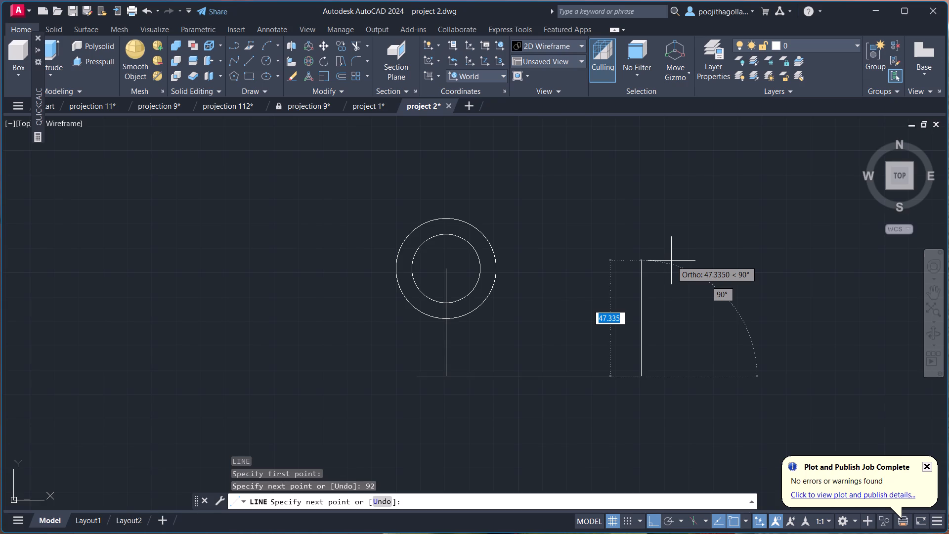
type("48")
key("Return")
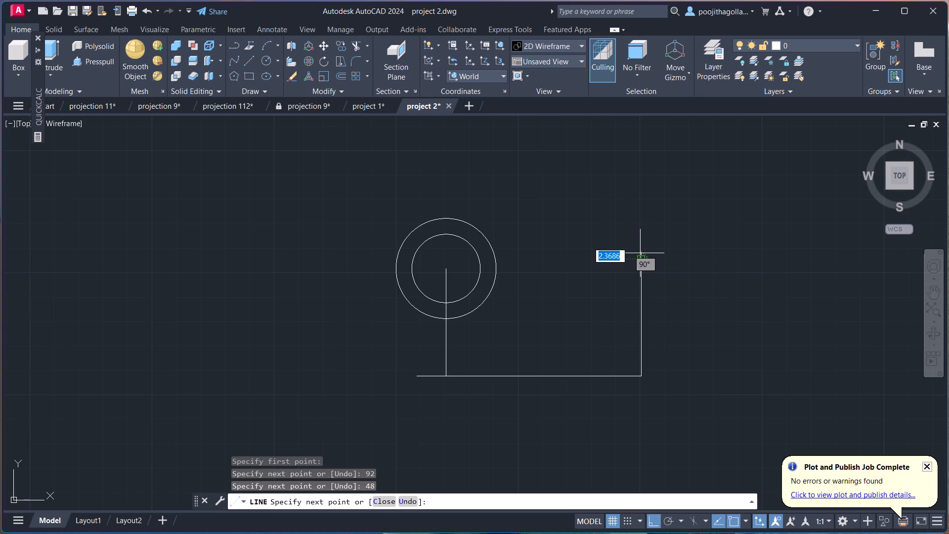
scroll(640, 253, "up", 1)
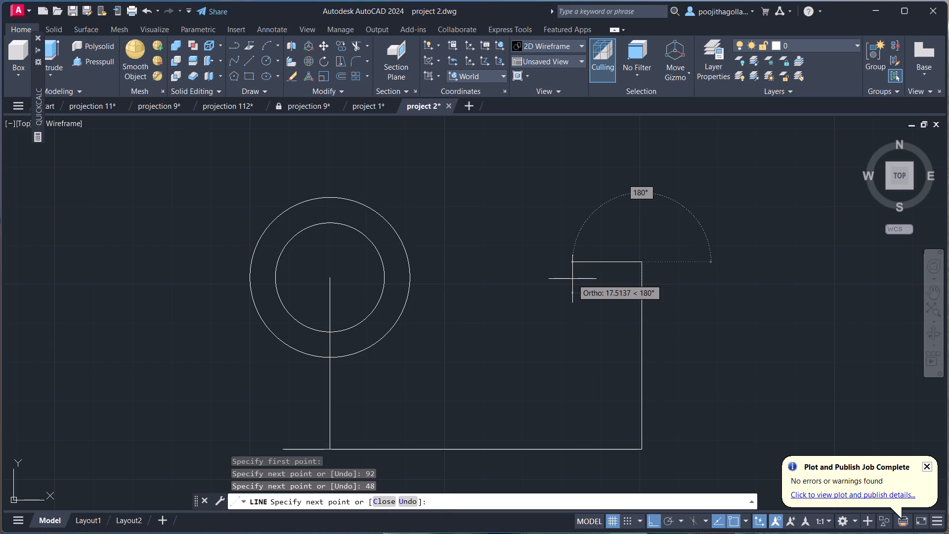
type("12")
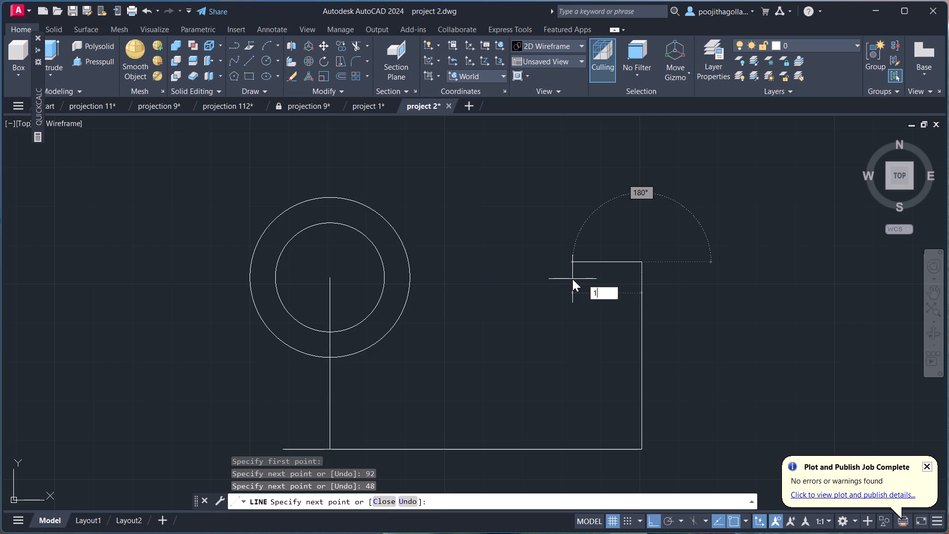
key("Return")
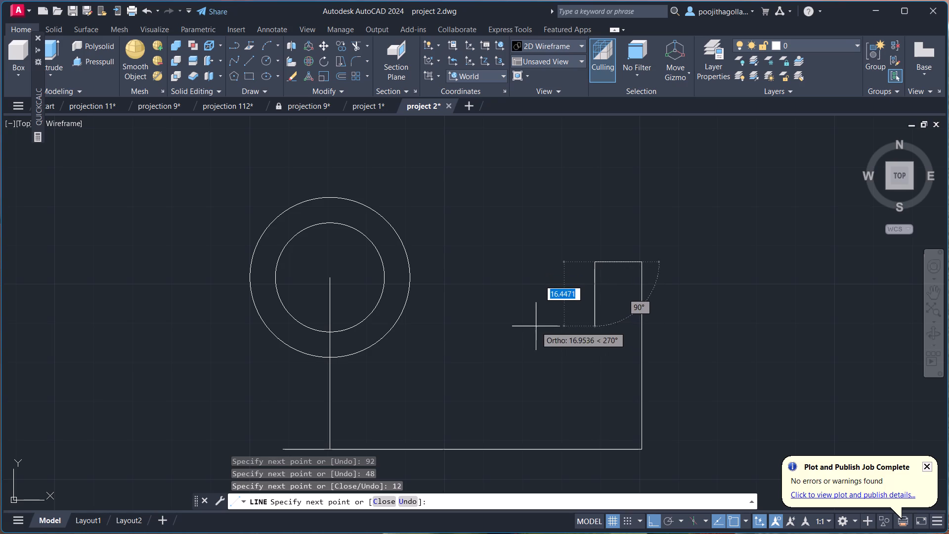
Continue with a sloped segment about 21.5 units long, down to the left at a 150° angle, and end the Line command.
key("Tab")
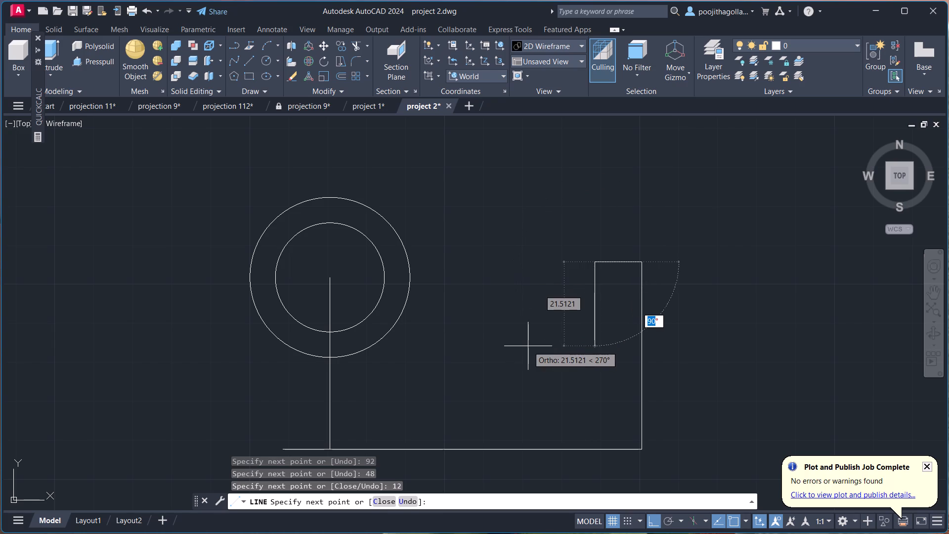
type("150")
key("Return")
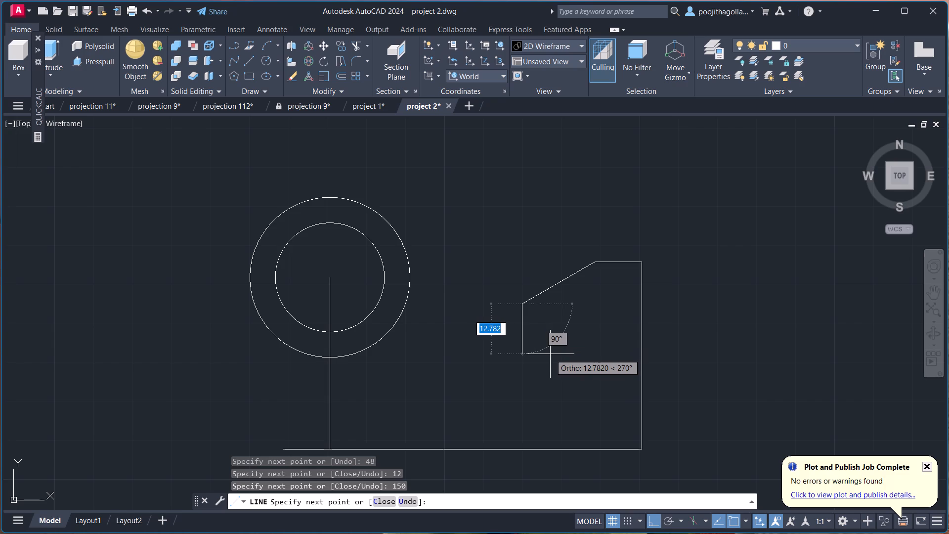
key("Escape")
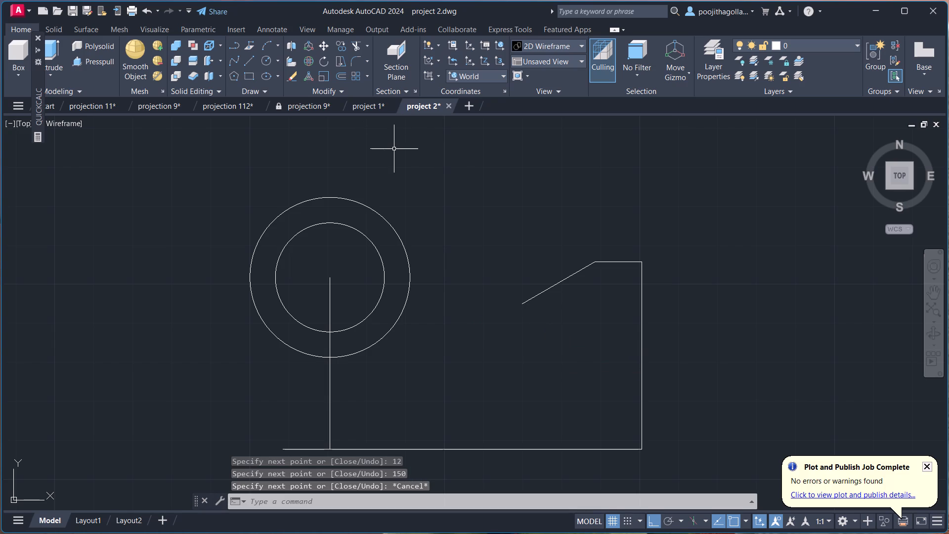
Check the angle between the sloped segment and the long vertical edge with an angular dimension, without placing it.
key("d")
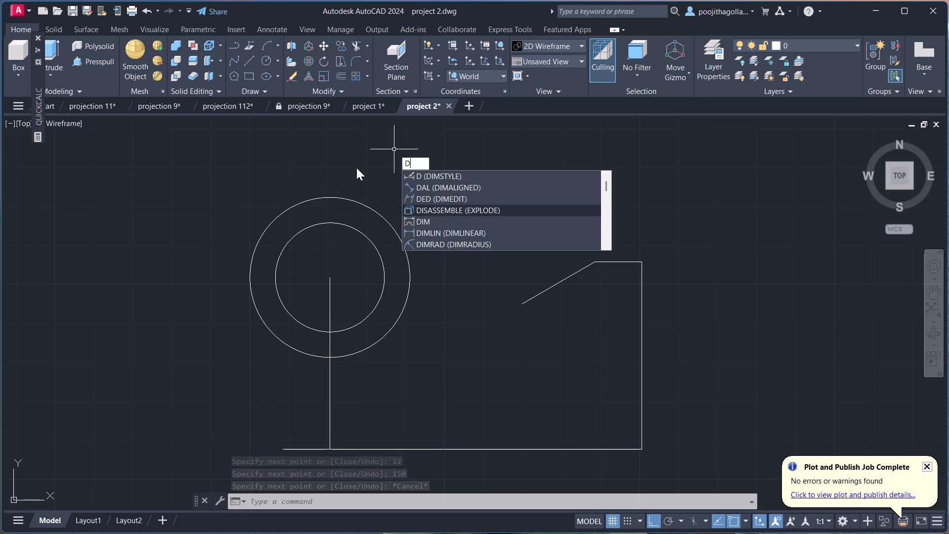
key("a")
left_click(462, 187)
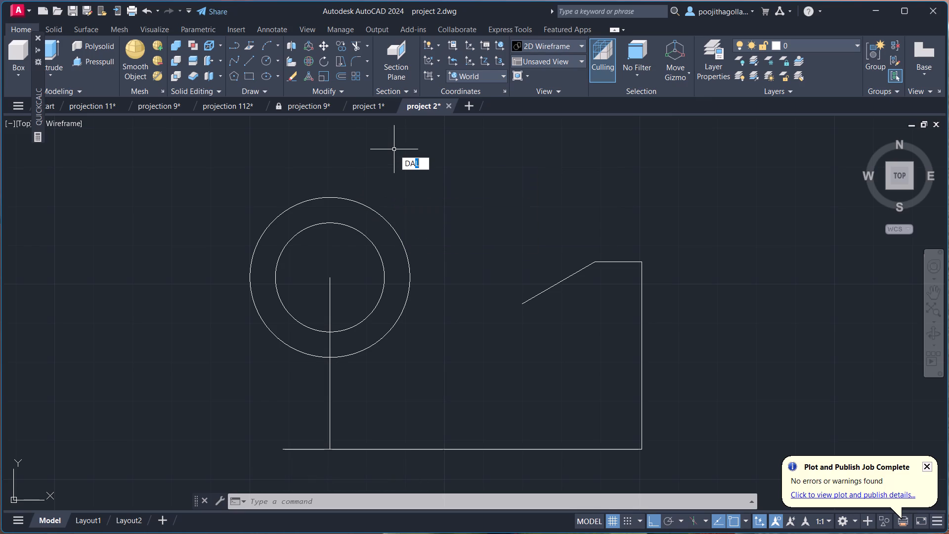
left_click(549, 286)
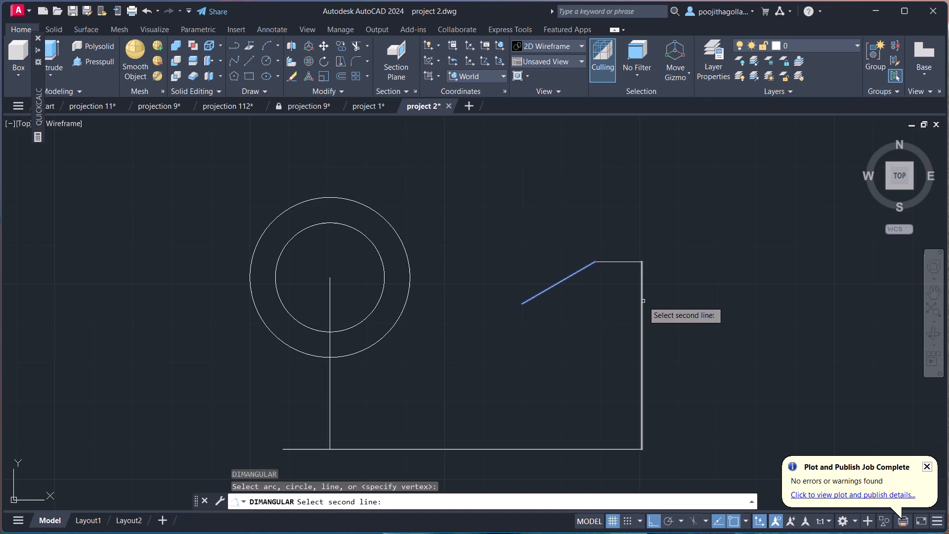
left_click(642, 302)
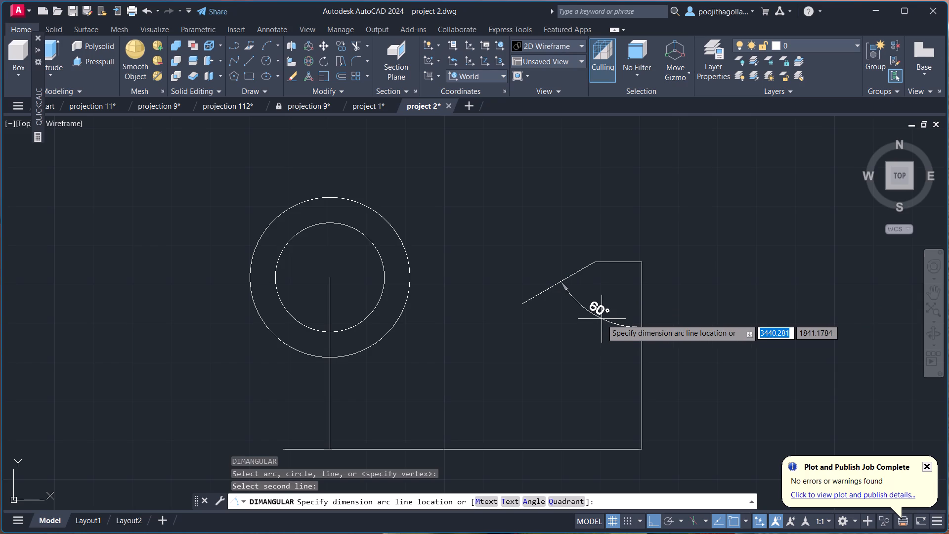
key("Escape")
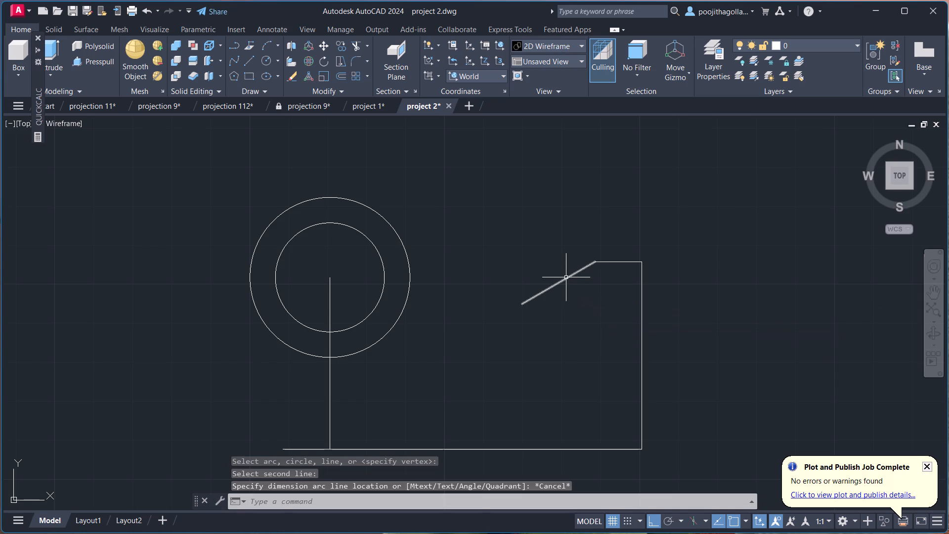
left_click(559, 282)
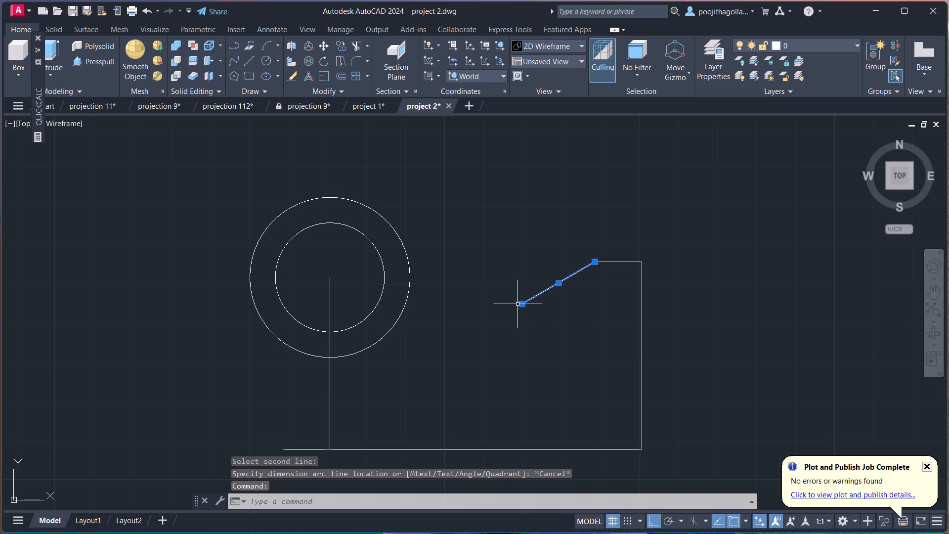
key("Escape")
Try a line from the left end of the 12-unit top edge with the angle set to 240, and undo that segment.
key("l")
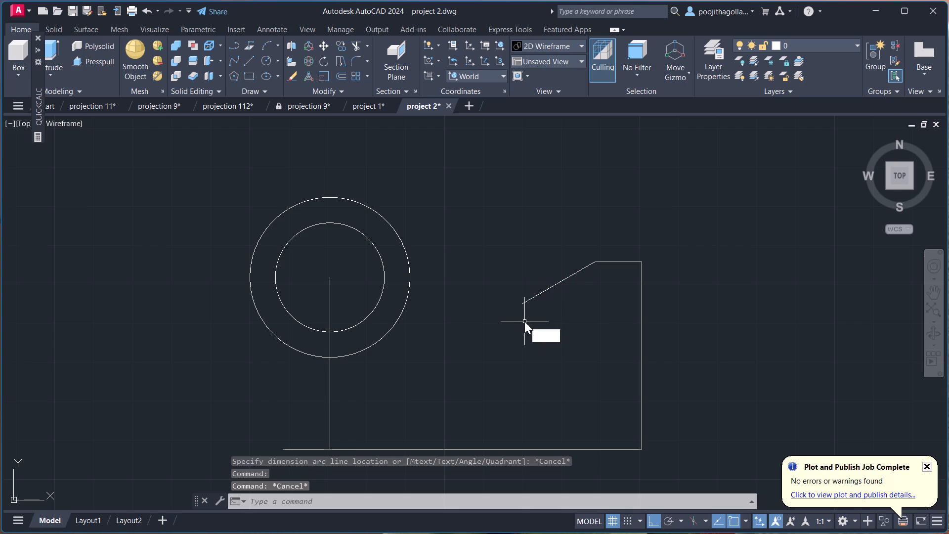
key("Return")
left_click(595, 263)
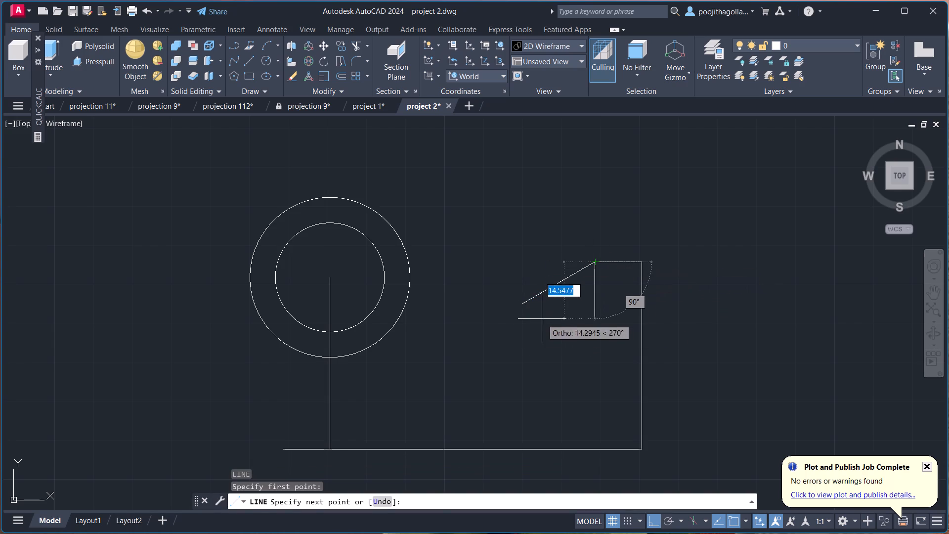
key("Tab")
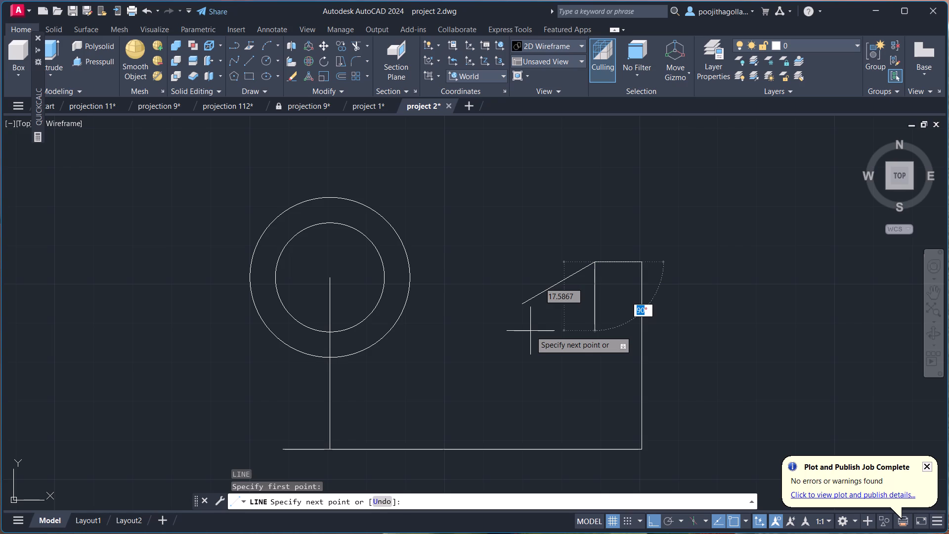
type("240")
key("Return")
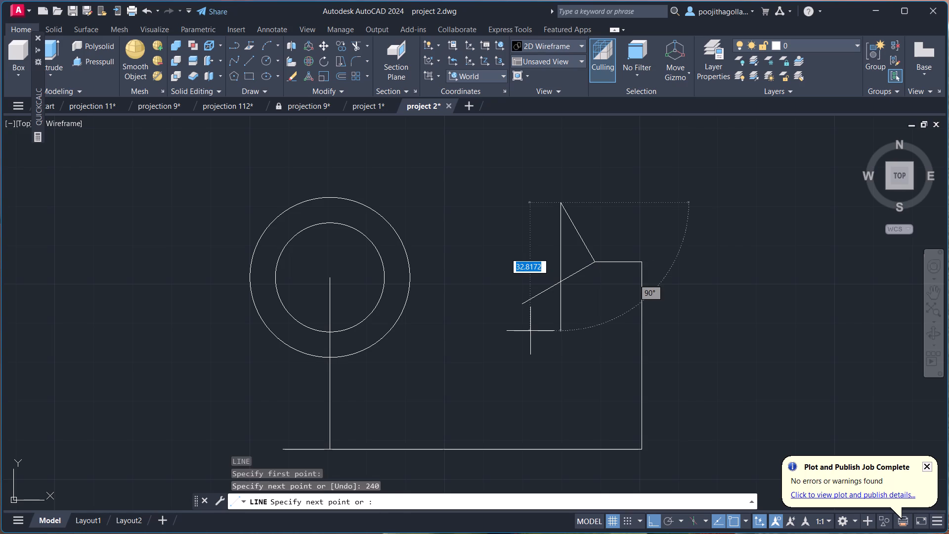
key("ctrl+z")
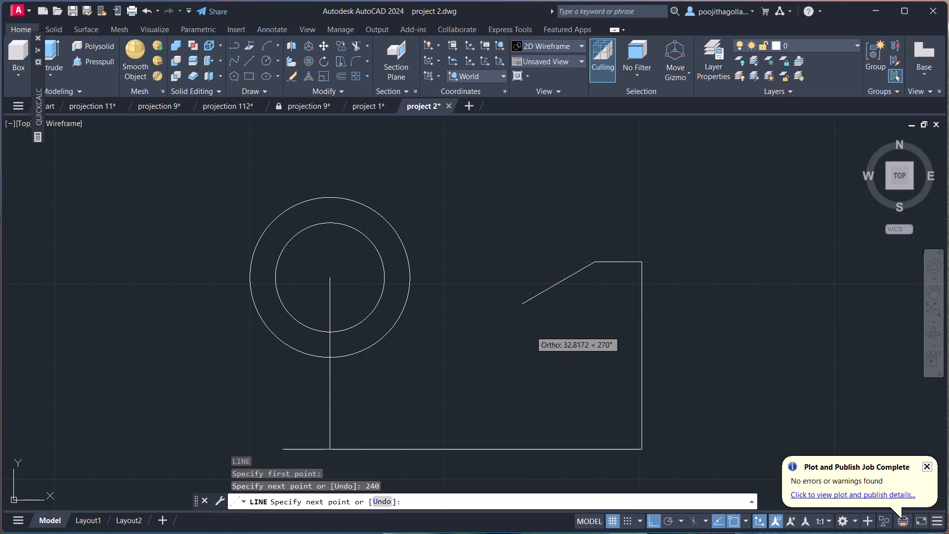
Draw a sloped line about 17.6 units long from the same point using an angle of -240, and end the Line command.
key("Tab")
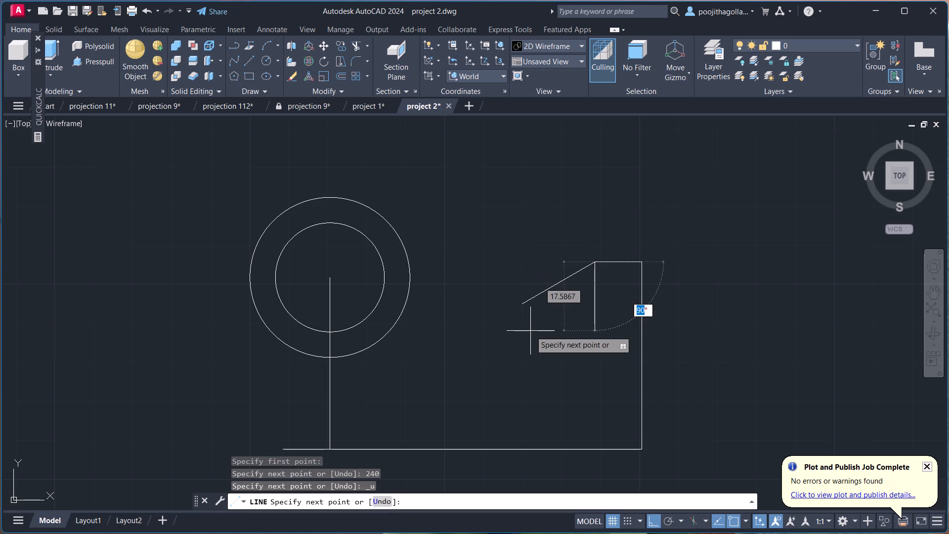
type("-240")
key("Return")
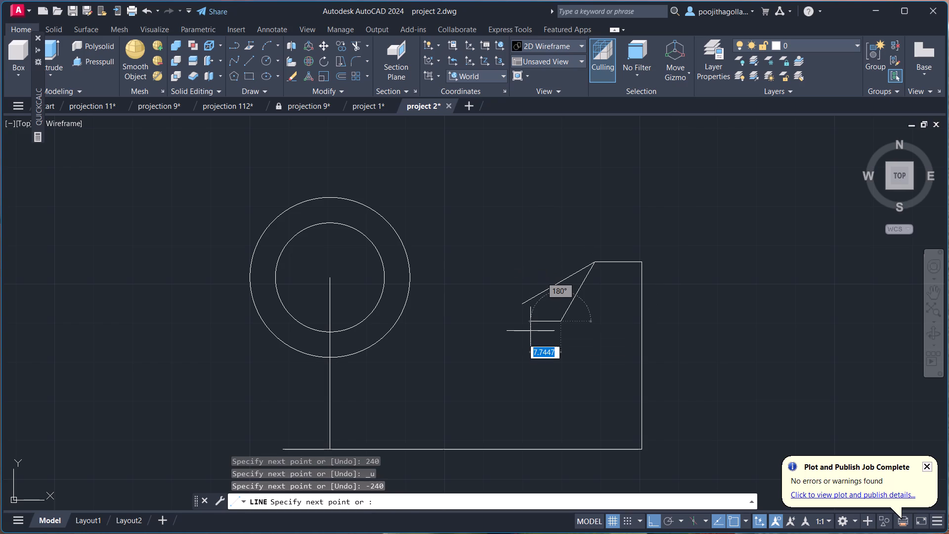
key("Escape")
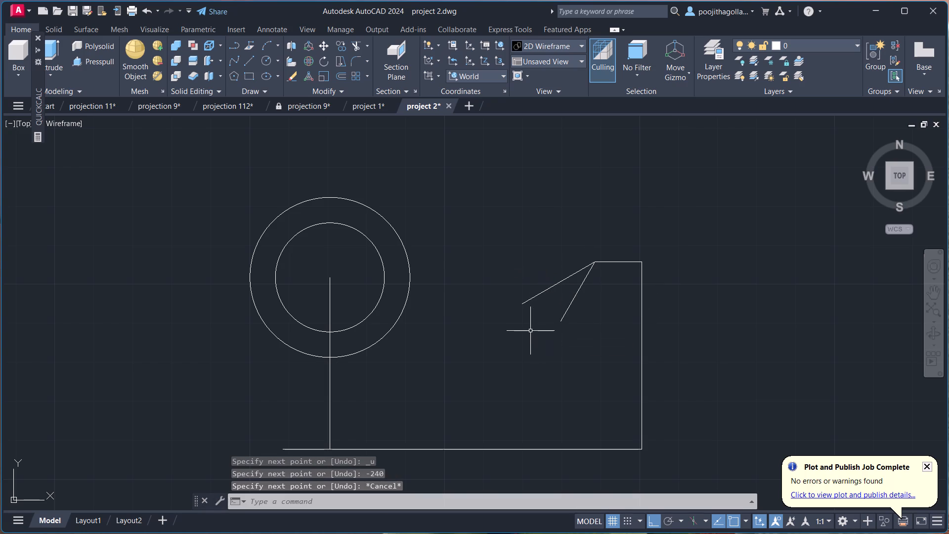
Erase the older, shallower sloped segment that starts at the left end of the 12-unit top edge.
left_click(558, 280)
left_click(522, 304)
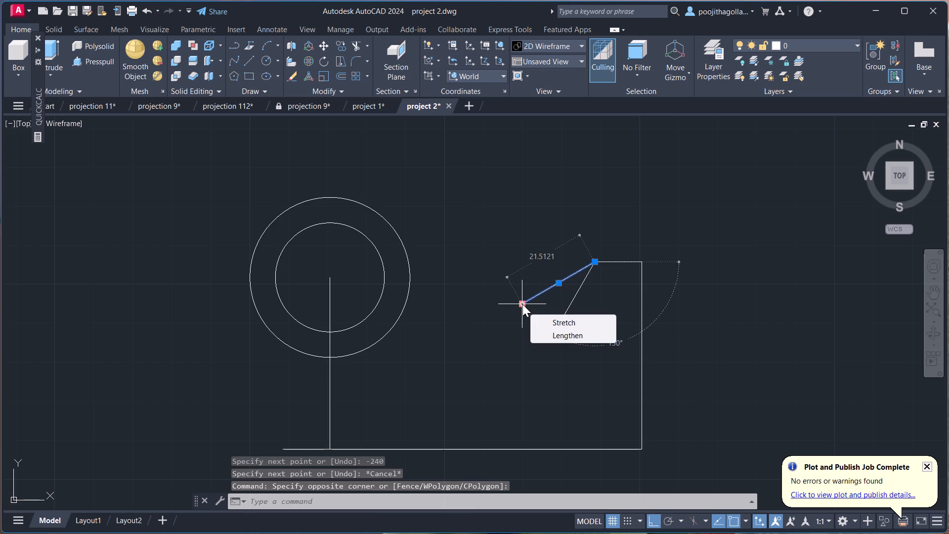
key("Delete")
key("Delete")
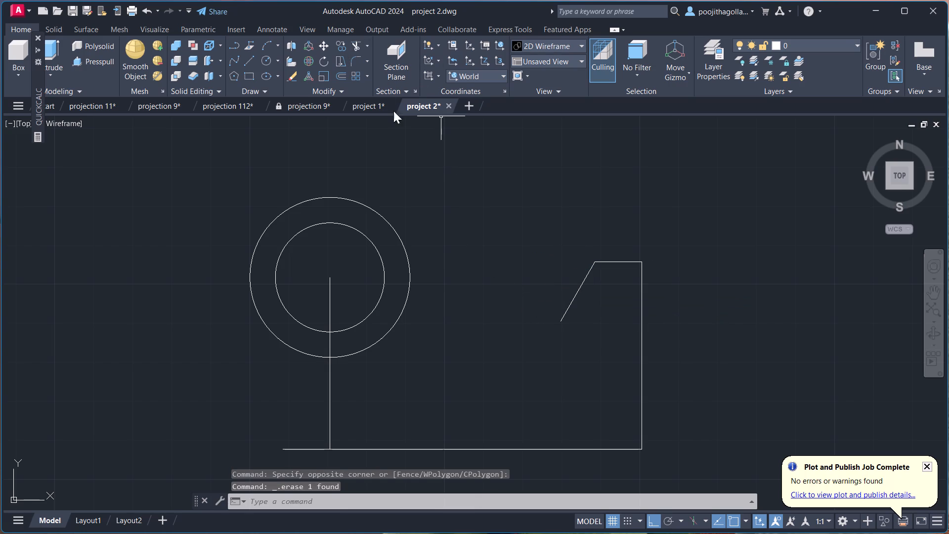
Check the angle between the steeper sloped line and the long vertical edge with an angular dimension, without placing it.
type("da")
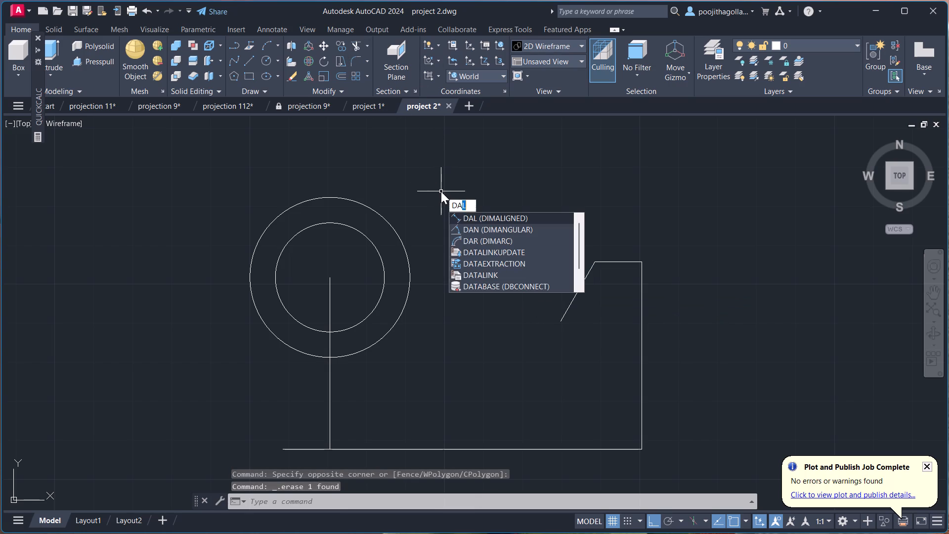
left_click(496, 229)
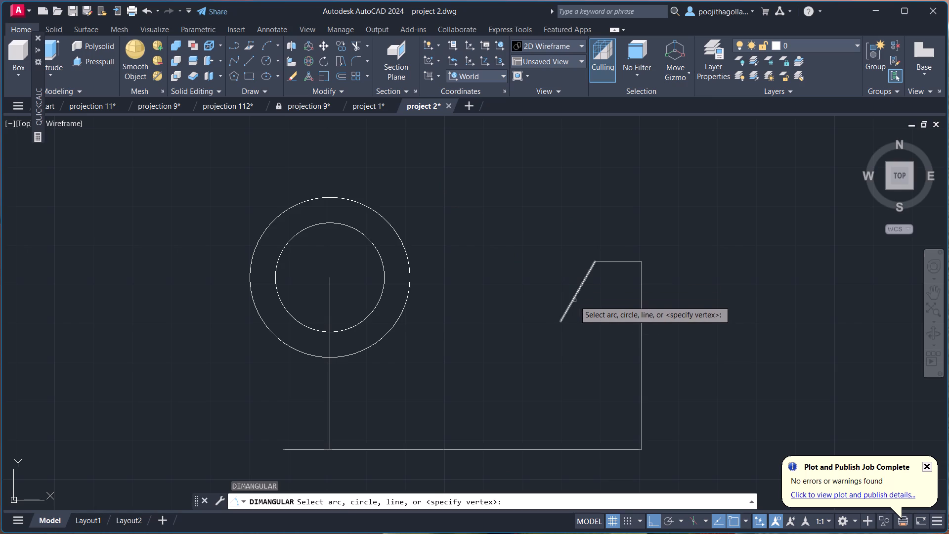
left_click(574, 301)
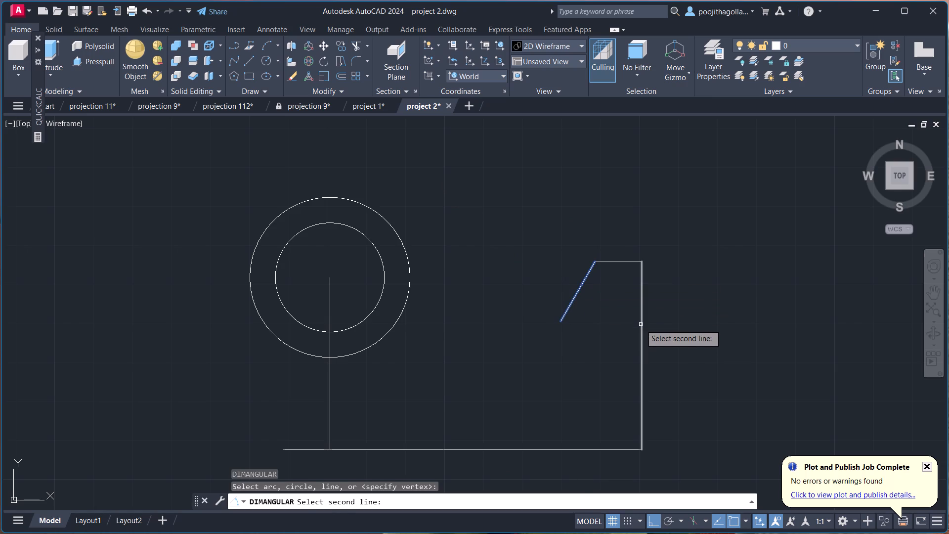
left_click(641, 324)
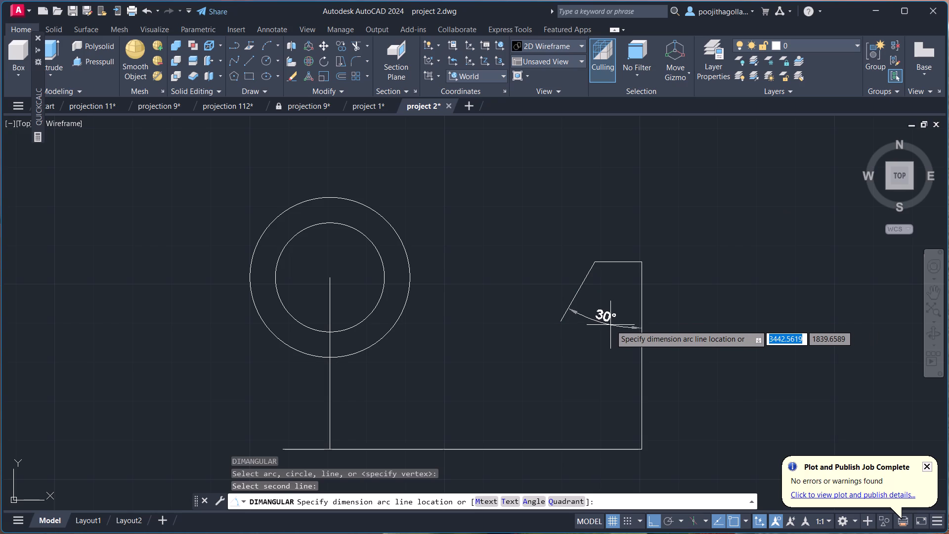
key("Escape")
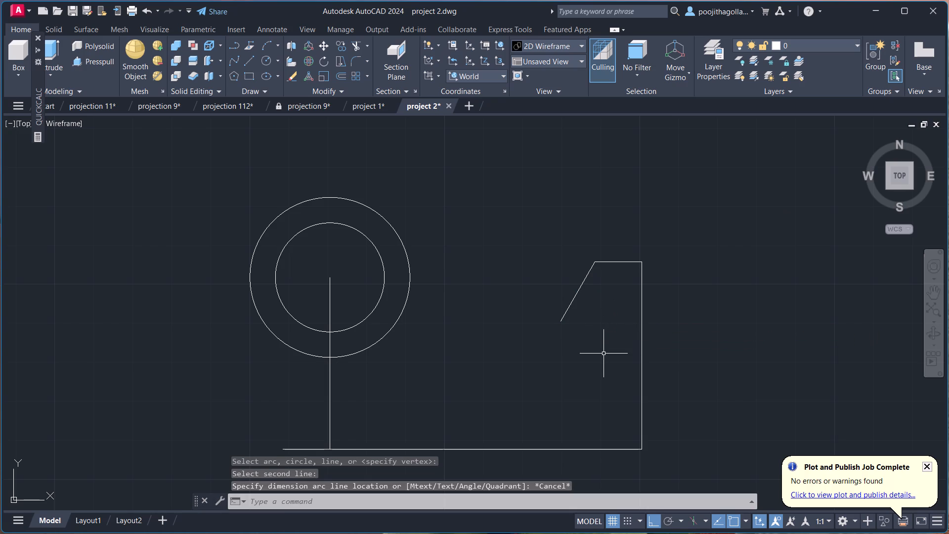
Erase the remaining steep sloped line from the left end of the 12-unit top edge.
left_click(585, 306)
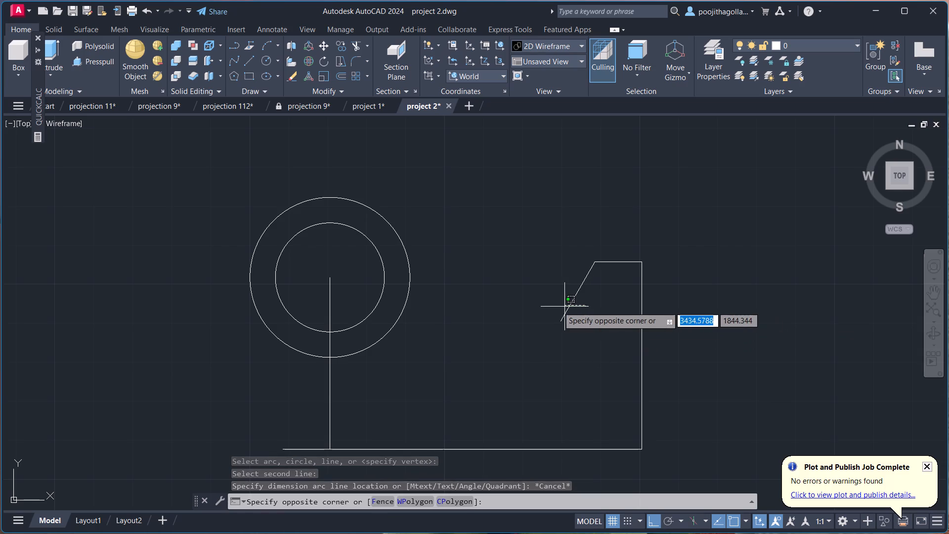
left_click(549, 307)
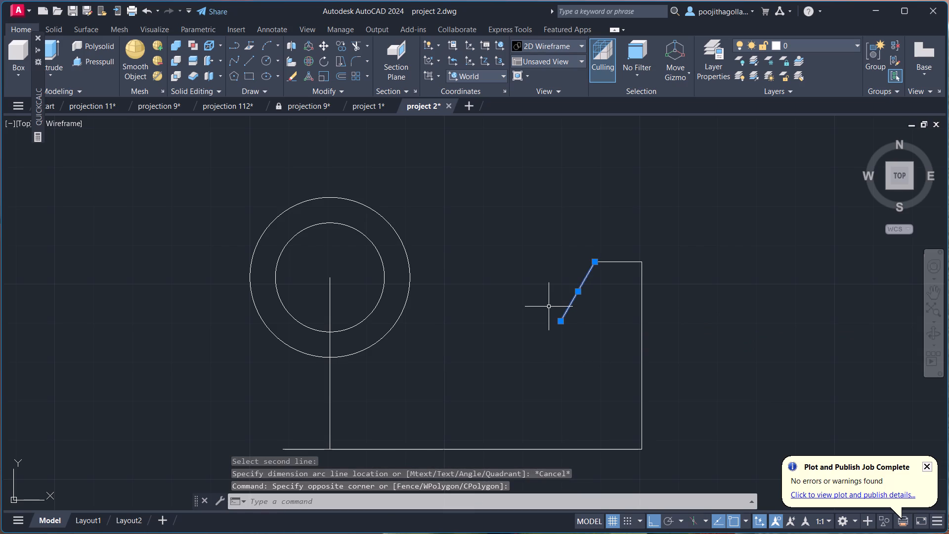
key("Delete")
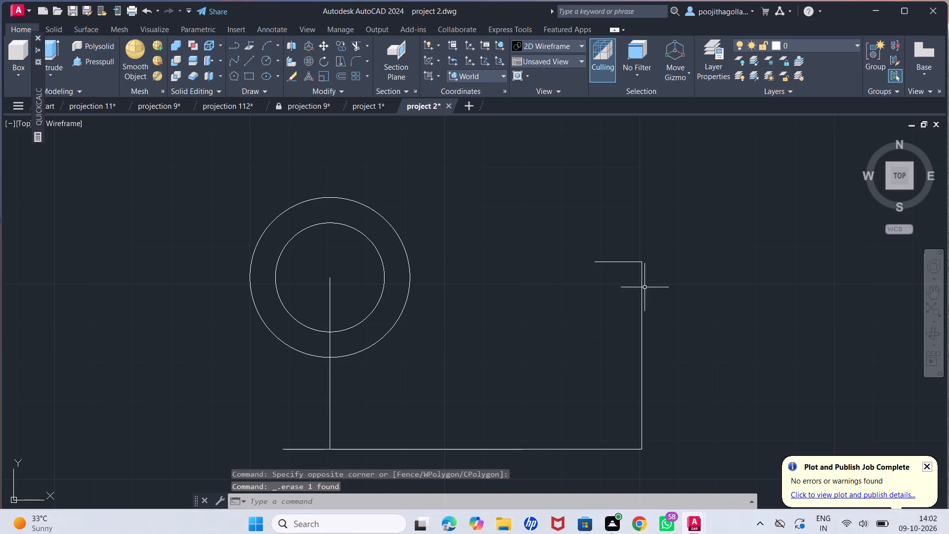
Move the vertical line under the circles 12 units to the left, using its lower end as base point.
middle_click_drag(581, 321, 603, 299)
middle_click_drag(579, 318, 548, 318)
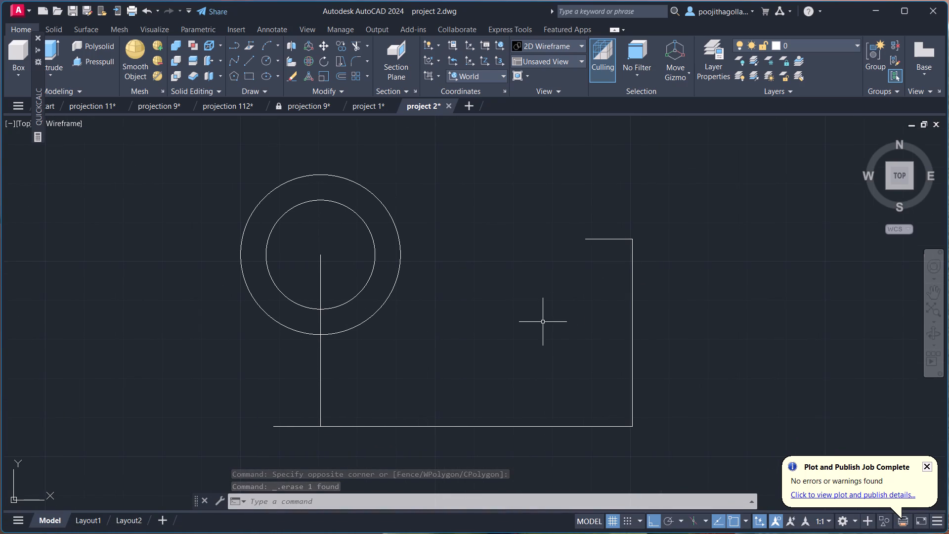
left_click(334, 378)
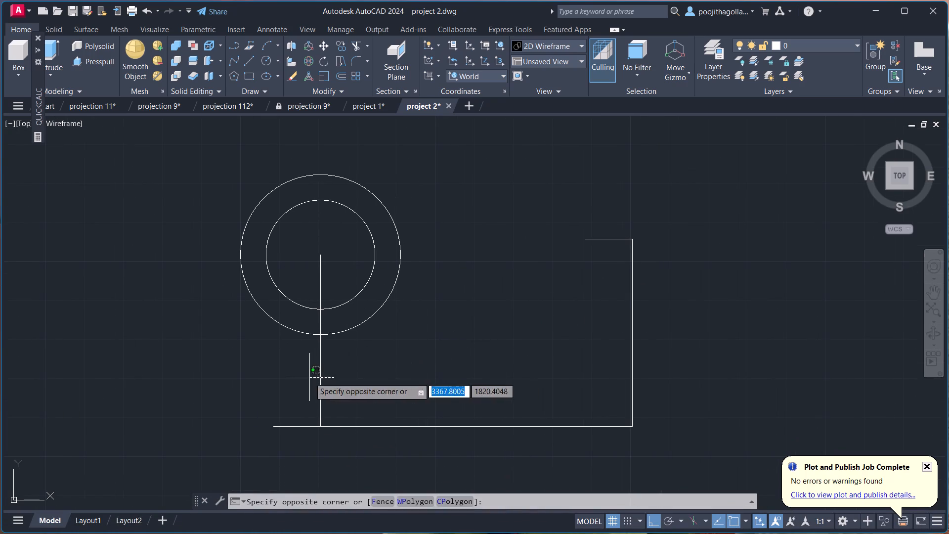
left_click(309, 377)
key("m")
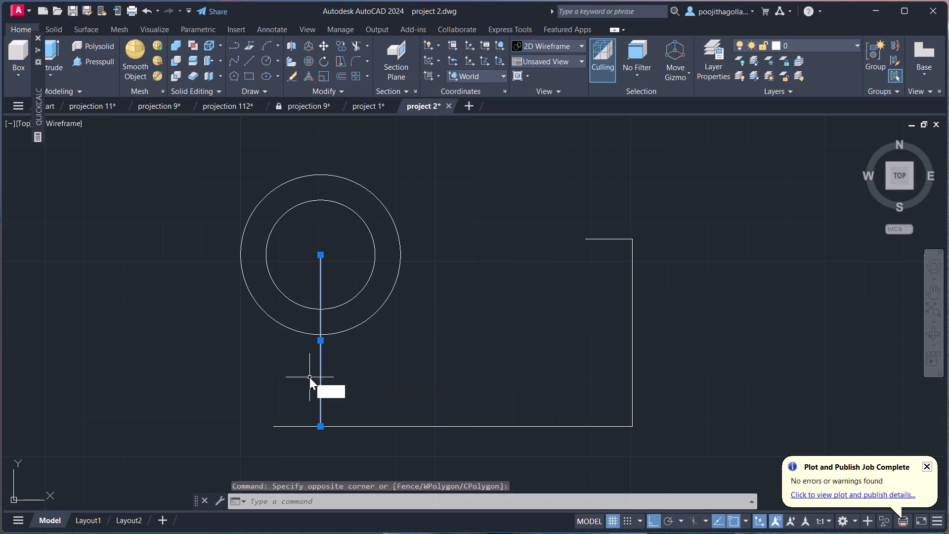
key("Return")
left_click(322, 424)
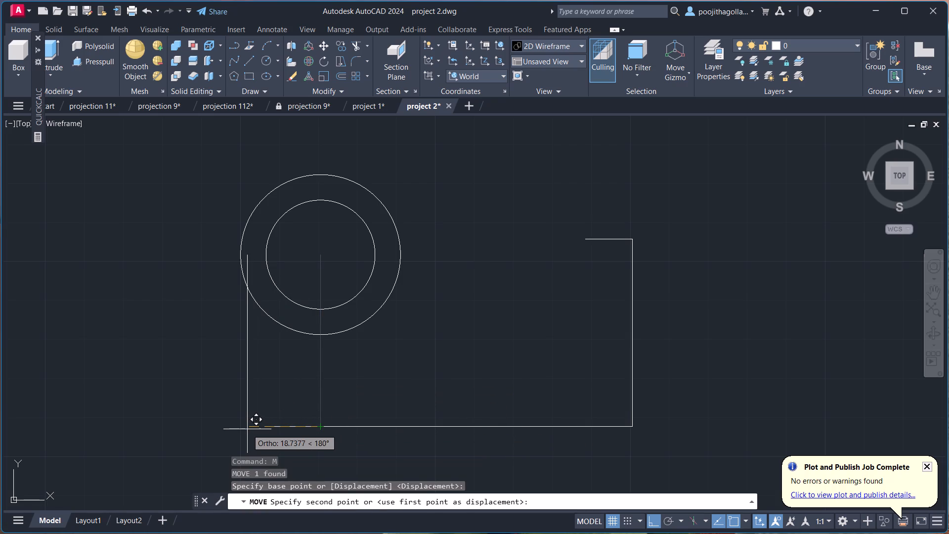
type("12")
key("Return")
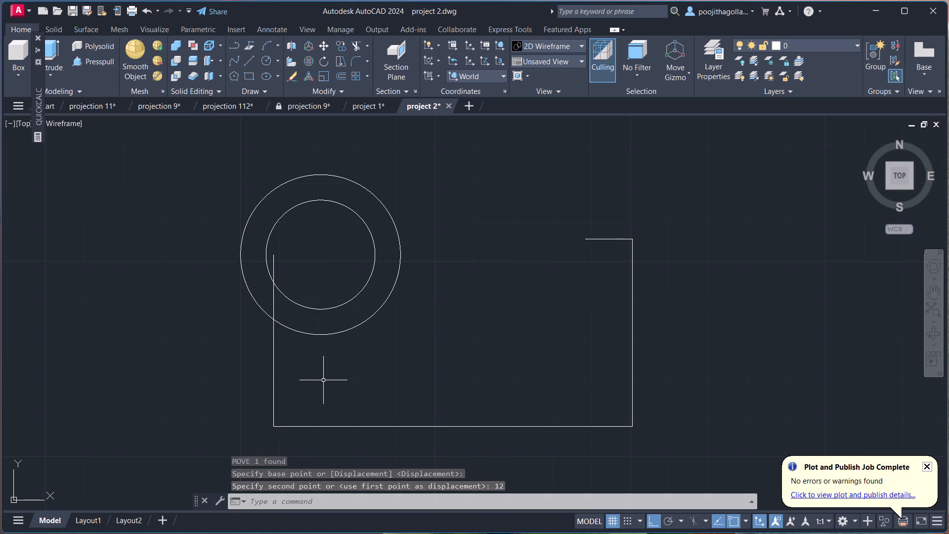
Trim away the portions of the moved vertical line that lie inside the inner and outer circles.
type("tr")
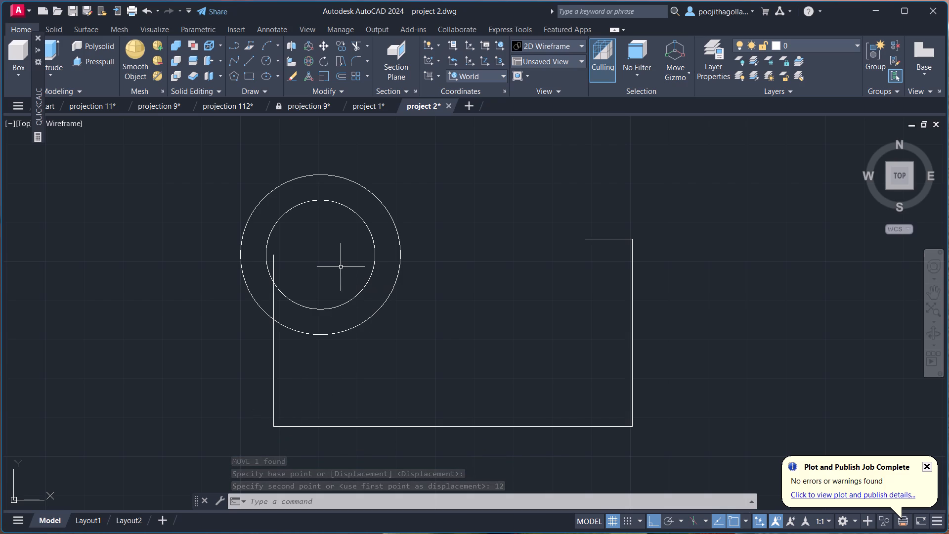
key("Return")
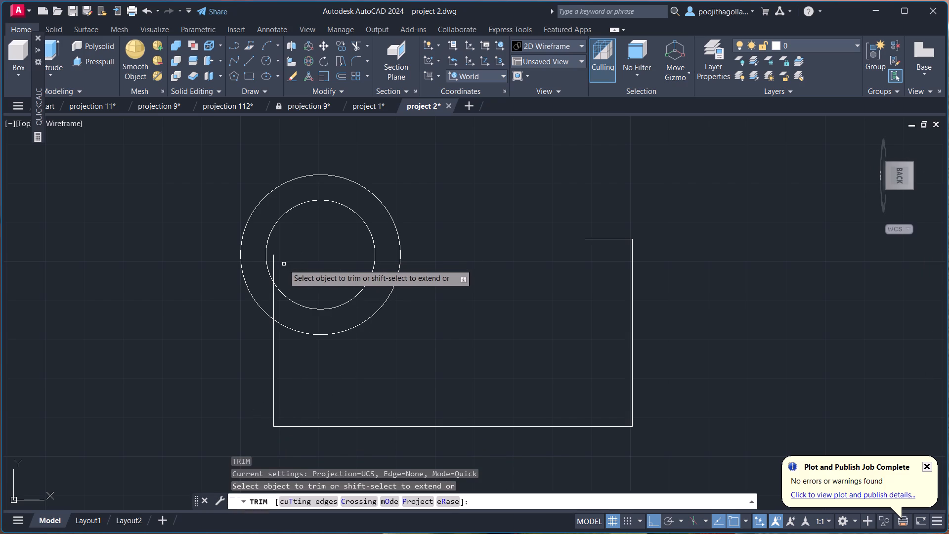
left_click(272, 255)
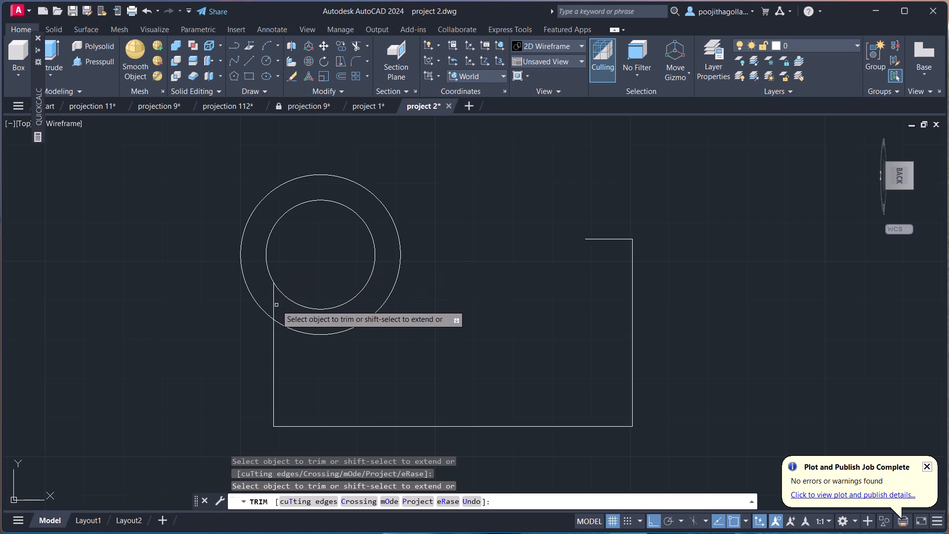
left_click(275, 302)
key("Escape")
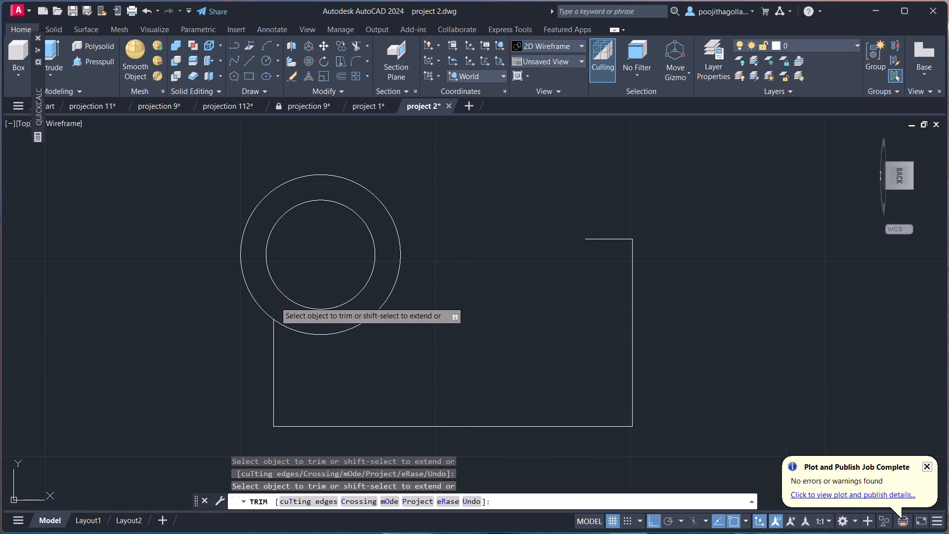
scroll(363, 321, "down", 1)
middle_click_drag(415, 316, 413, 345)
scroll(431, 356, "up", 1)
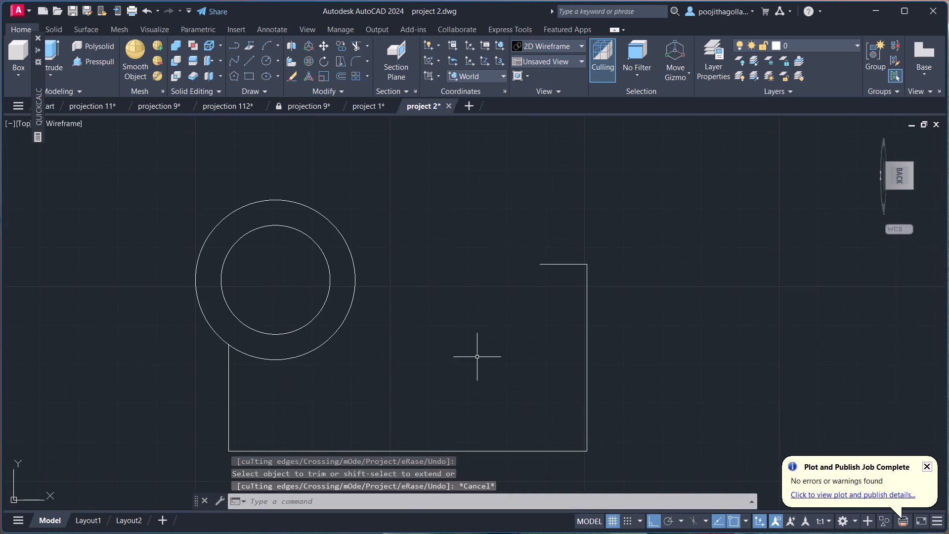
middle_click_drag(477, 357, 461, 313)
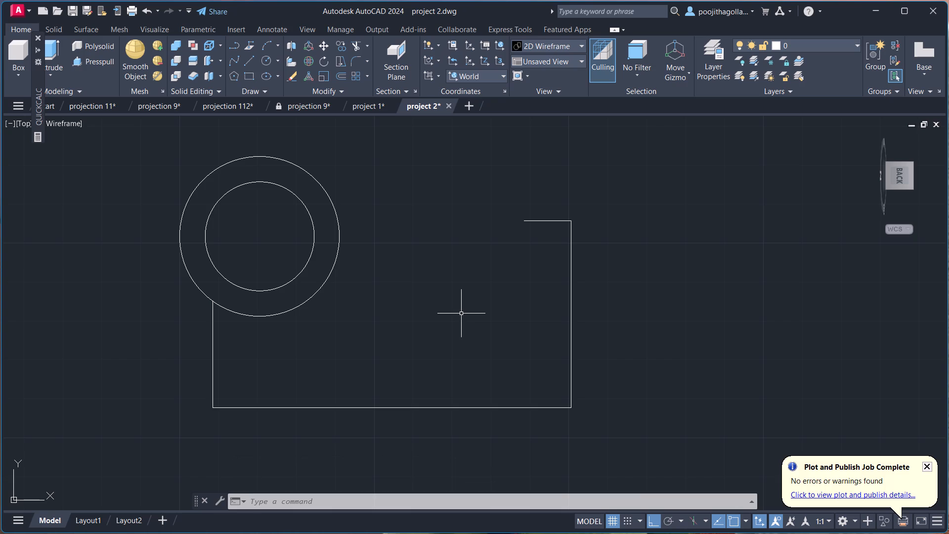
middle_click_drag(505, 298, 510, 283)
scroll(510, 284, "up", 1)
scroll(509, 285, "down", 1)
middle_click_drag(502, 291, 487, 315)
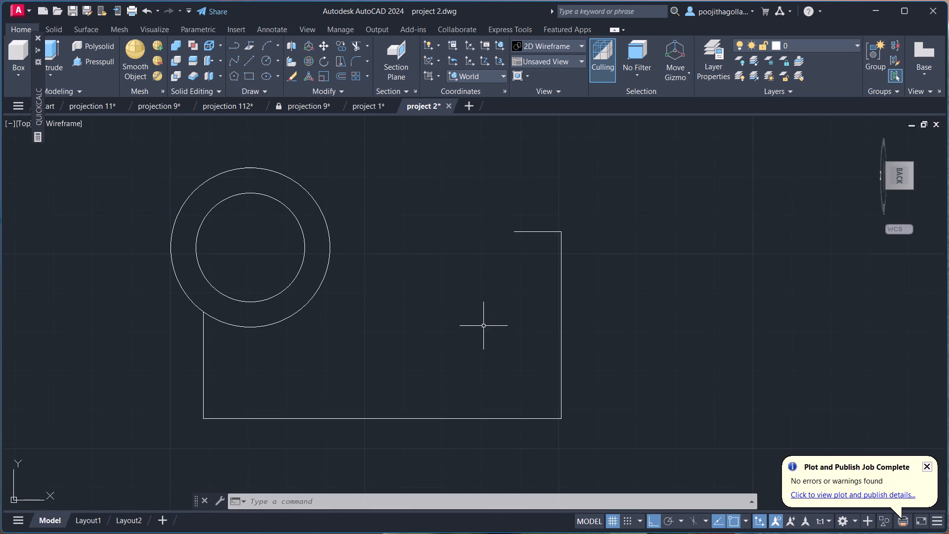
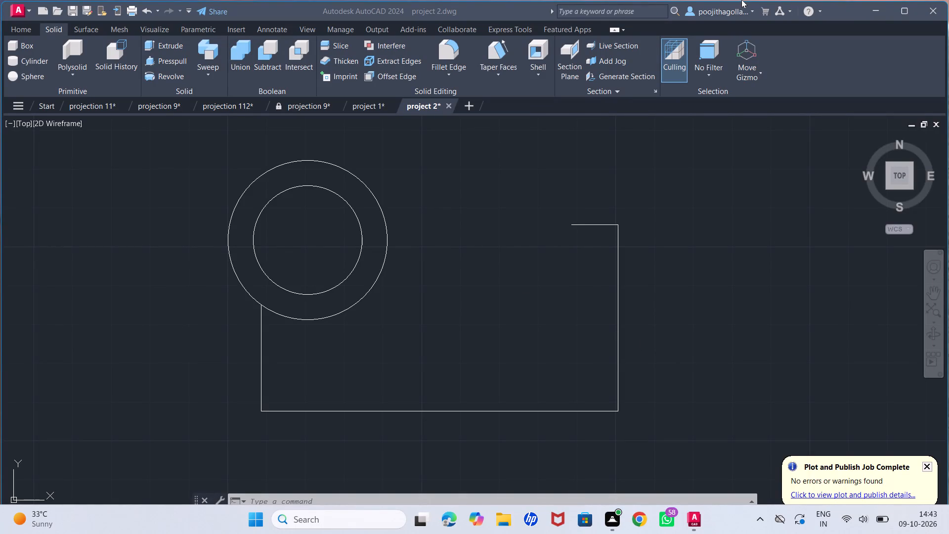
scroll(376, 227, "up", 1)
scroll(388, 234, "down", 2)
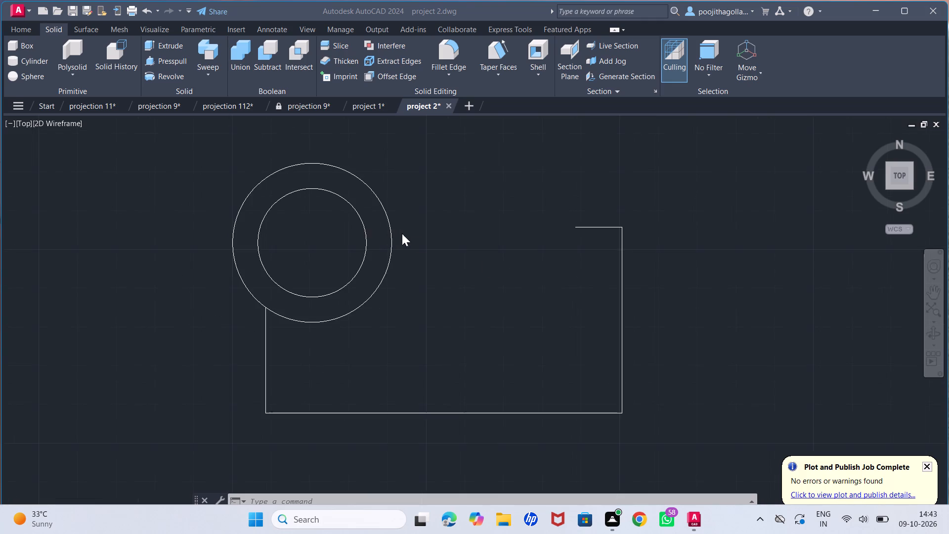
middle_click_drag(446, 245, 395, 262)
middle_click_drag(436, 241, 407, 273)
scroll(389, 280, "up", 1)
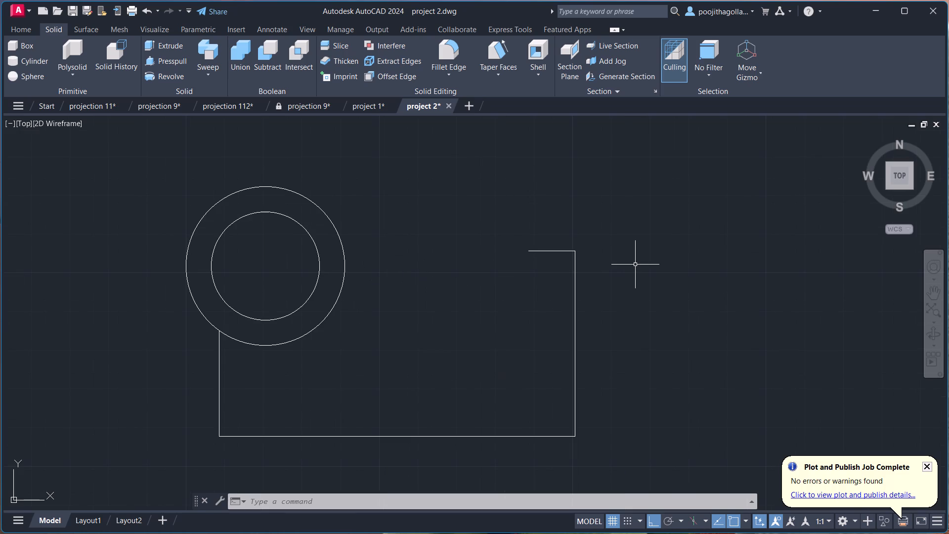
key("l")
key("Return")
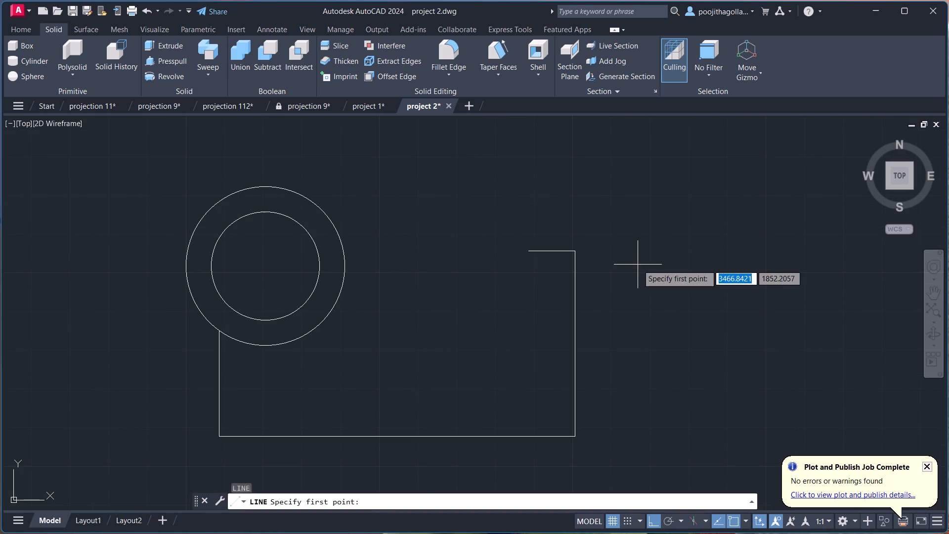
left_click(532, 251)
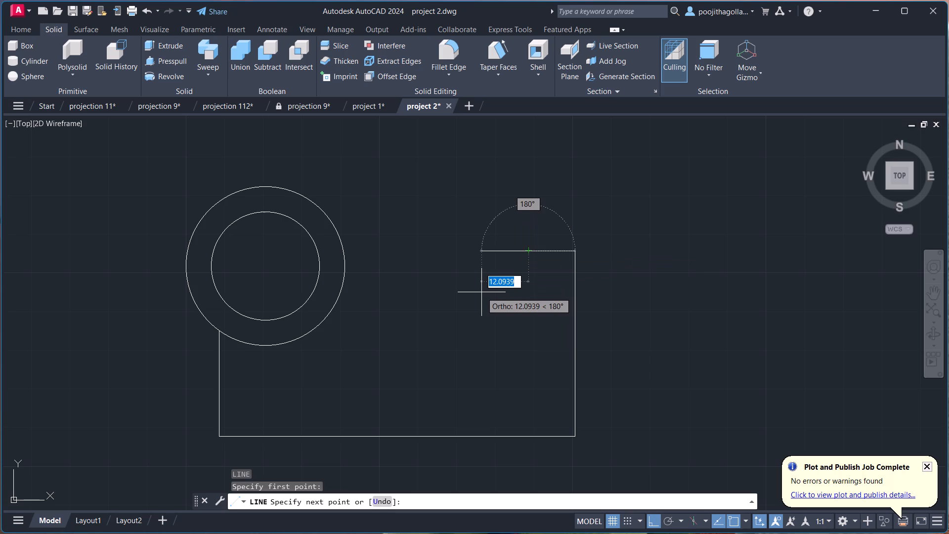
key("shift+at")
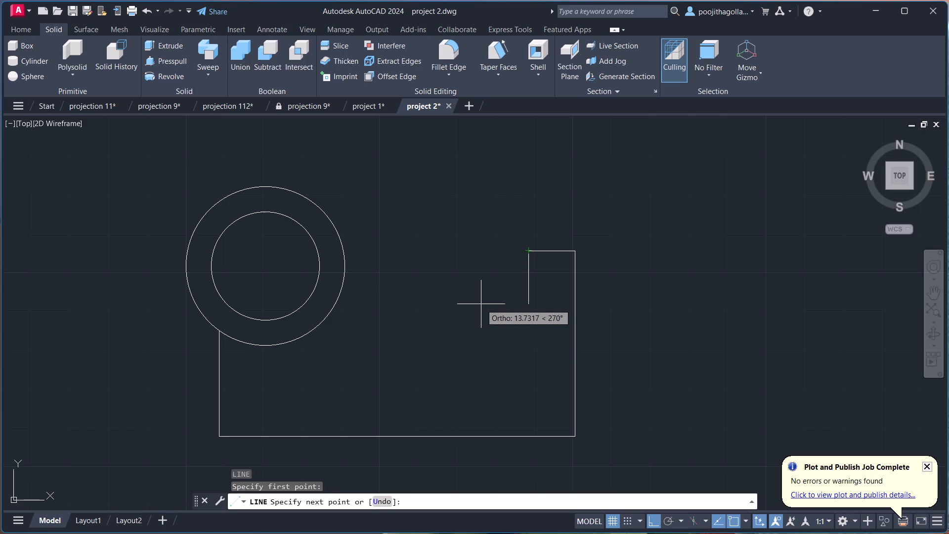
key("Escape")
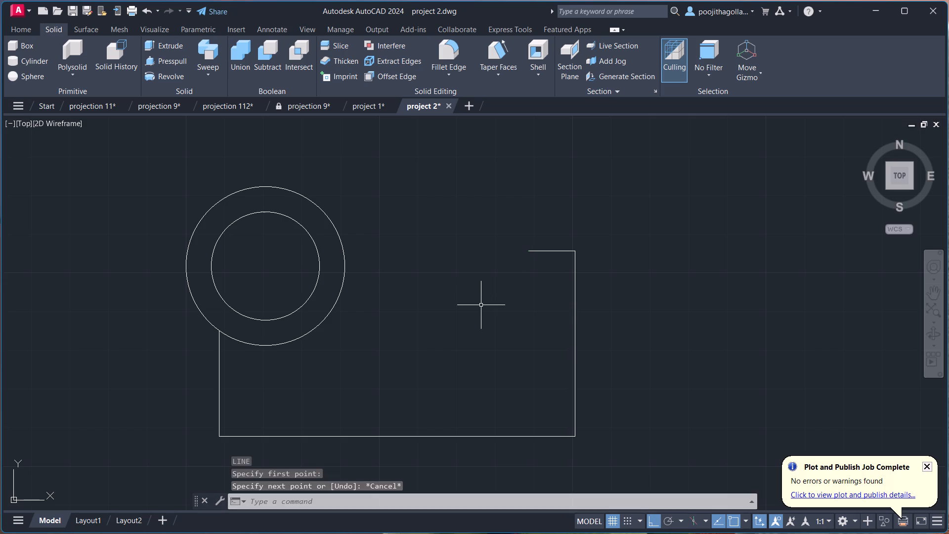
Start a new line from the open left end of the short horizontal edge atop the right-hand upright.
left_click(619, 520)
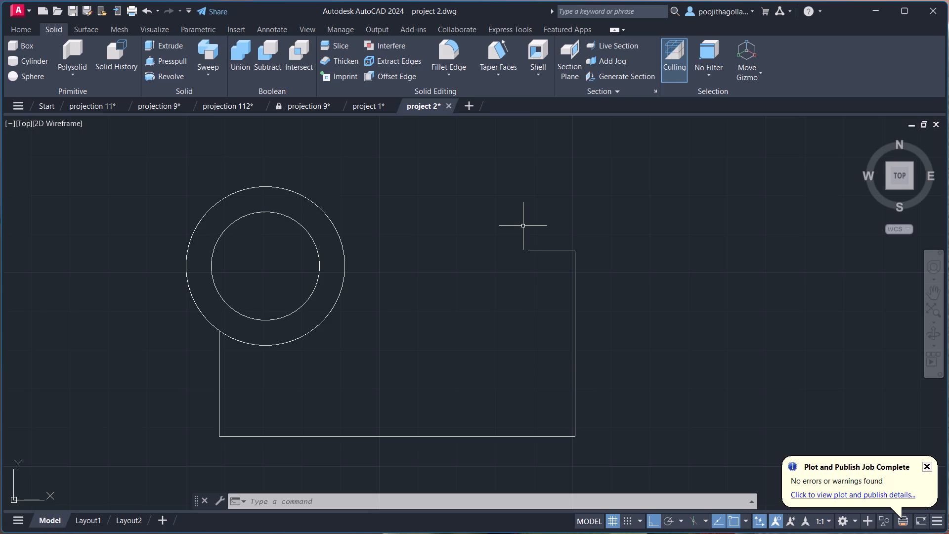
key("l")
key("Return")
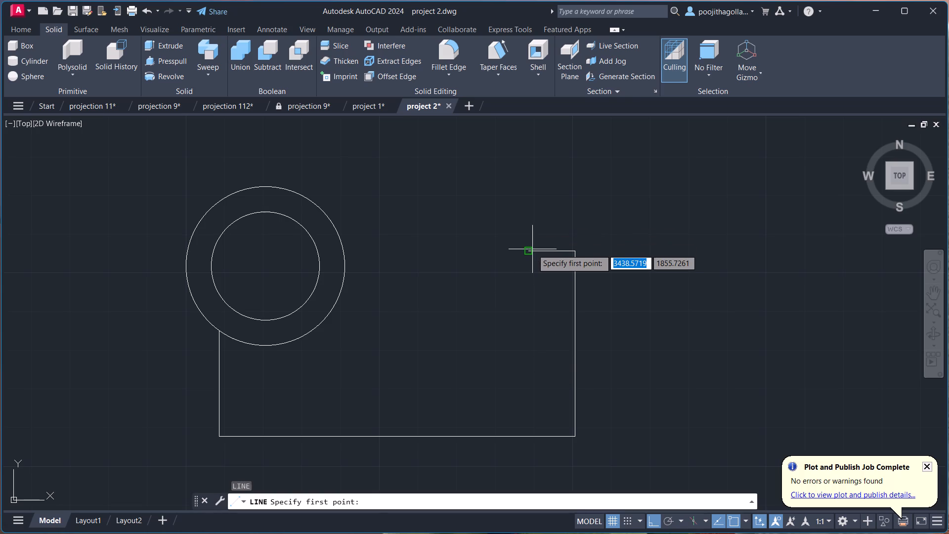
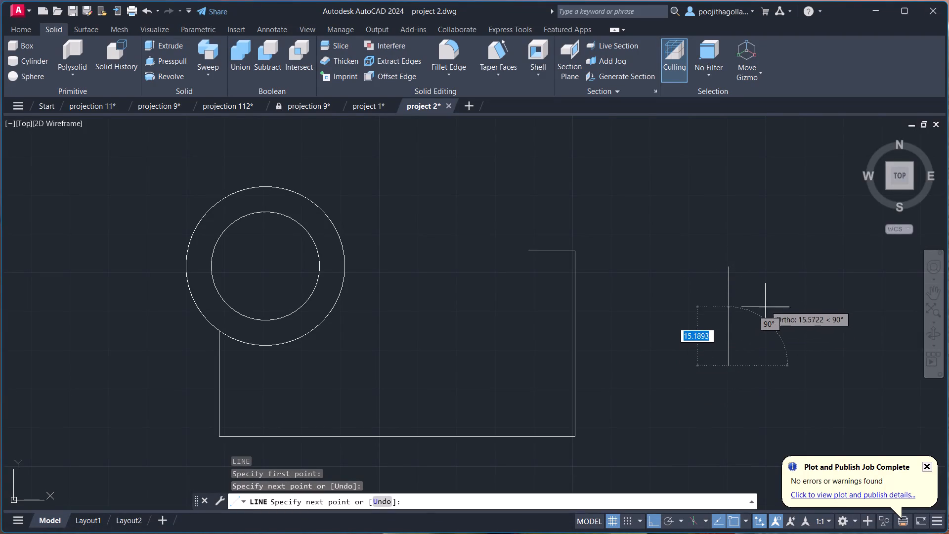
Abandon the unfinished line and erase the stray vertical line standing apart from the profile.
key("Escape")
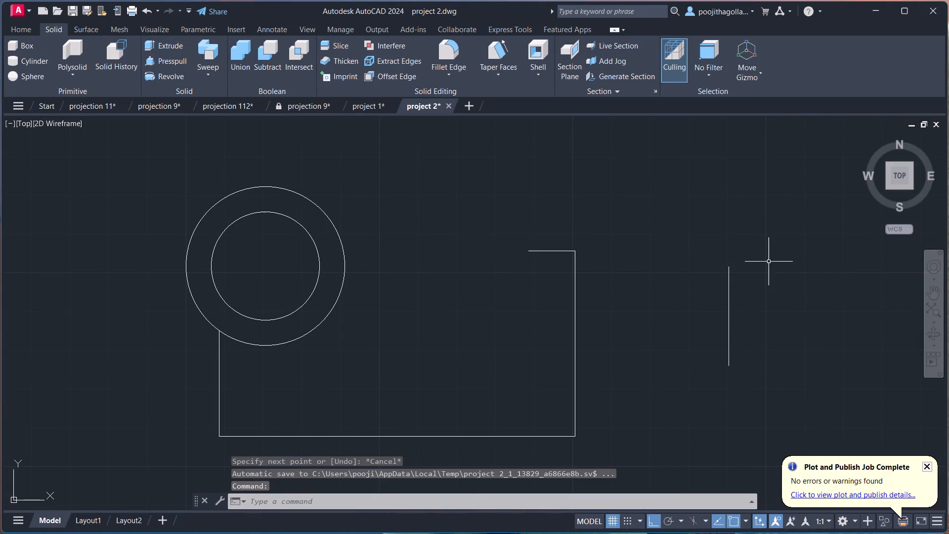
left_click(775, 262)
left_click(688, 338)
key("Delete")
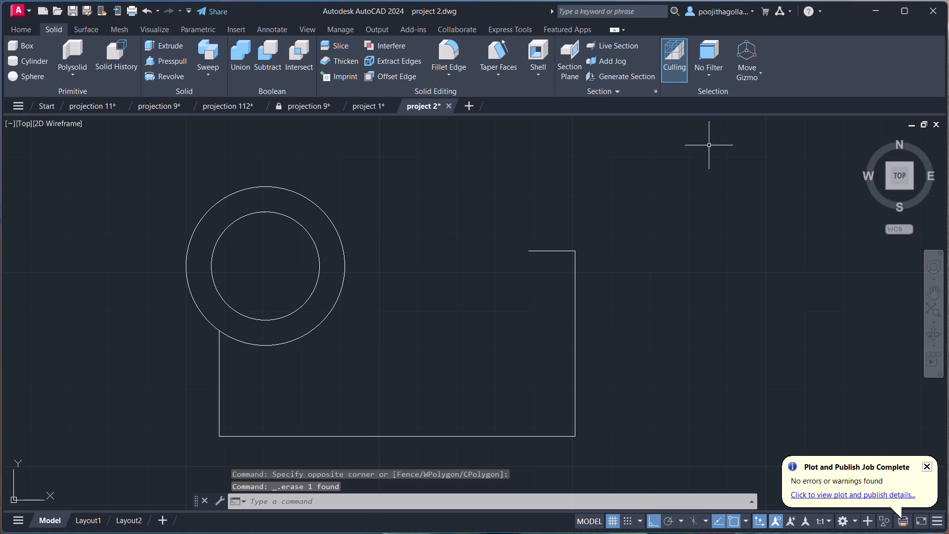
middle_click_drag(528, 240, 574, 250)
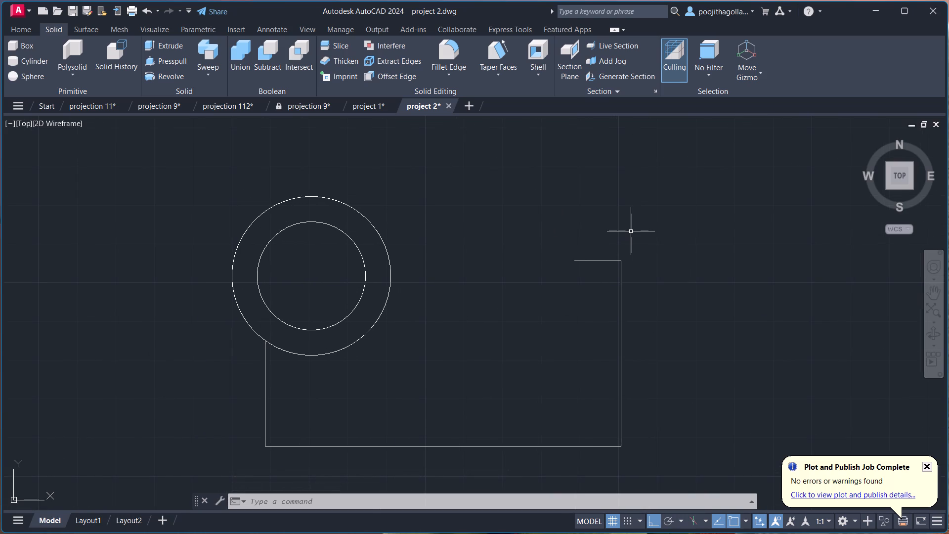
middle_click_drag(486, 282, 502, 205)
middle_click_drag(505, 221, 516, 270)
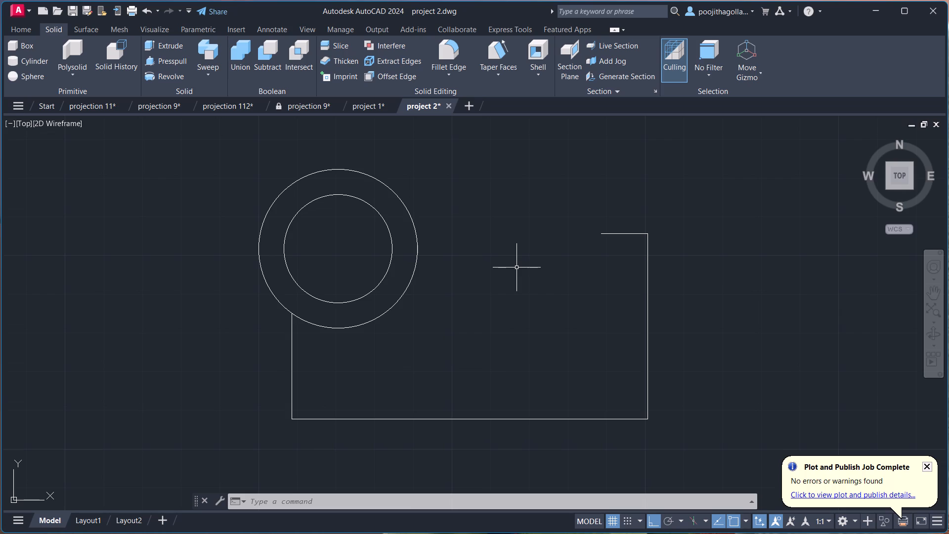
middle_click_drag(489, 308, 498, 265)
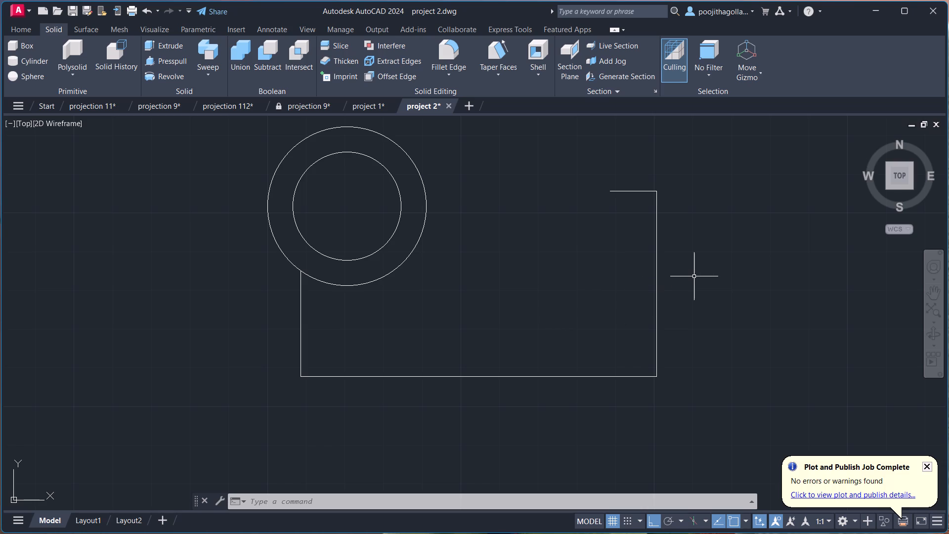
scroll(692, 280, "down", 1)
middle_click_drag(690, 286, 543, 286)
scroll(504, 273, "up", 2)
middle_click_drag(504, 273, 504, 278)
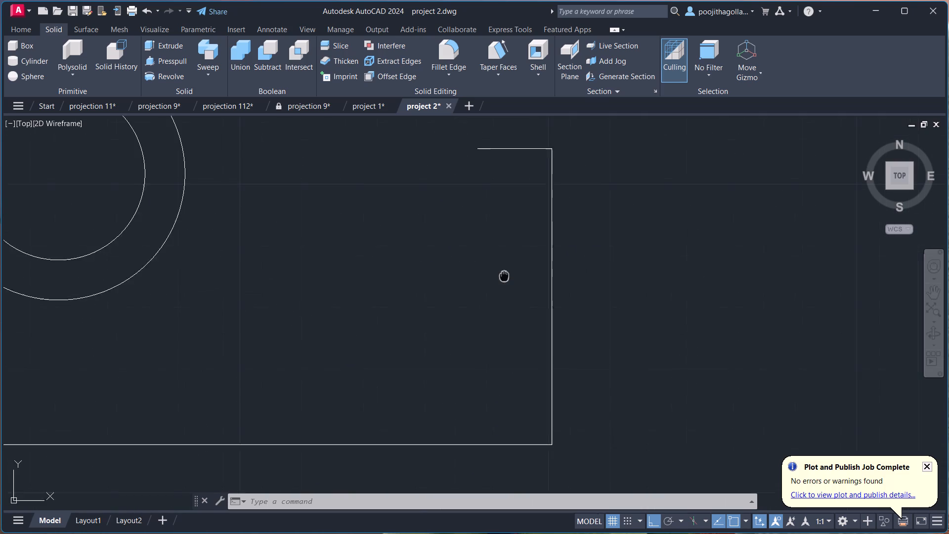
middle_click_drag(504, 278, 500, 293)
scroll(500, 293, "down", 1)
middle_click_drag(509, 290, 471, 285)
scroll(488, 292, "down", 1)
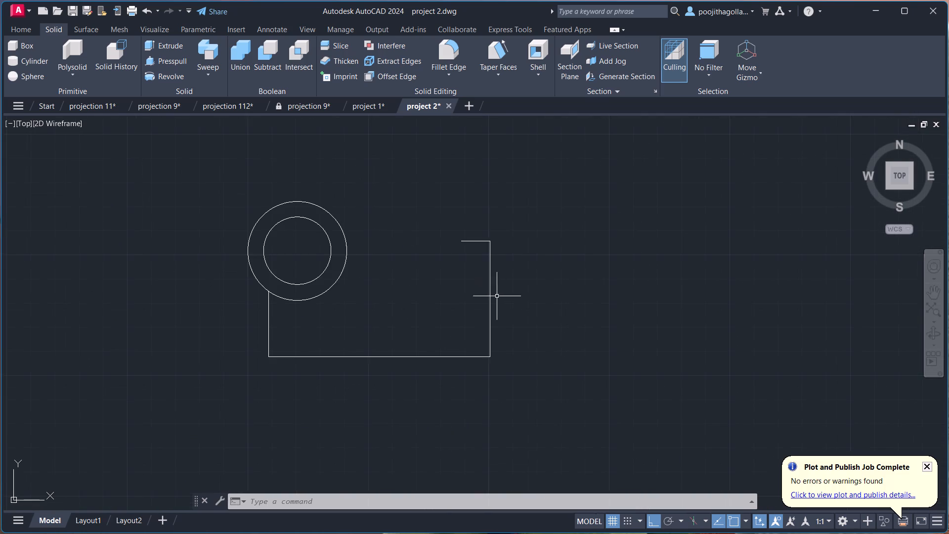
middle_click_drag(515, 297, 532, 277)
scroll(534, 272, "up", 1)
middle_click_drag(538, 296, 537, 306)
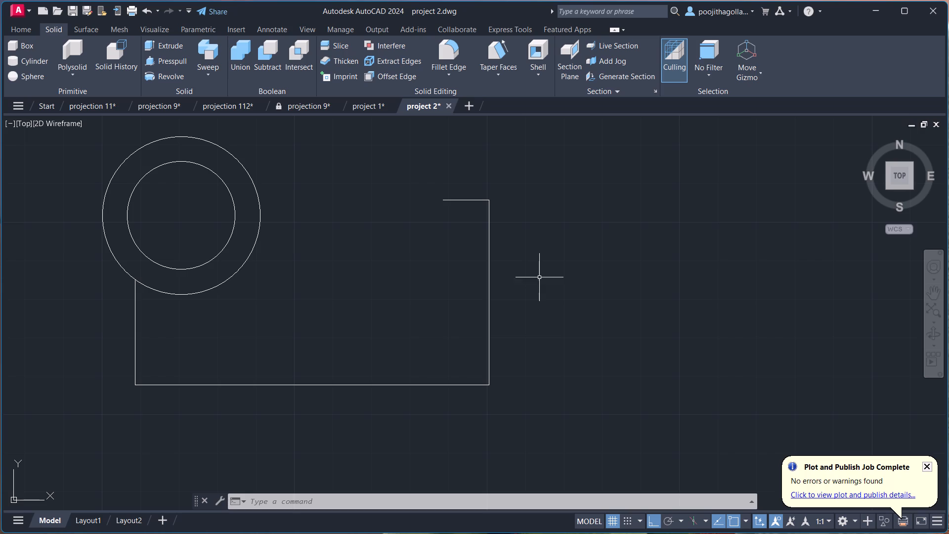
Draw a line 29 units up from the base's lower-right corner, continuing horizontally left to a free end short of the circles.
key("l")
key("Return")
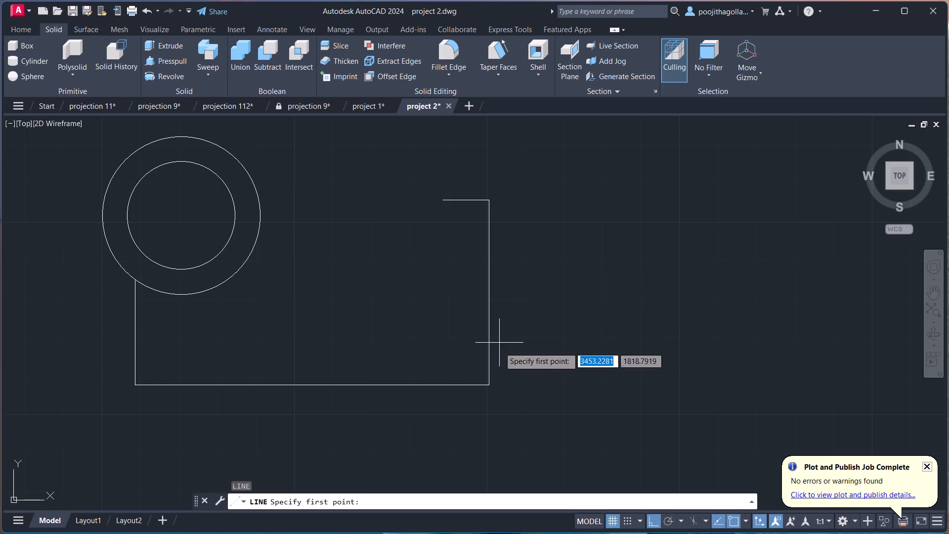
left_click(487, 381)
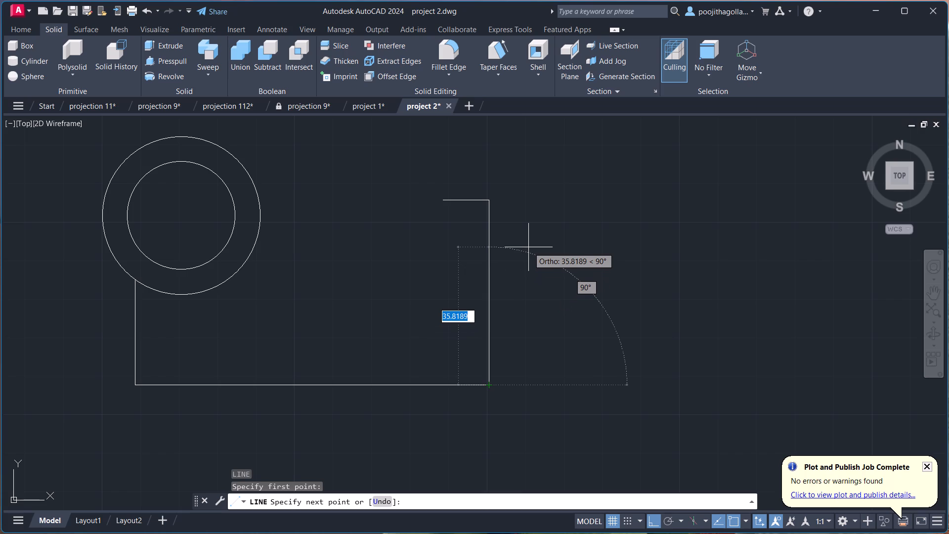
type("29")
key("Return")
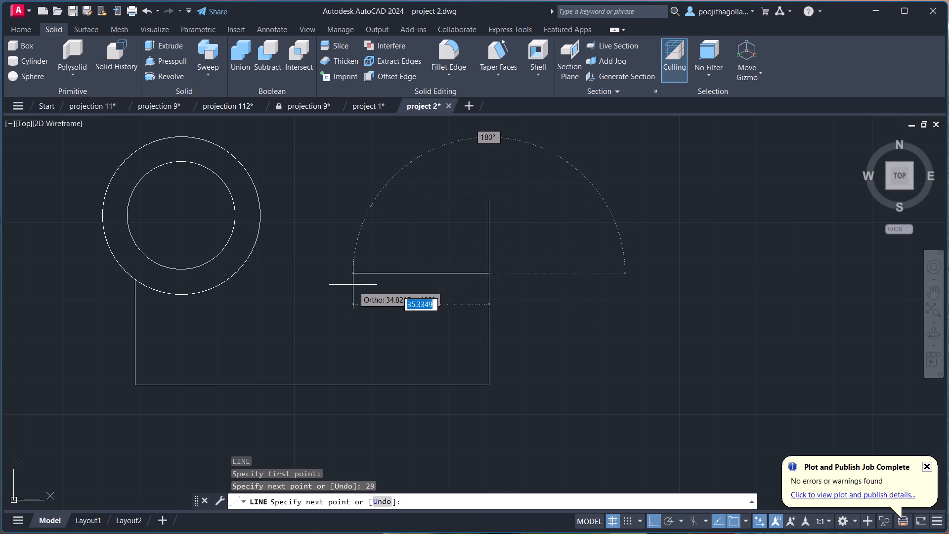
left_click(324, 290)
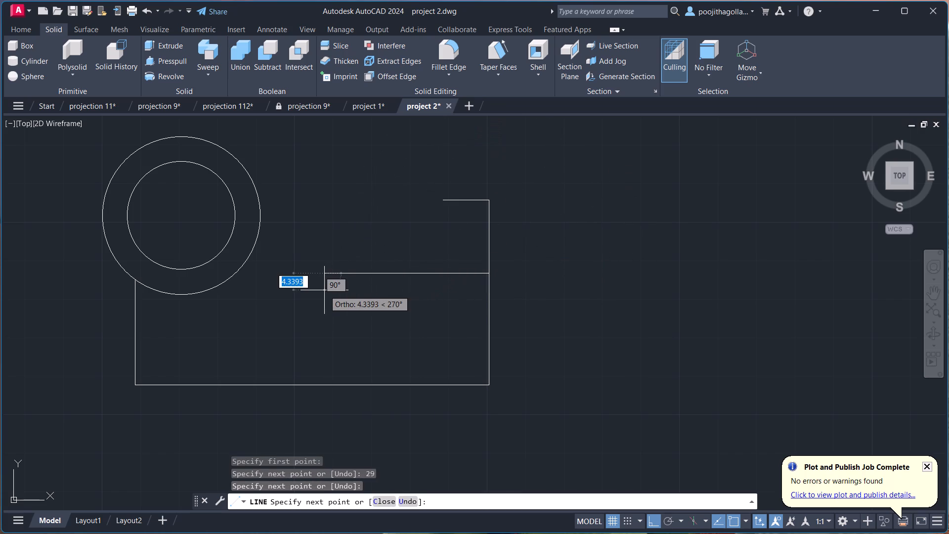
key("Escape")
Draw a sloped line about 28 units long at 240° from the open end of the upright's short top edge.
key("l")
key("Return")
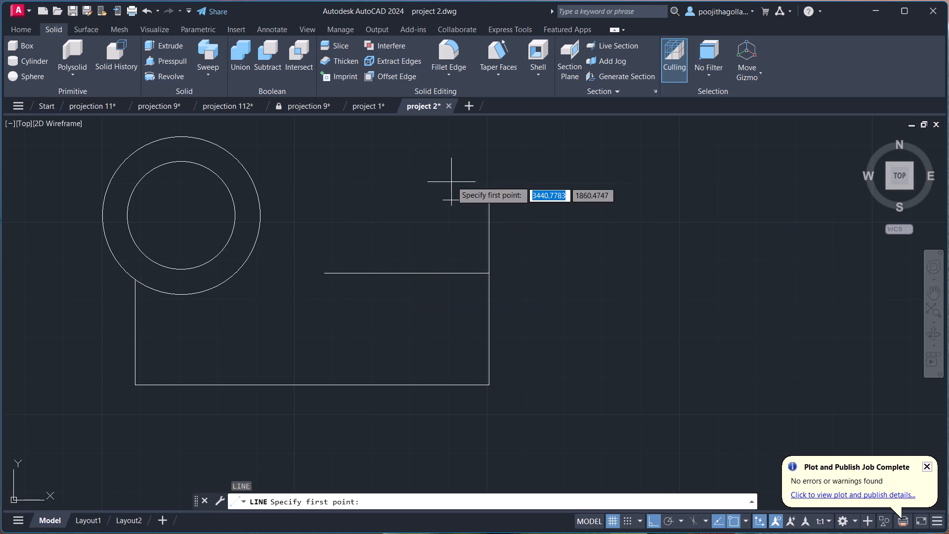
left_click(443, 198)
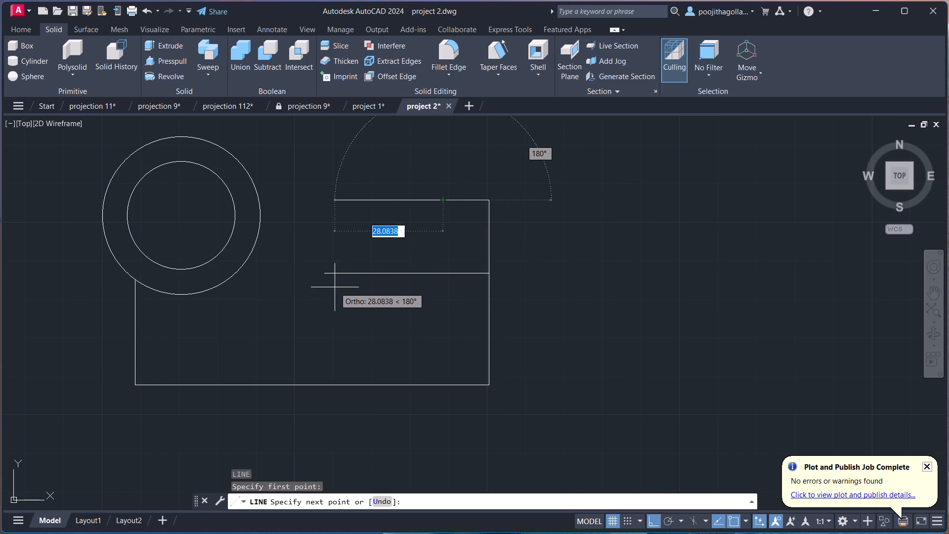
key("Tab")
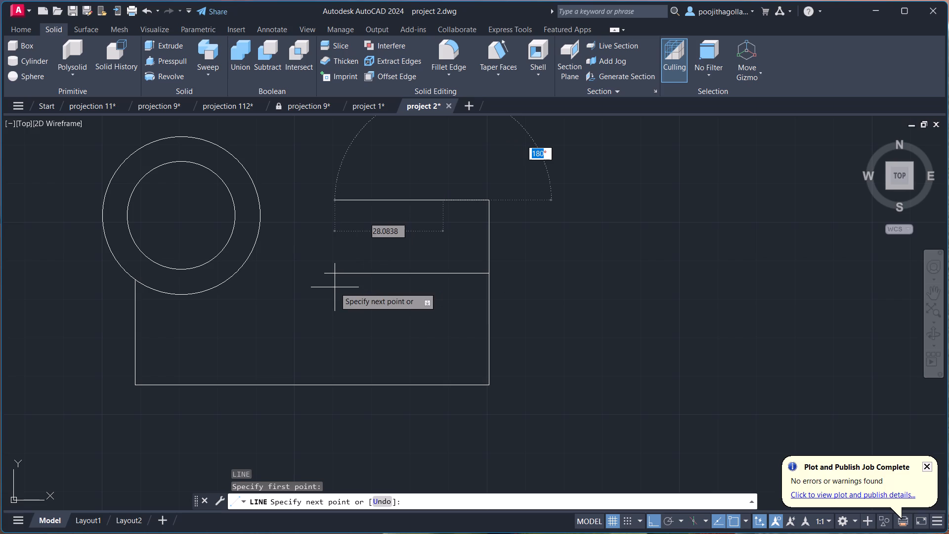
type("240")
key("Return")
key("Escape")
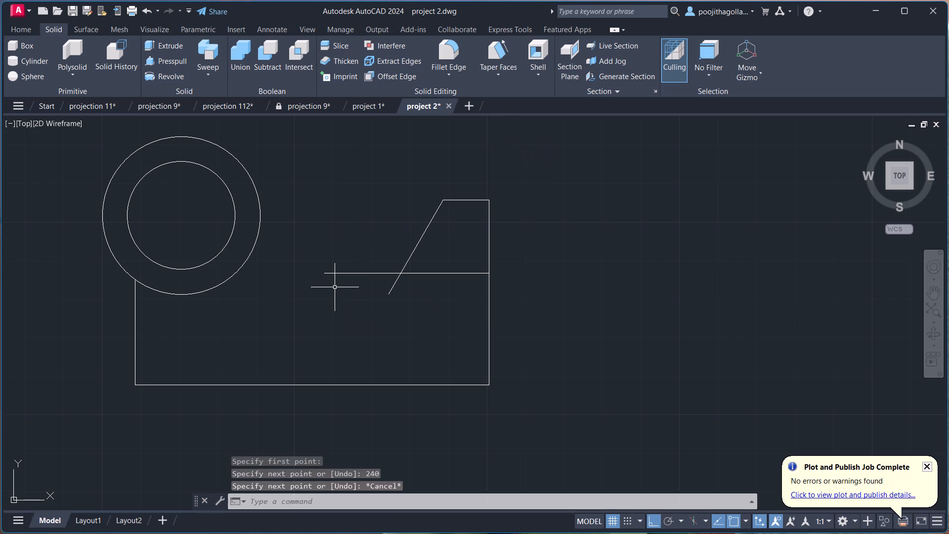
Check the angle between the sloped line and the right vertical edge with an angular dimension, without placing it.
type("da")
left_click(437, 247)
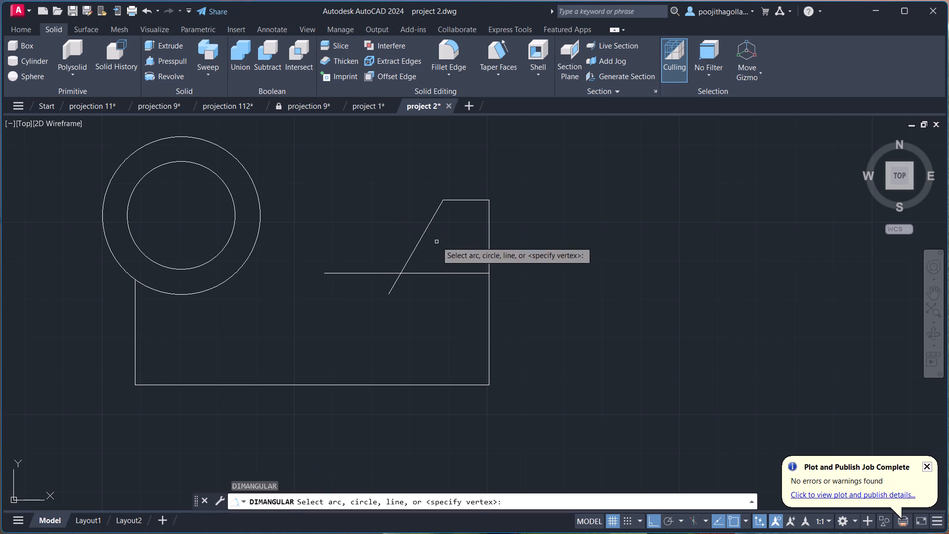
left_click(431, 221)
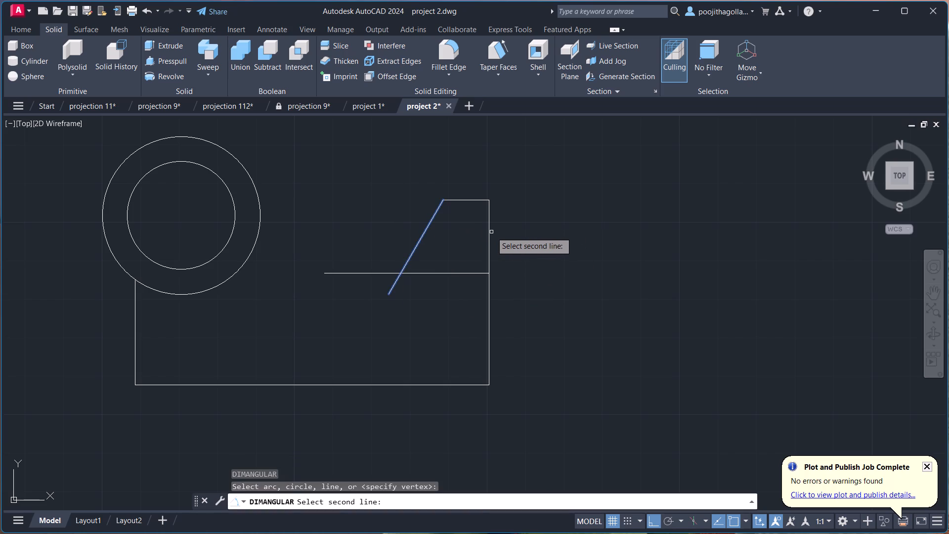
left_click(489, 236)
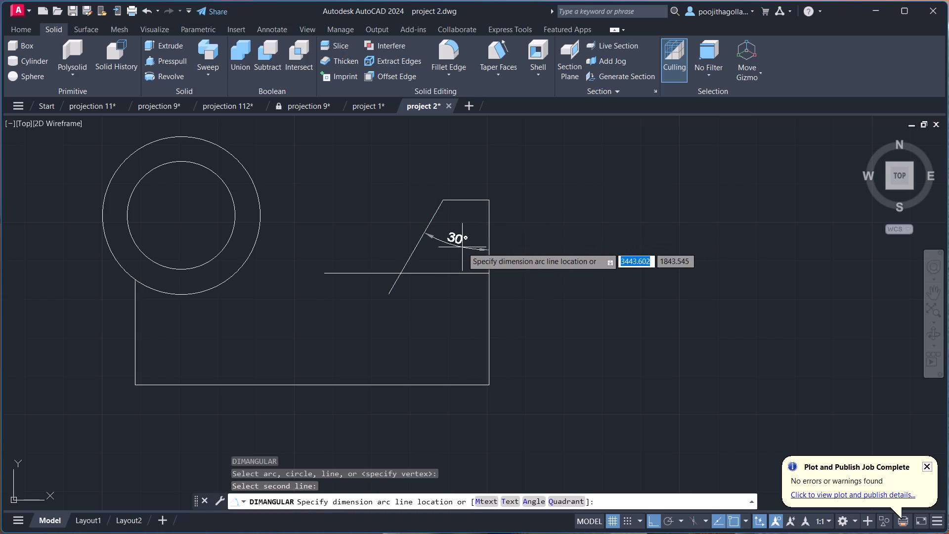
key("Escape")
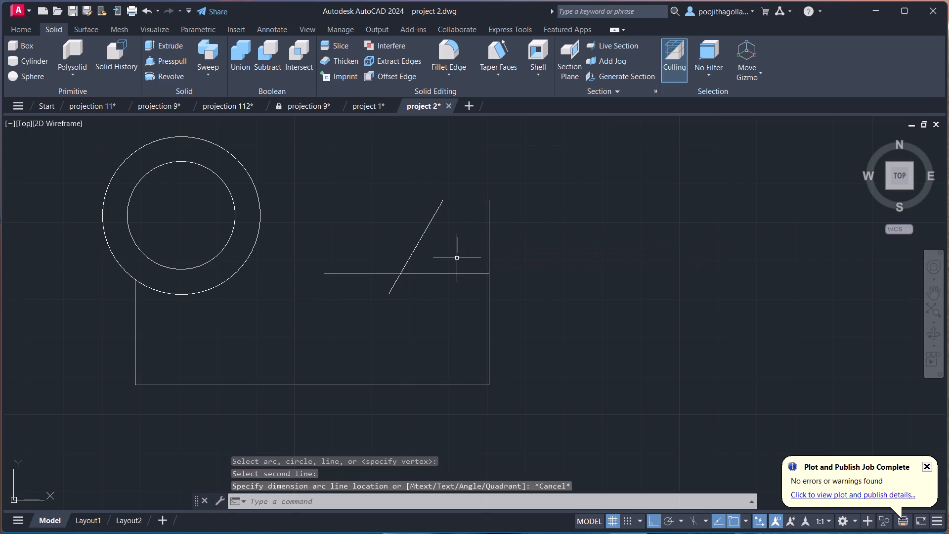
Trim the horizontal line between the slope and the right vertical edge, and the slope's overhang below the horizontal line.
type("tr")
key("Return")
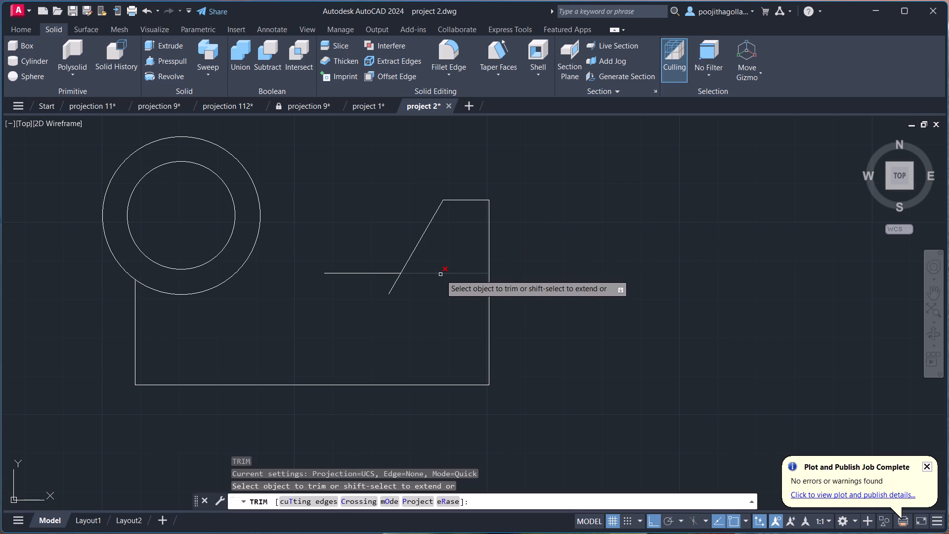
left_click(440, 274)
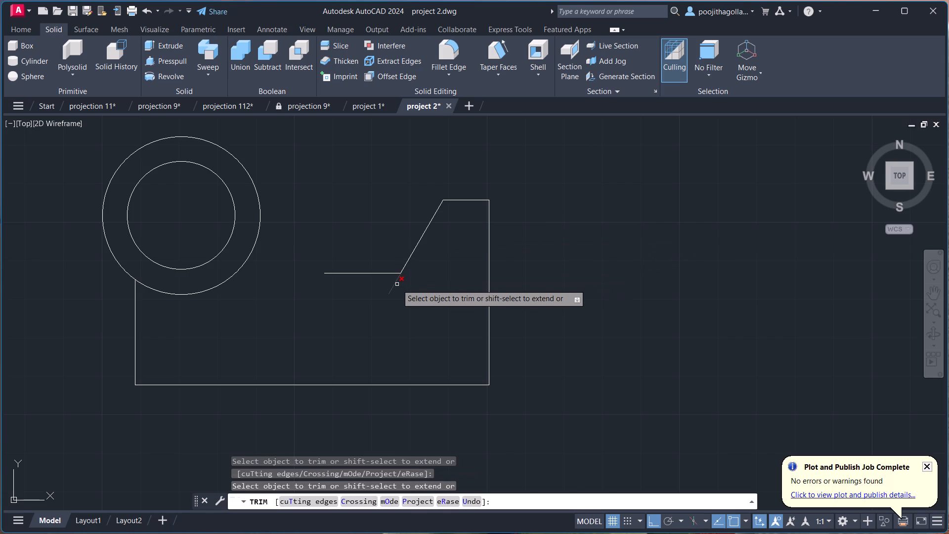
left_click(397, 284)
key("Escape")
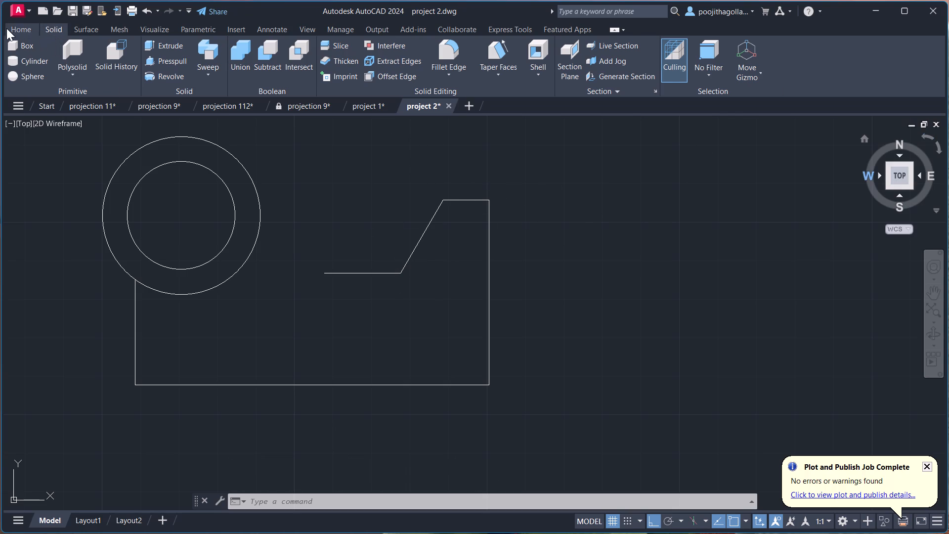
Fillet the corner between the inner horizontal edge and the sloped edge with radius 6.
left_click(31, 29)
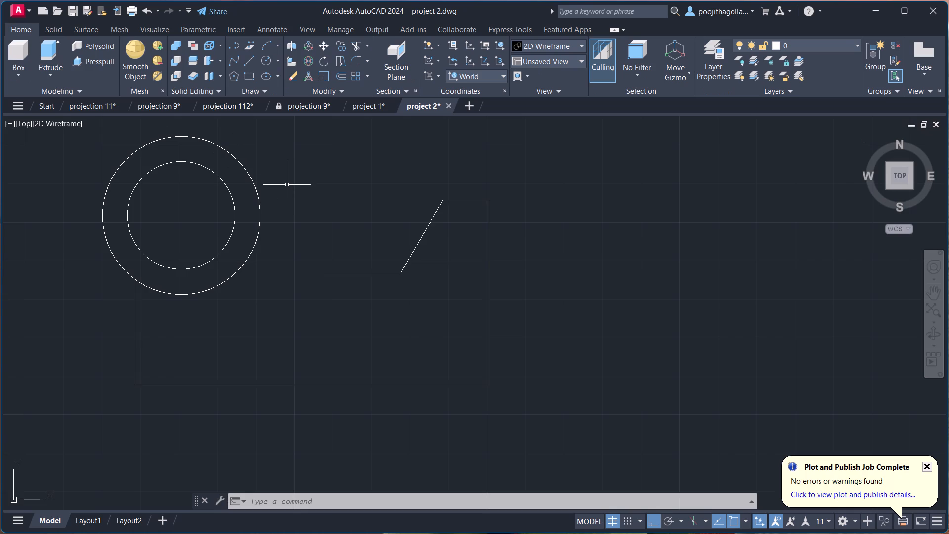
key("f")
key("Return")
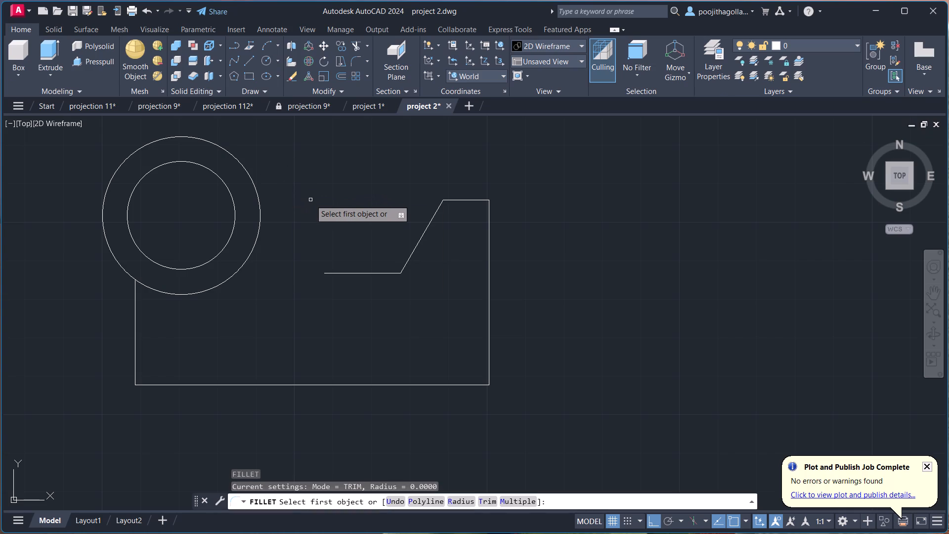
key("r")
key("Return")
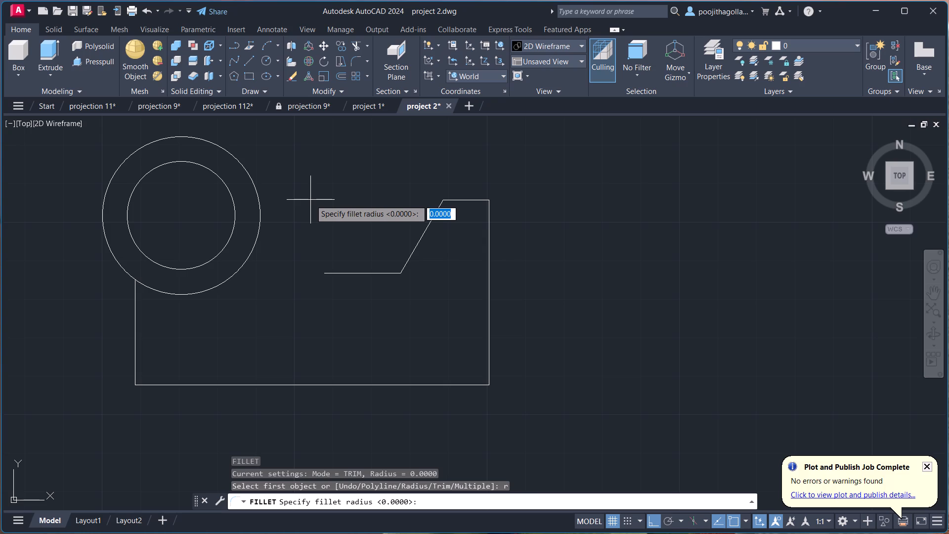
key("6")
key("Return")
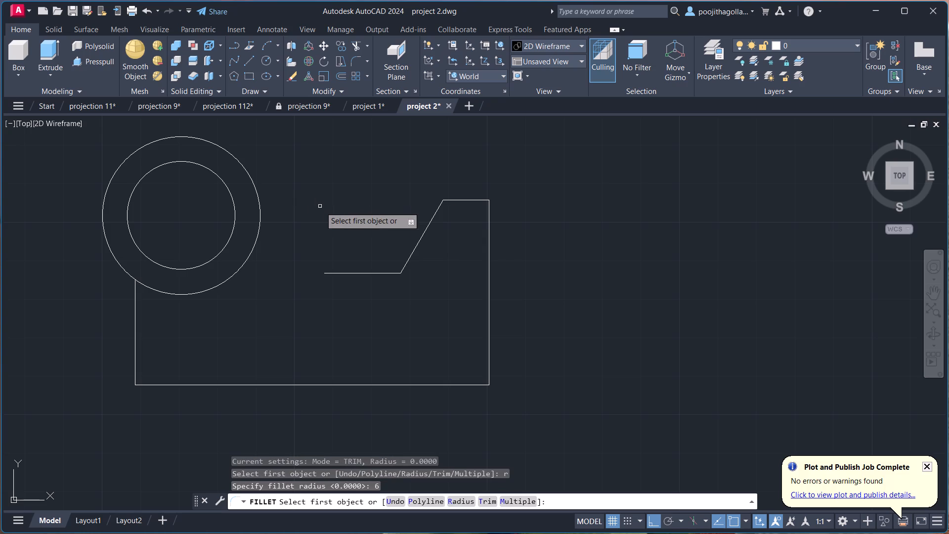
left_click(369, 274)
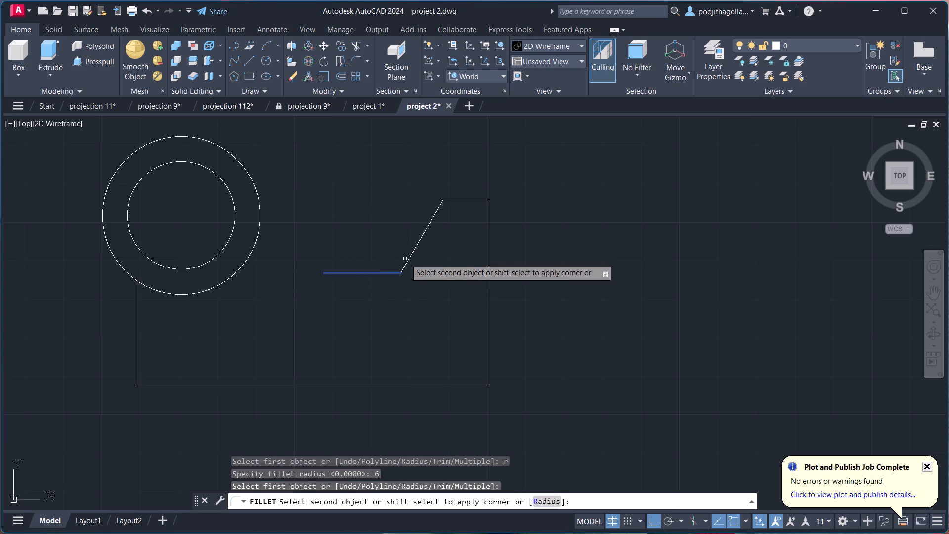
left_click(412, 255)
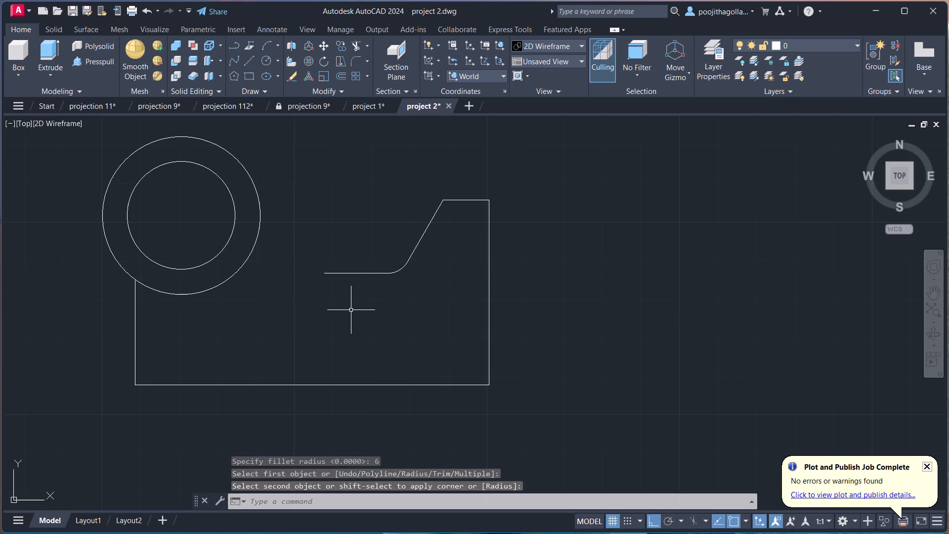
key("Escape")
Draw a horizontal line about 28 units long from the open end of the inner horizontal edge, leftward past the outer circle.
key("l")
key("Return")
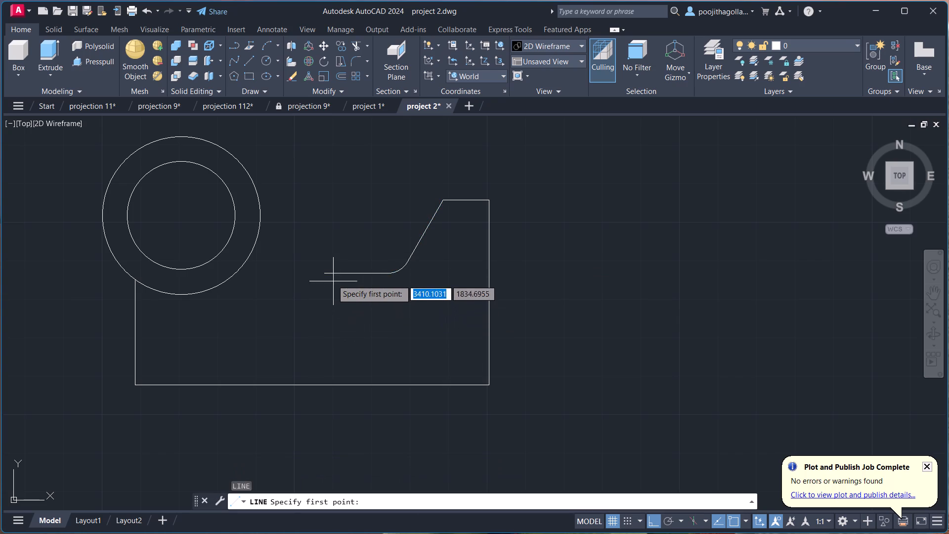
left_click(323, 273)
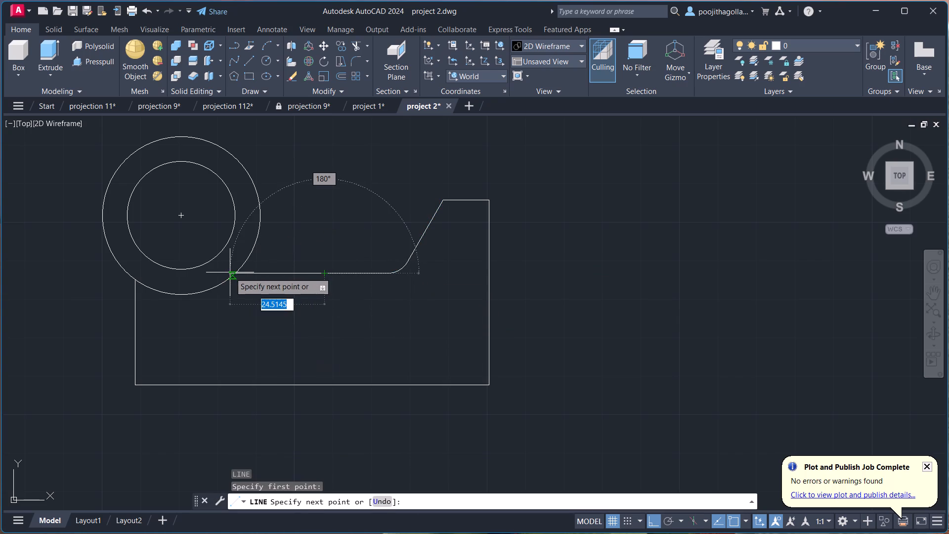
left_click(223, 274)
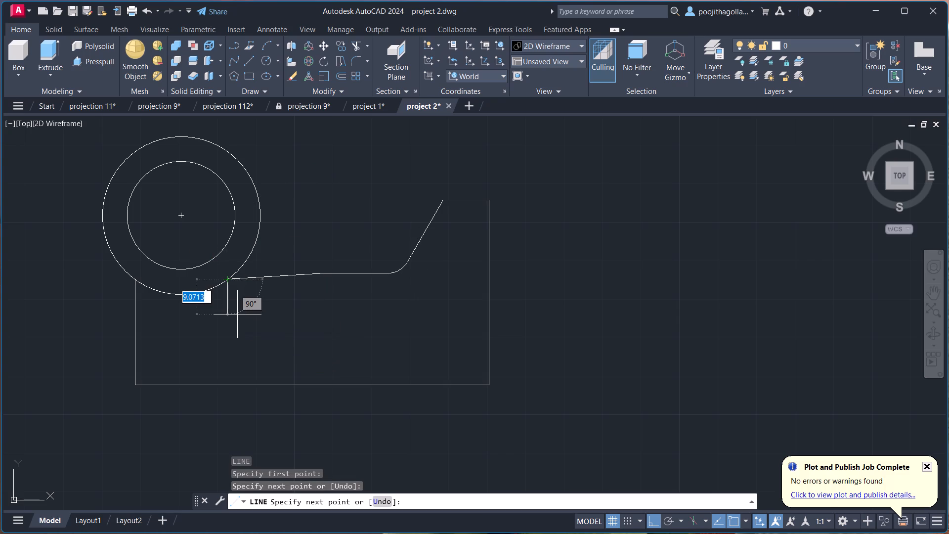
key("ctrl+z")
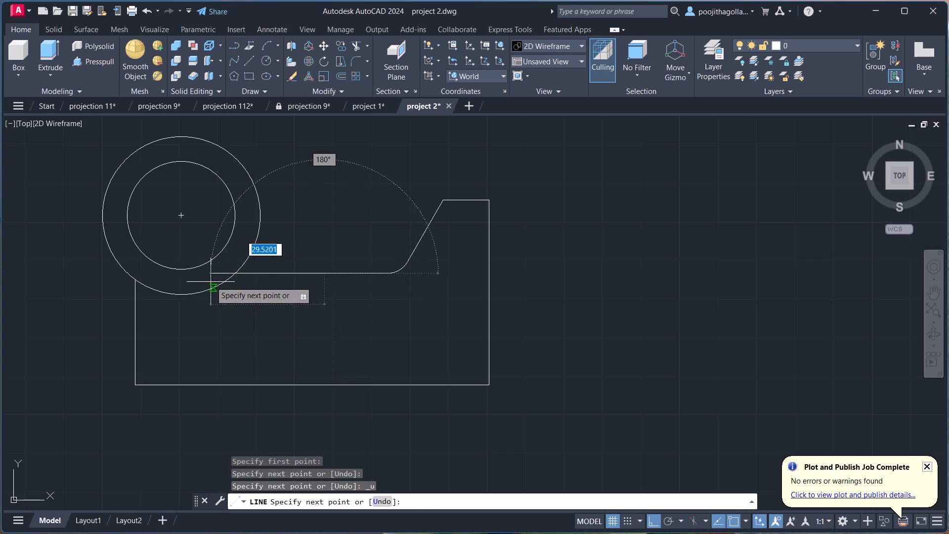
scroll(216, 273, "up", 3)
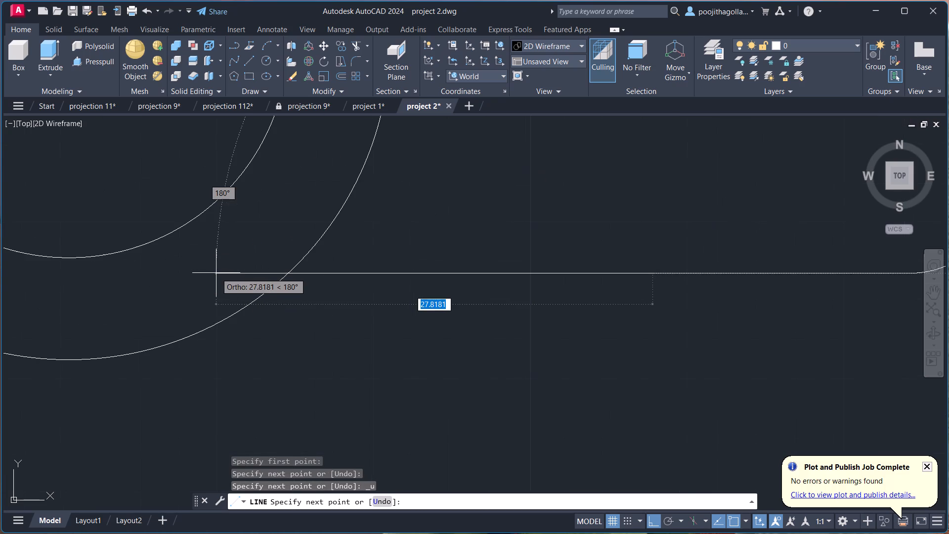
left_click(207, 273)
key("Escape")
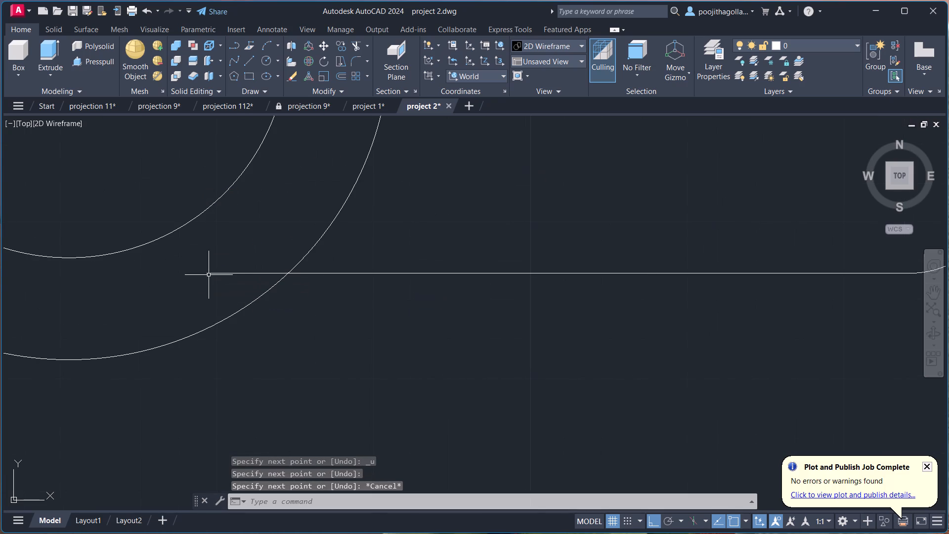
Trim the part of the horizontal line that overhangs inside the outer circle.
key("t")
key("r")
key("Return")
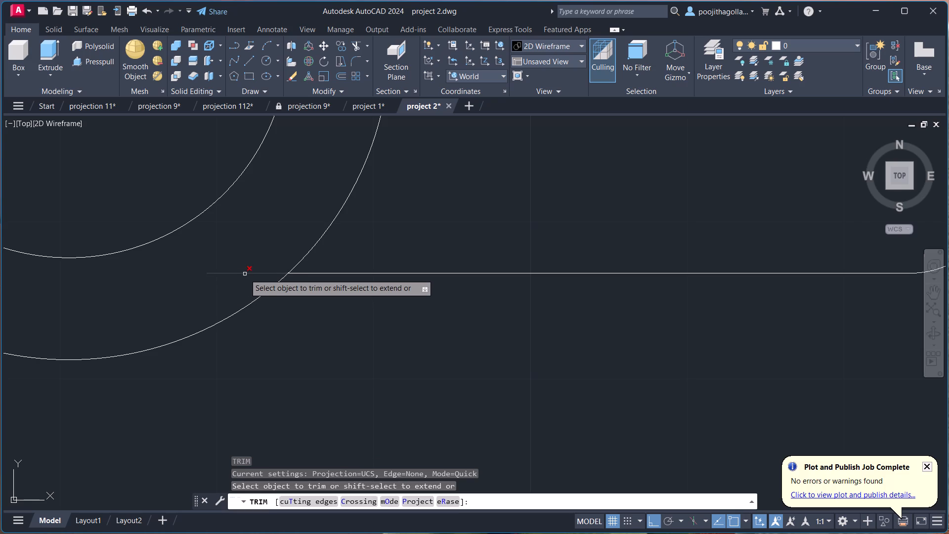
left_click(245, 274)
scroll(245, 274, "down", 3)
key("Escape")
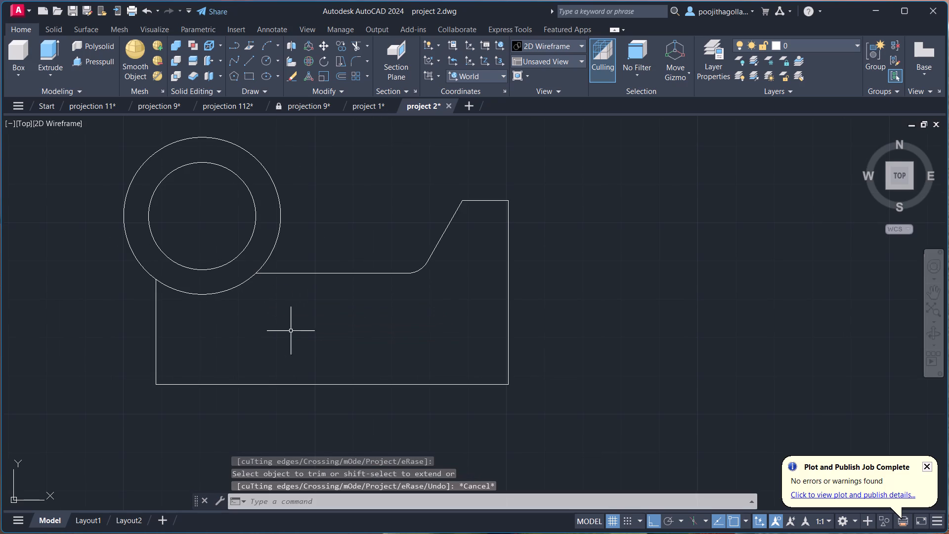
Fillet the corner between the outer circle and the inner horizontal edge with radius 6.
middle_click_drag(296, 333, 296, 341)
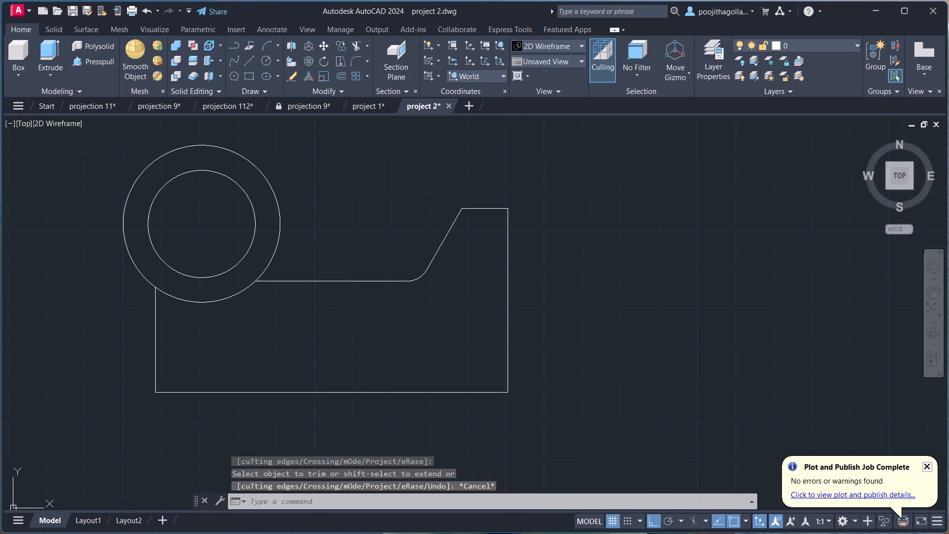
scroll(296, 341, "up", 2)
middle_click_drag(295, 338, 305, 378)
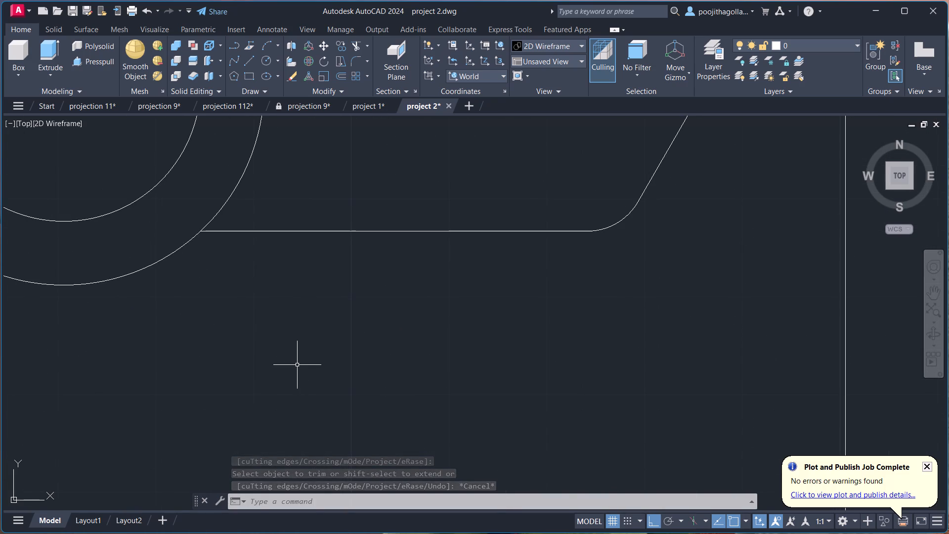
key("f")
key("Return")
key("r")
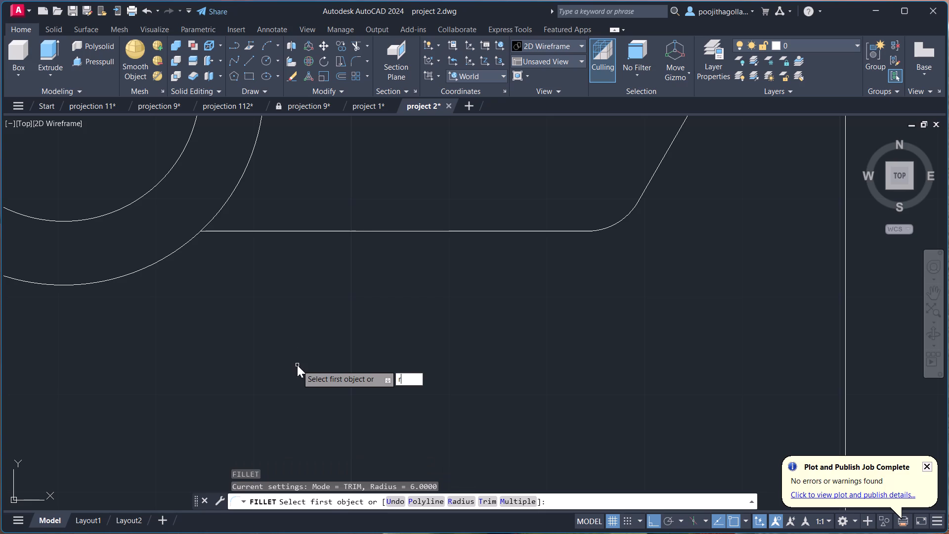
key("Return")
key("6")
key("Return")
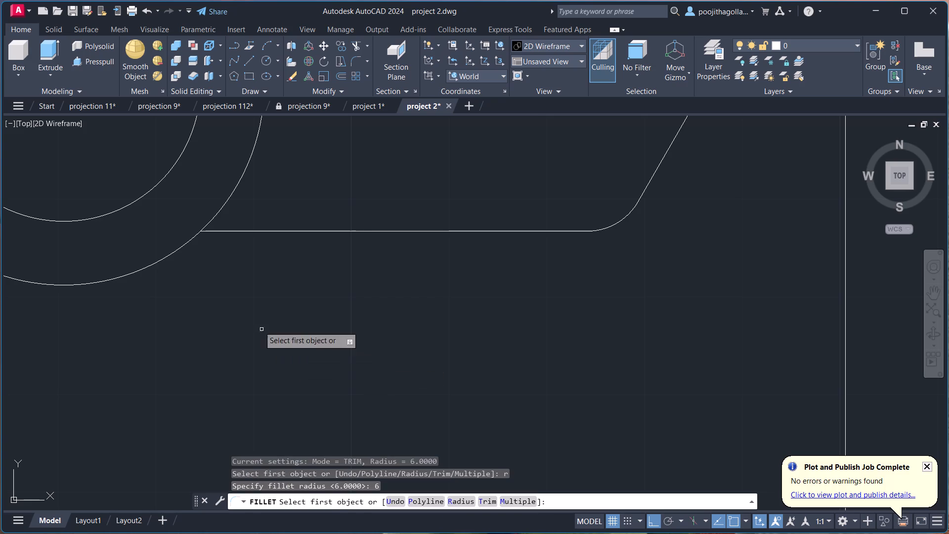
left_click(228, 199)
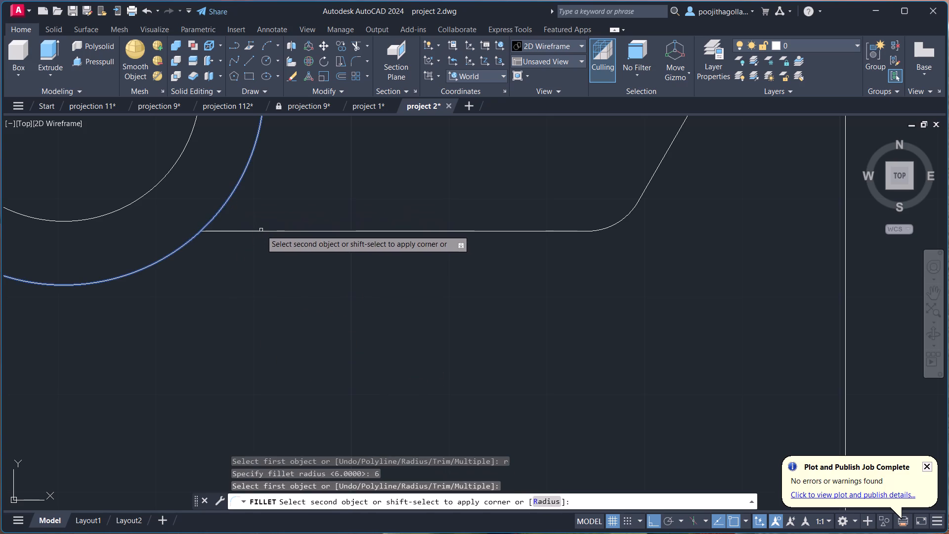
left_click(264, 231)
scroll(270, 267, "down", 2)
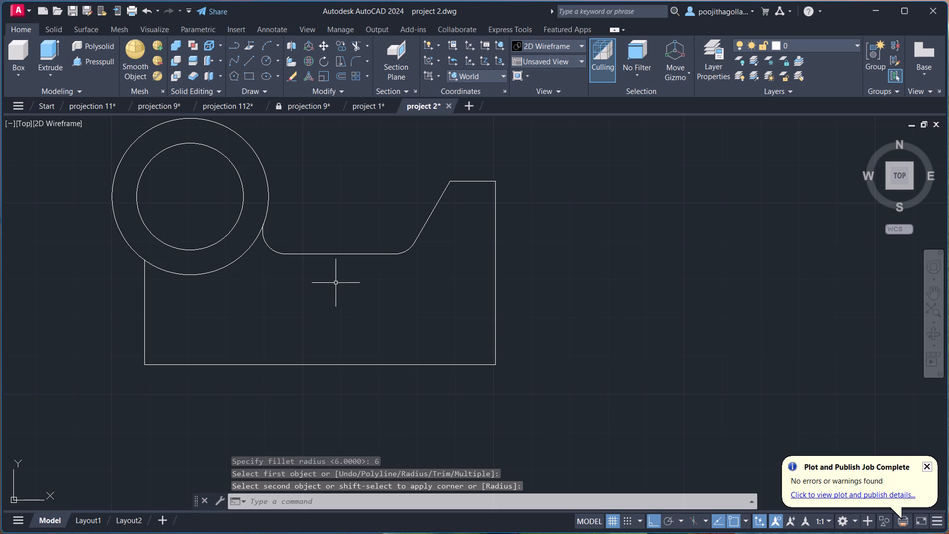
key("Escape")
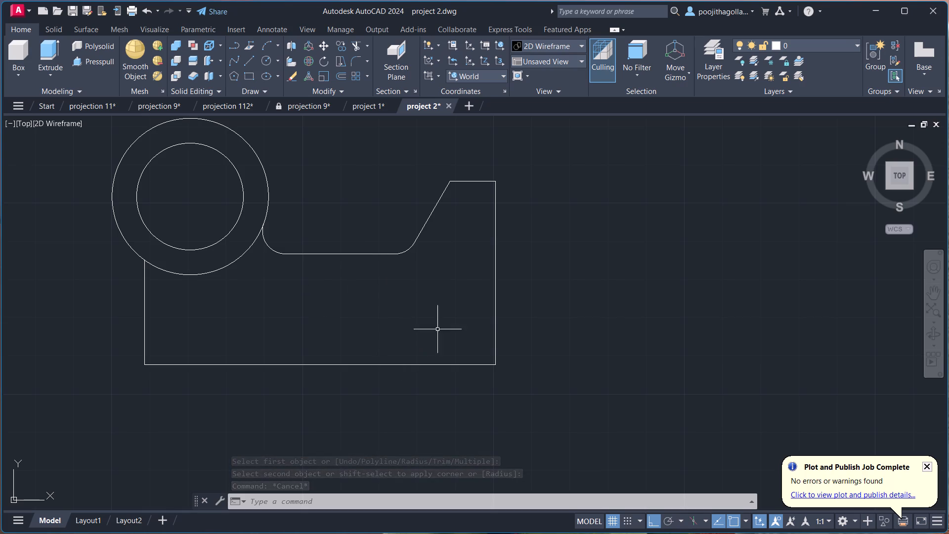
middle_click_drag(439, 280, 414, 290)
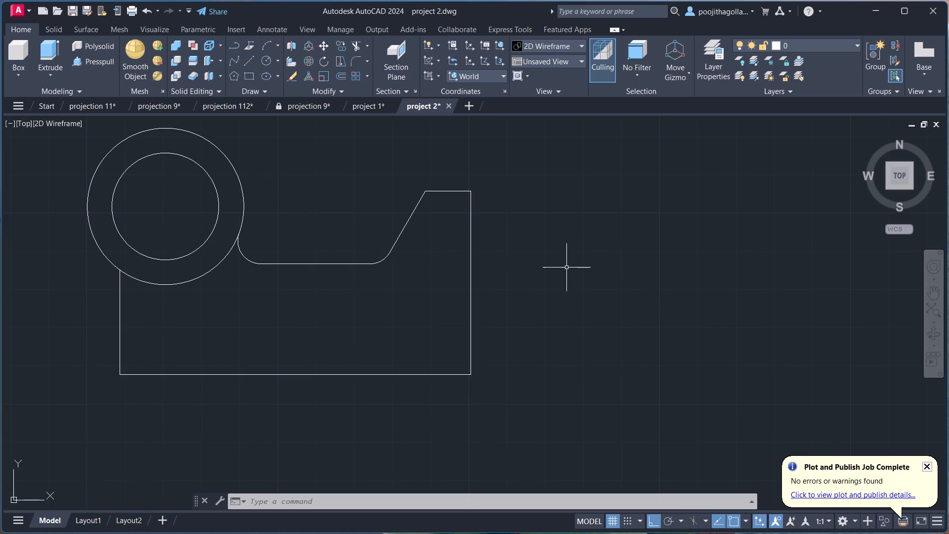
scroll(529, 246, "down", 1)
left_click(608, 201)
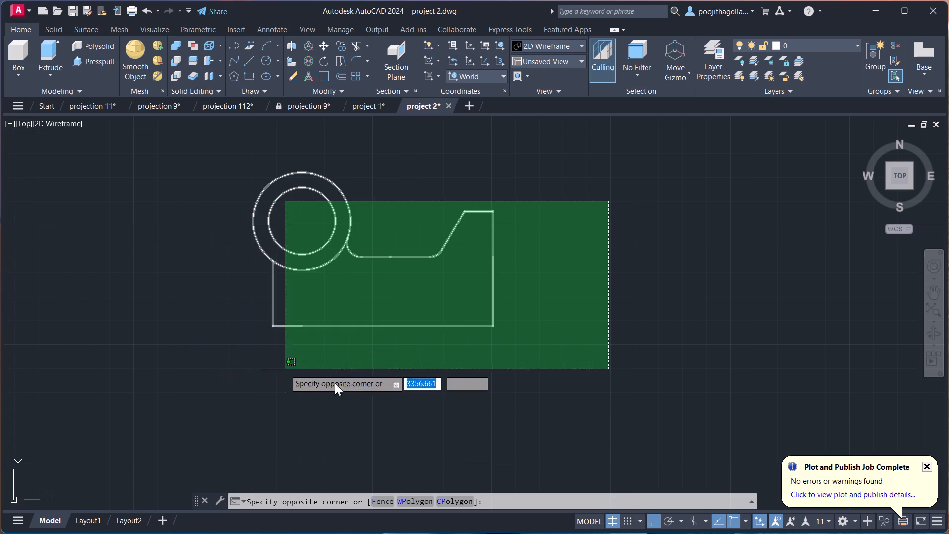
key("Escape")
Start drawing a line at the concentric circles.
middle_click_drag(323, 297, 413, 356)
key("l")
key("Return")
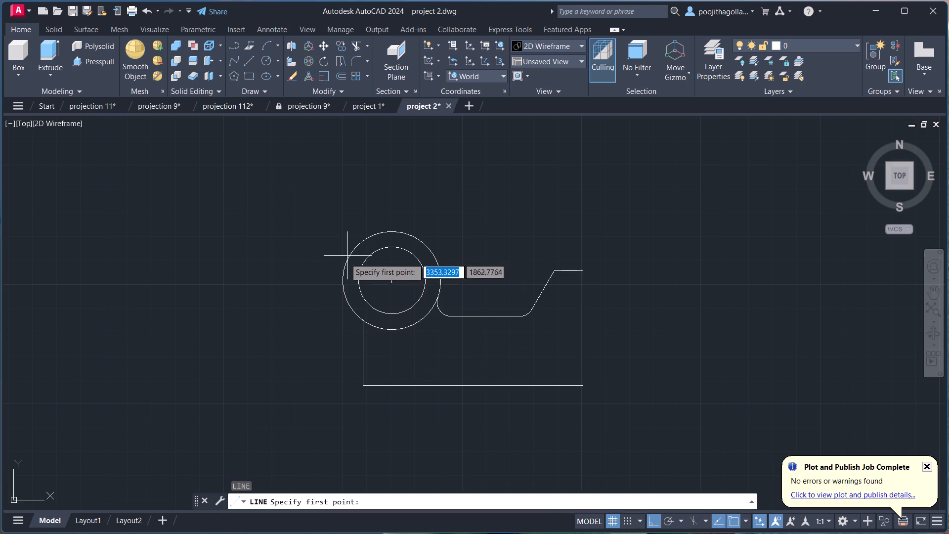
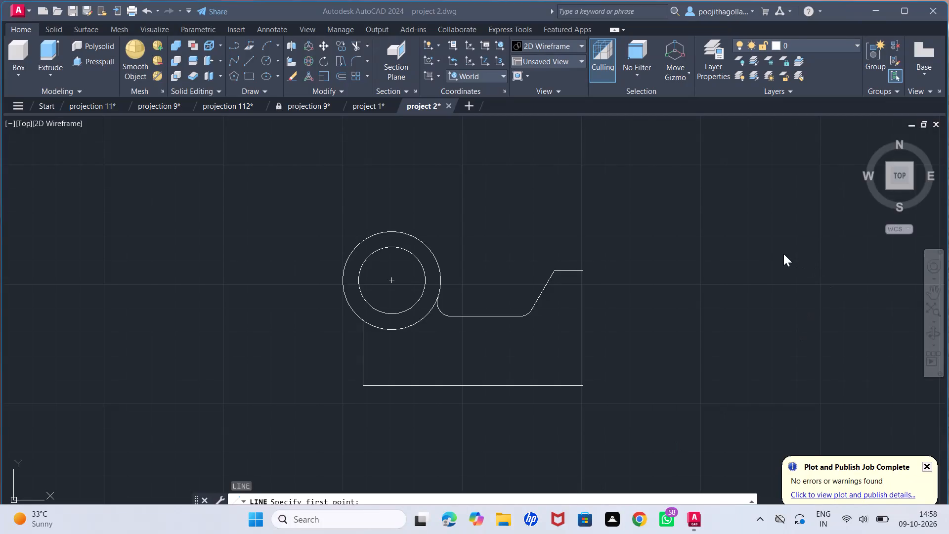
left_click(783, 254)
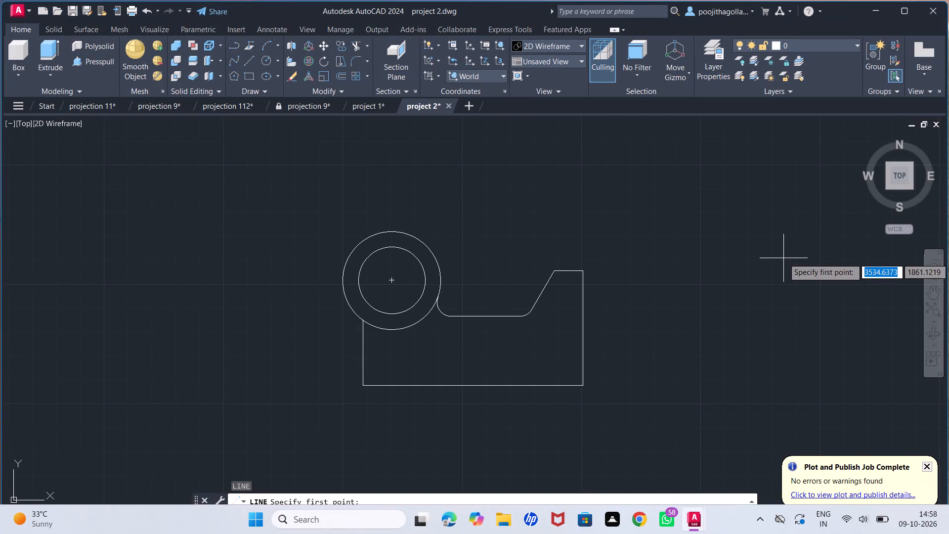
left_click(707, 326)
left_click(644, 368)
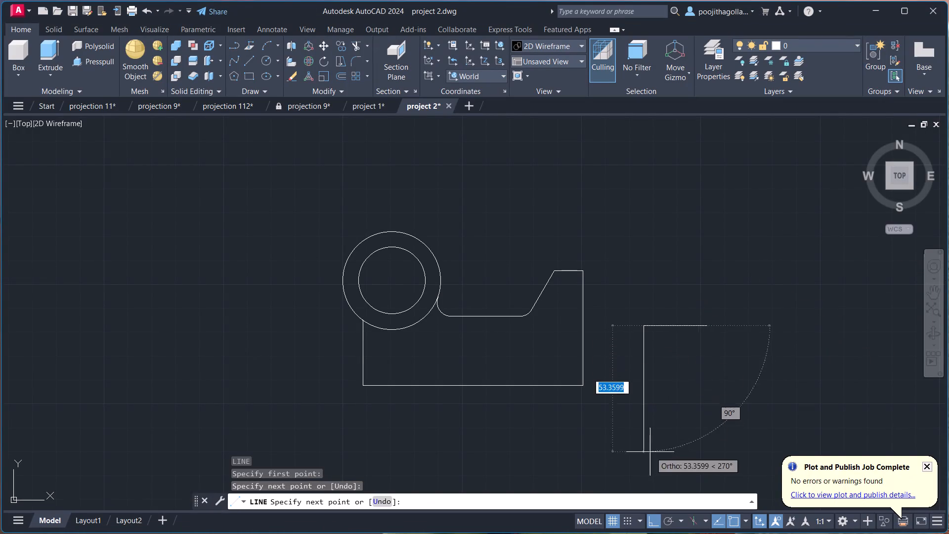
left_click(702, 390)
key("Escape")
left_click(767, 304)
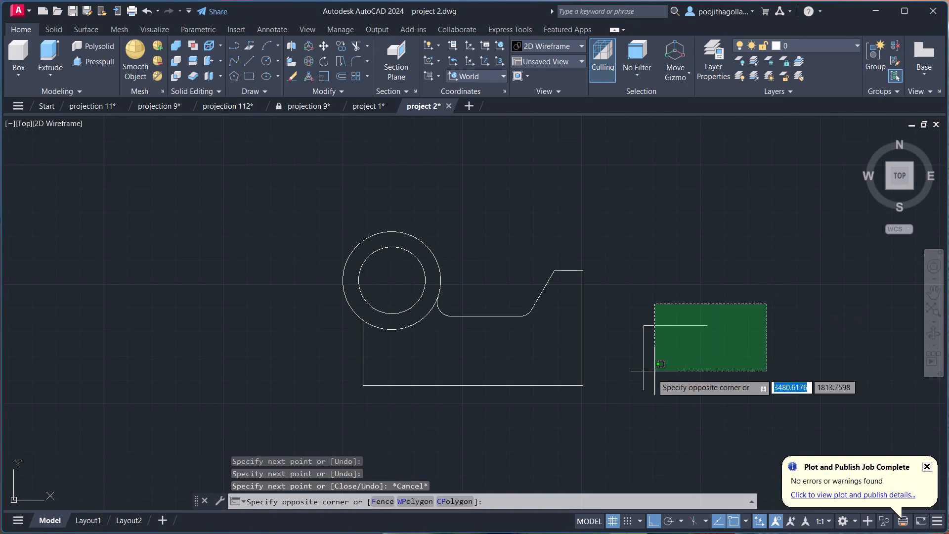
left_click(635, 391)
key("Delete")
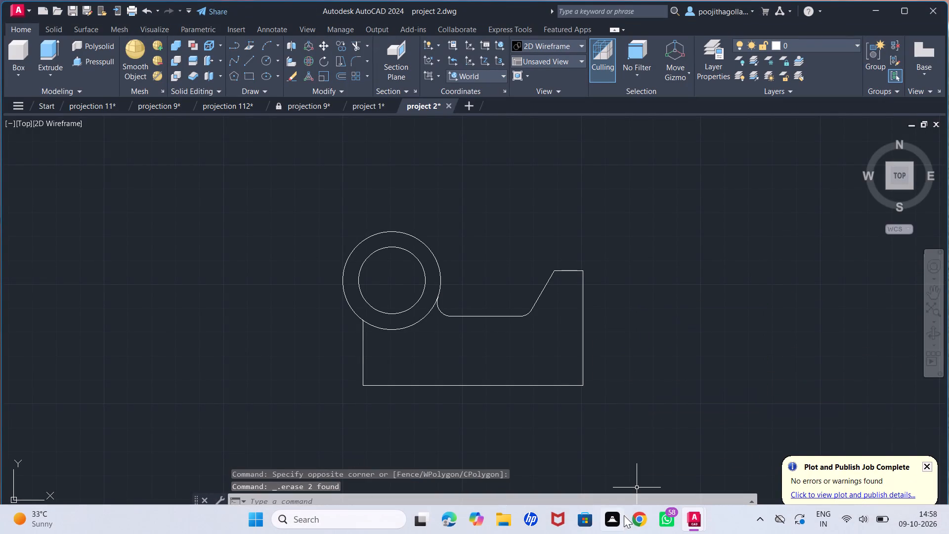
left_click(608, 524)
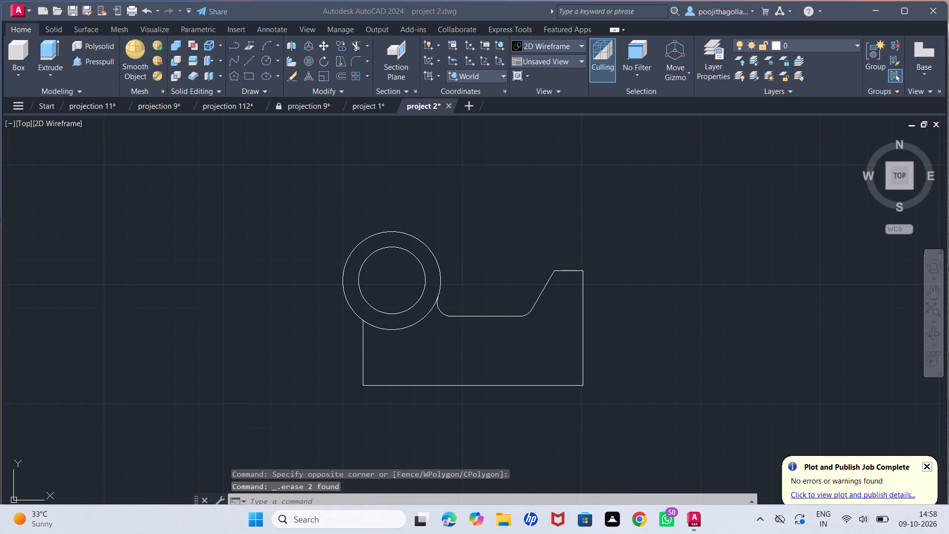
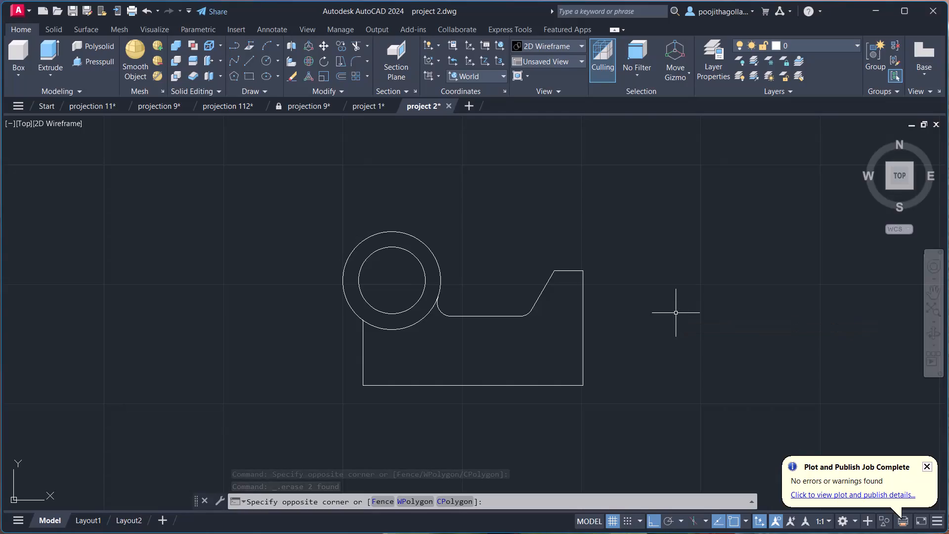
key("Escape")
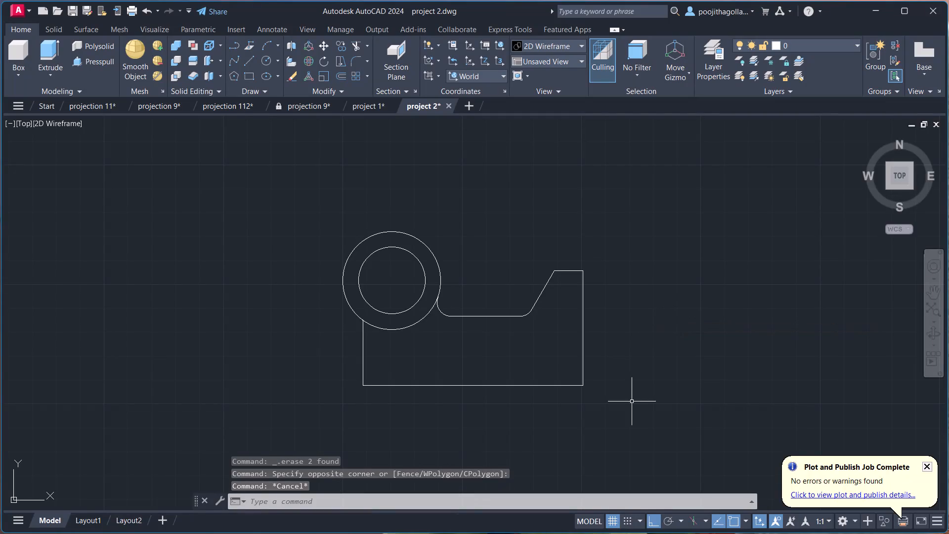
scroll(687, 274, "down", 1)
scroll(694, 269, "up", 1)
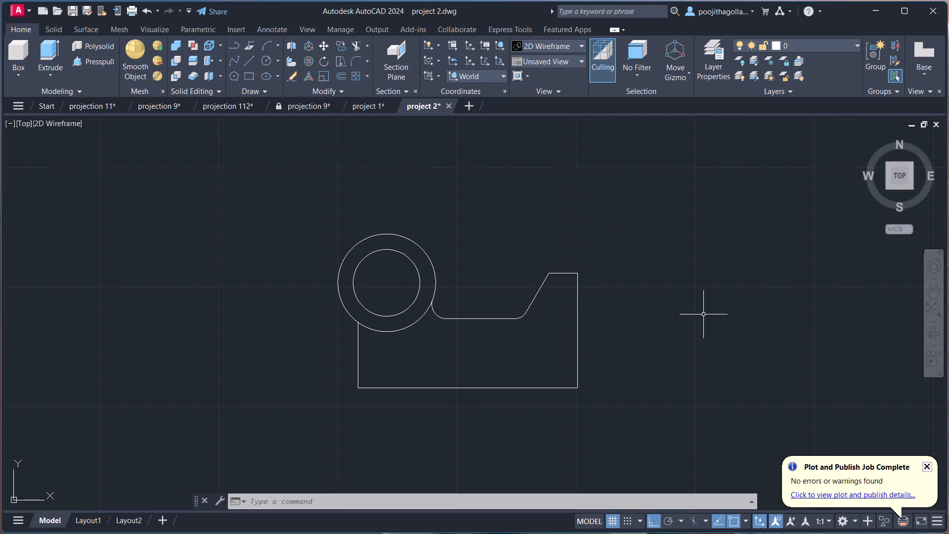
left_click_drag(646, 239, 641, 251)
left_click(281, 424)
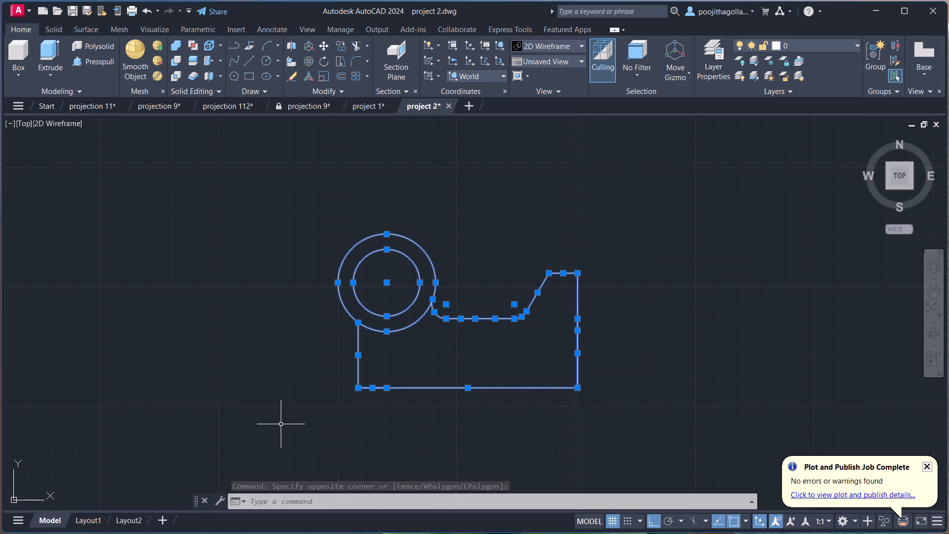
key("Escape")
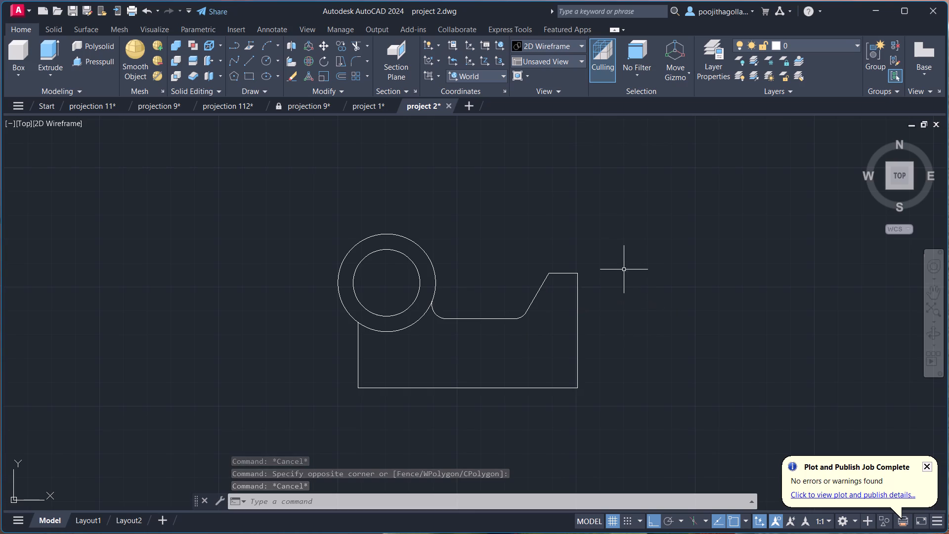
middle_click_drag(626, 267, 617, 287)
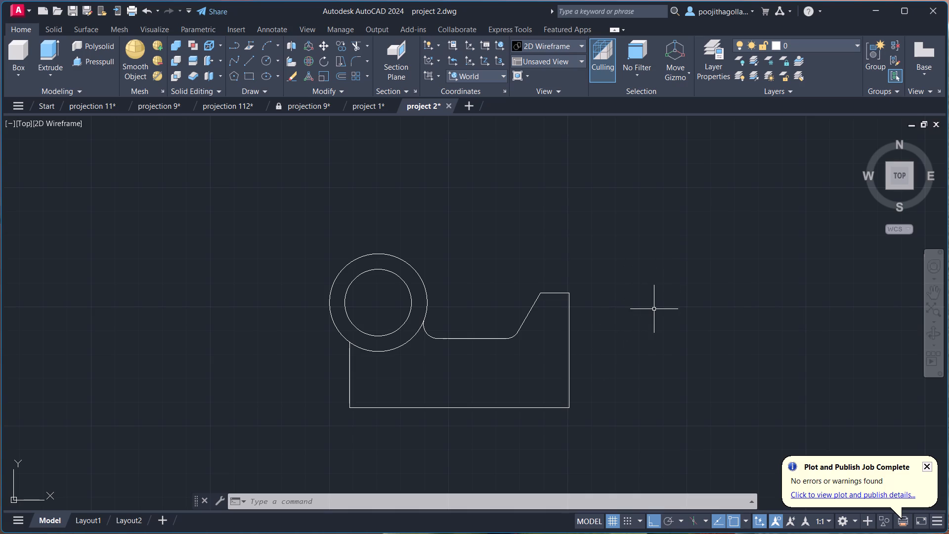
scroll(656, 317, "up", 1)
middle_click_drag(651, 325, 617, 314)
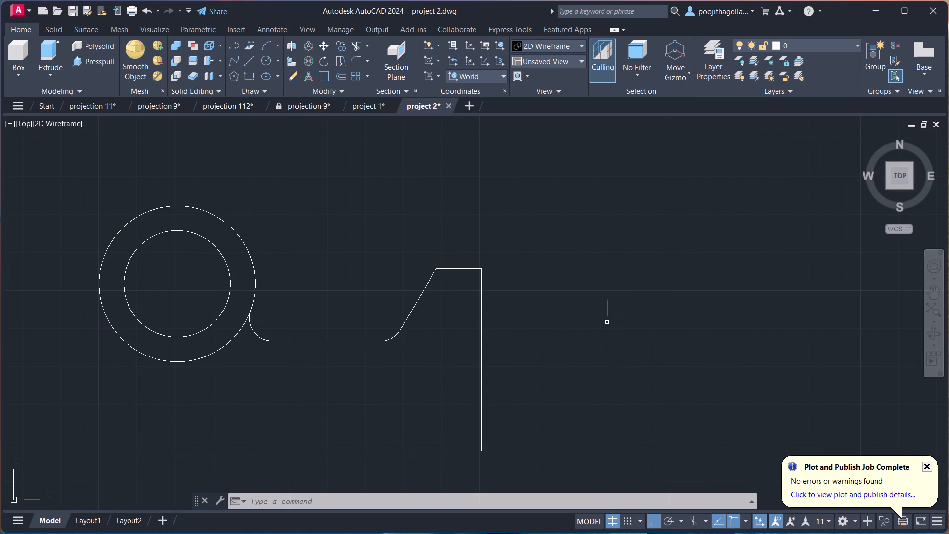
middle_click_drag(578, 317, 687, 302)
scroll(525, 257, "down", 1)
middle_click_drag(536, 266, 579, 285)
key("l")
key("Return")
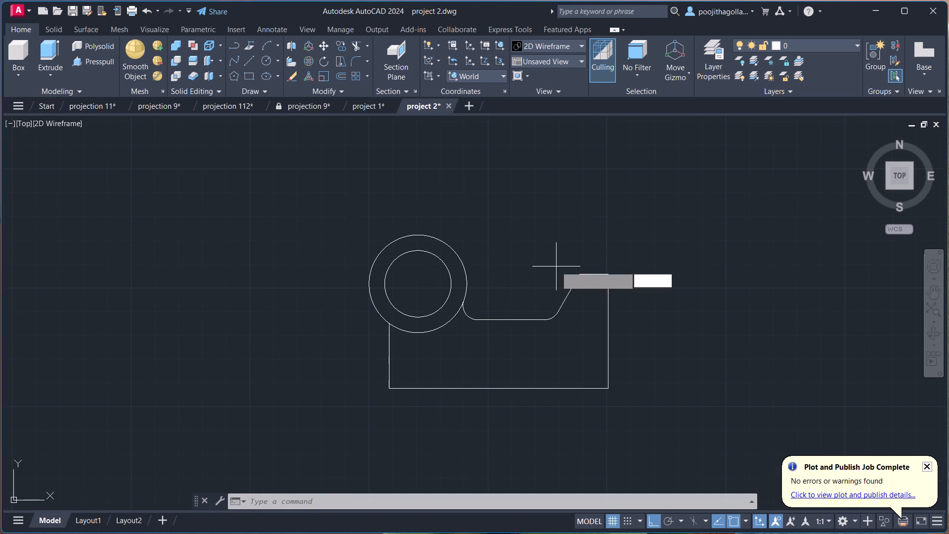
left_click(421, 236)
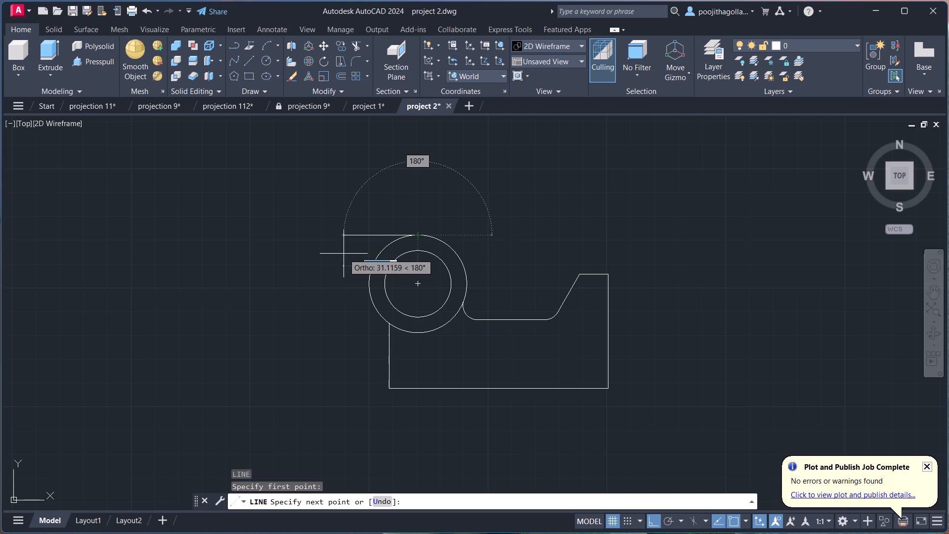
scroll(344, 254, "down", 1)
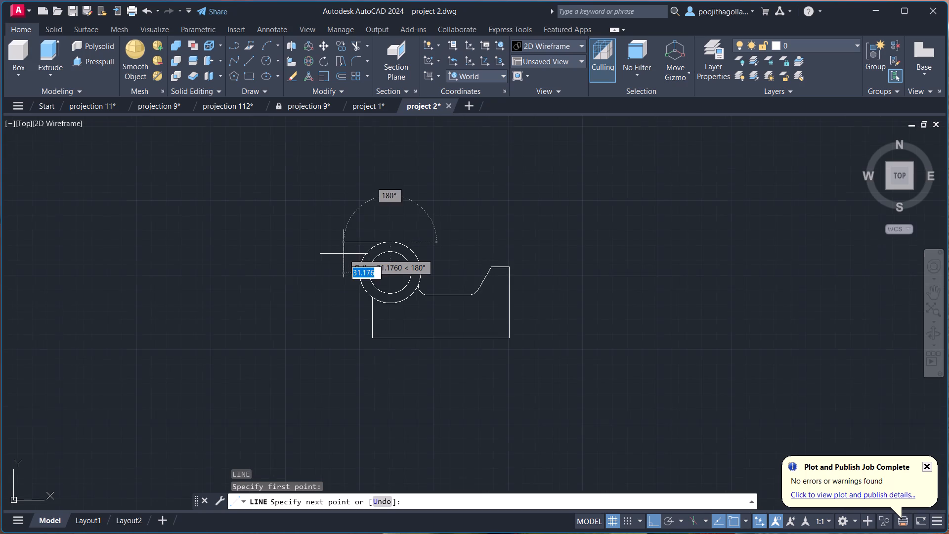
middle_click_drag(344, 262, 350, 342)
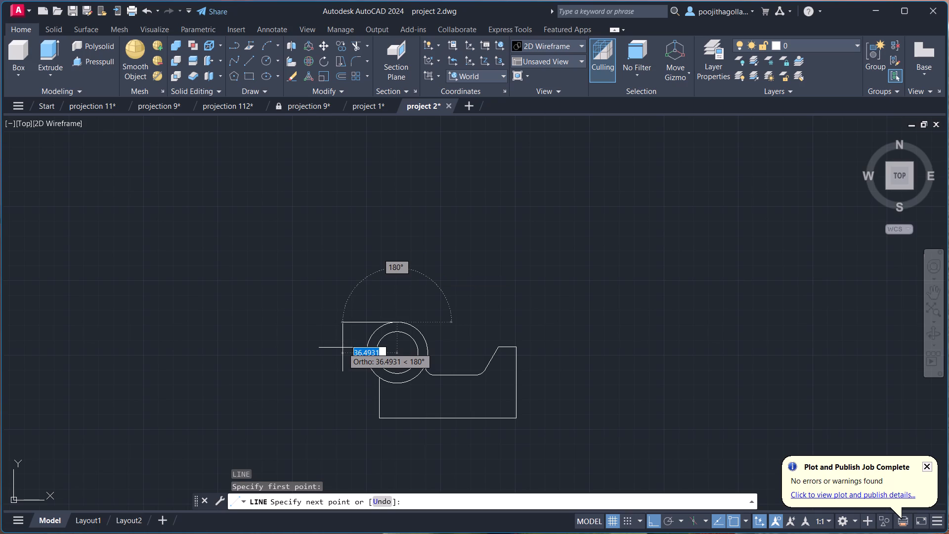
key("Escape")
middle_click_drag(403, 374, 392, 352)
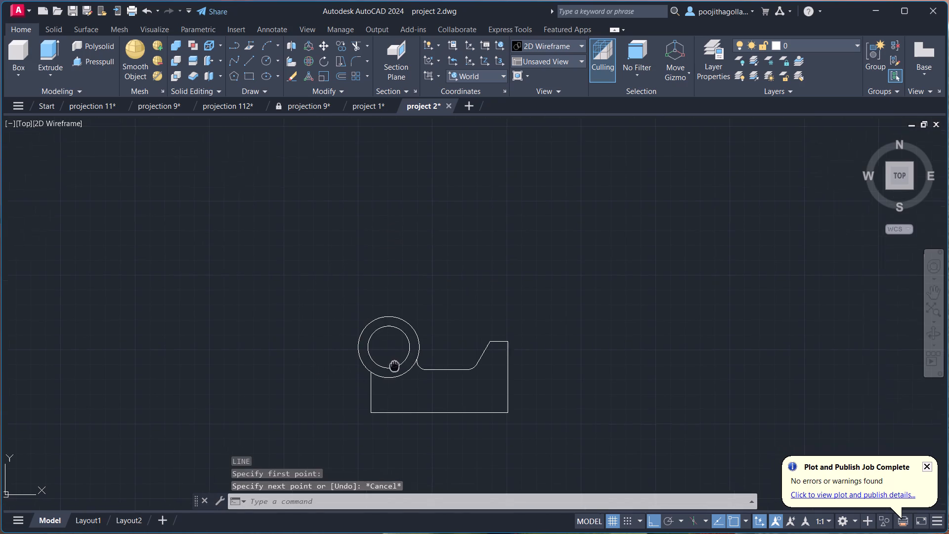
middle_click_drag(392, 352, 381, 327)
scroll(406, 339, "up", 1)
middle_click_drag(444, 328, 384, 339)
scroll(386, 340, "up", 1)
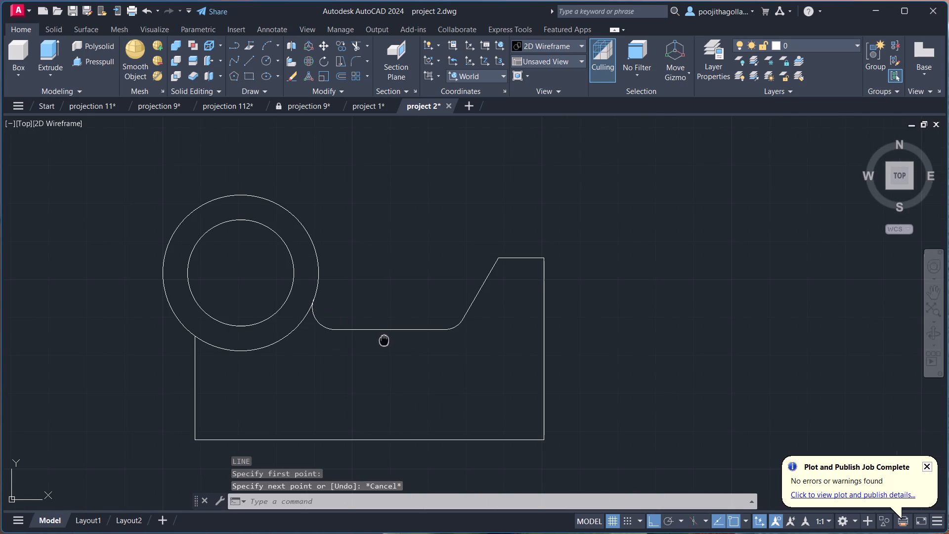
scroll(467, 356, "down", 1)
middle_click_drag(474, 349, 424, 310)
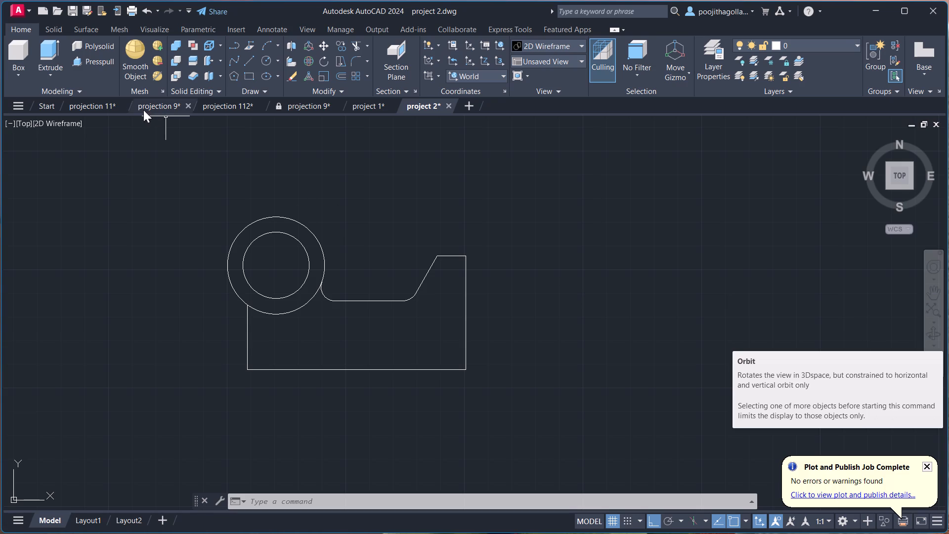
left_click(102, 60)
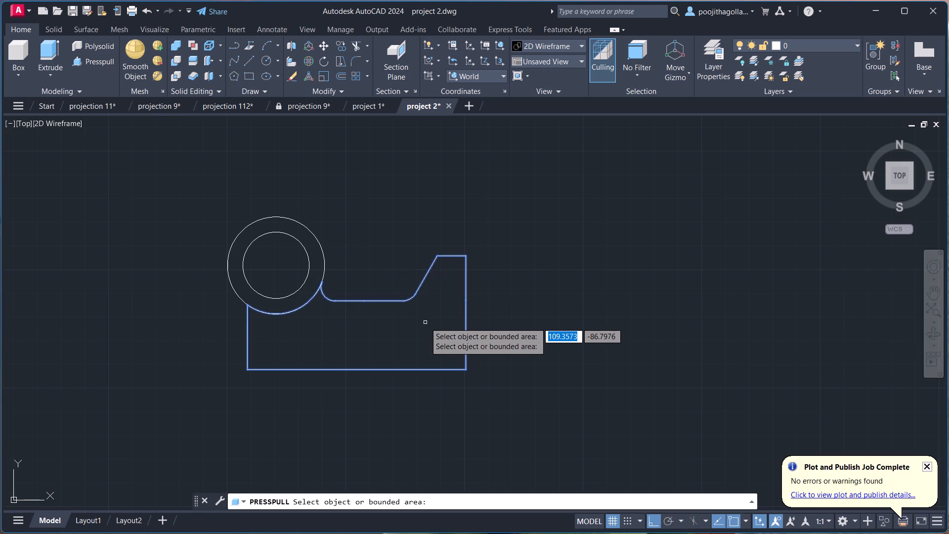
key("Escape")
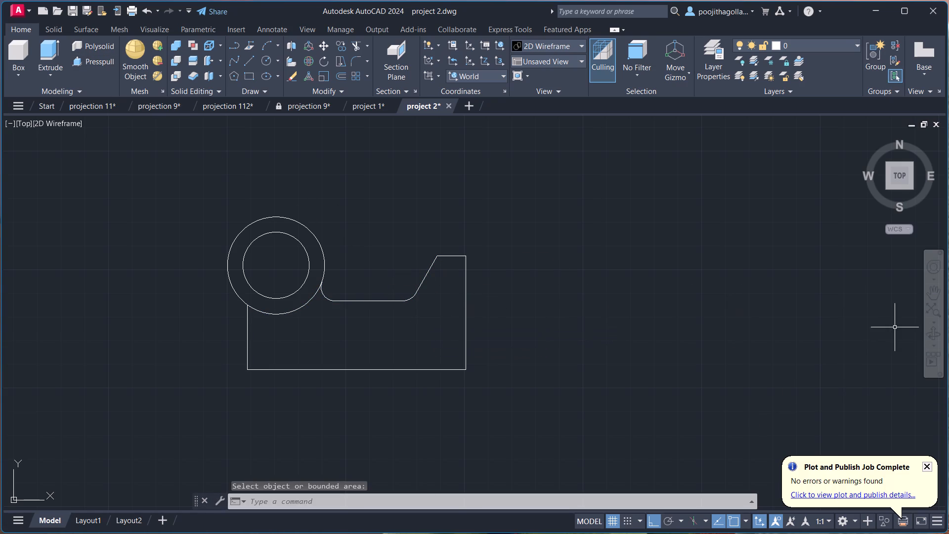
Orbit around the finished profile to examine it from tilted 3D angles.
left_click(937, 330)
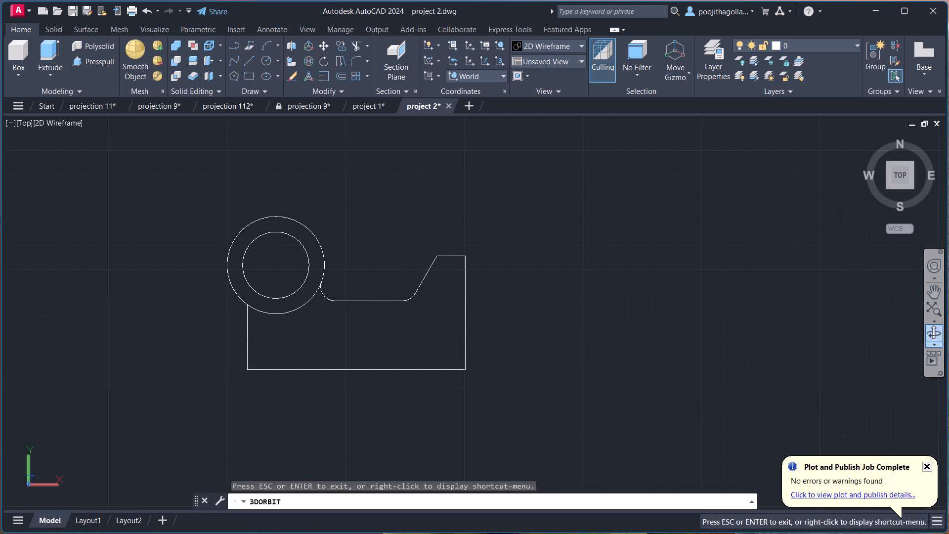
left_click_drag(773, 264, 816, 236)
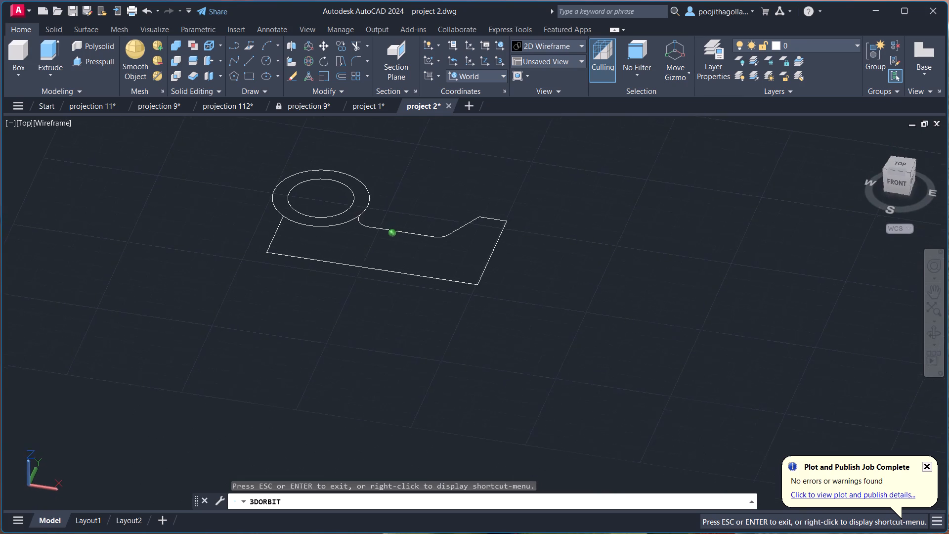
left_click_drag(816, 236, 811, 242)
left_click_drag(811, 242, 830, 224)
left_click_drag(619, 233, 637, 222)
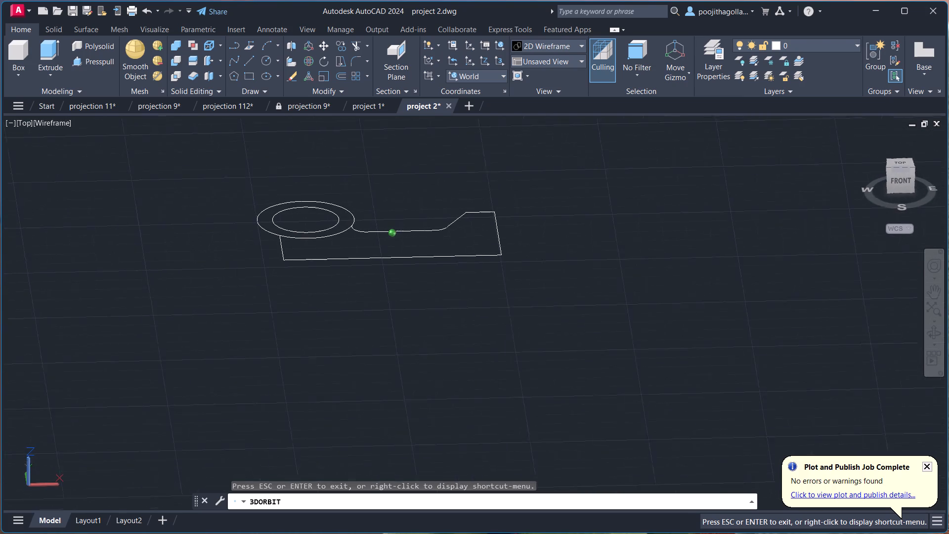
left_click_drag(637, 222, 648, 410)
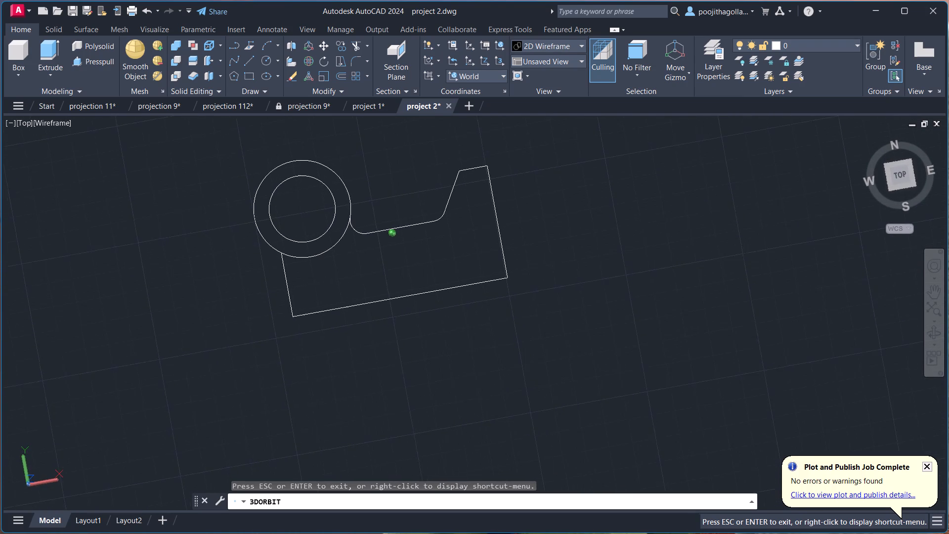
left_click_drag(648, 410, 648, 411)
key("Escape")
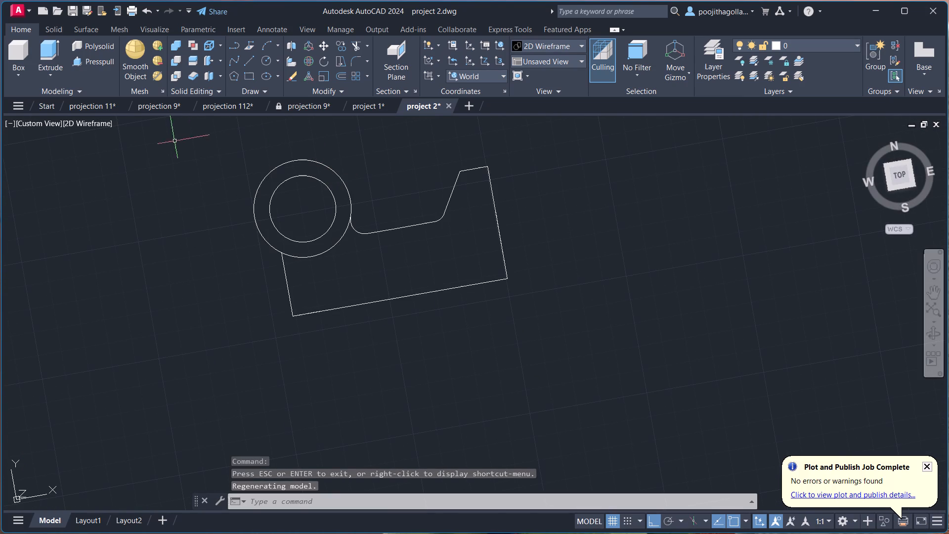
Examine the profile in the preset SE Isometric view and the Front view.
left_click(41, 128)
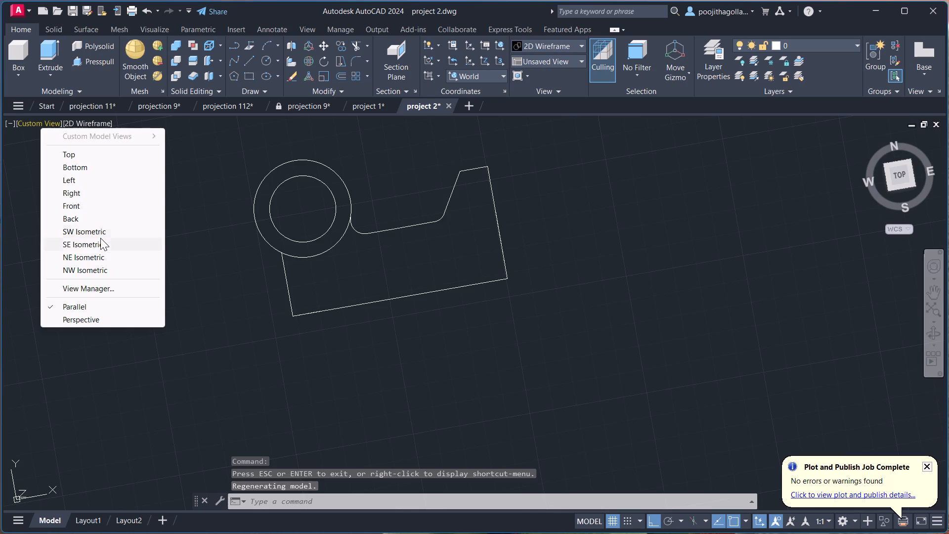
left_click(100, 238)
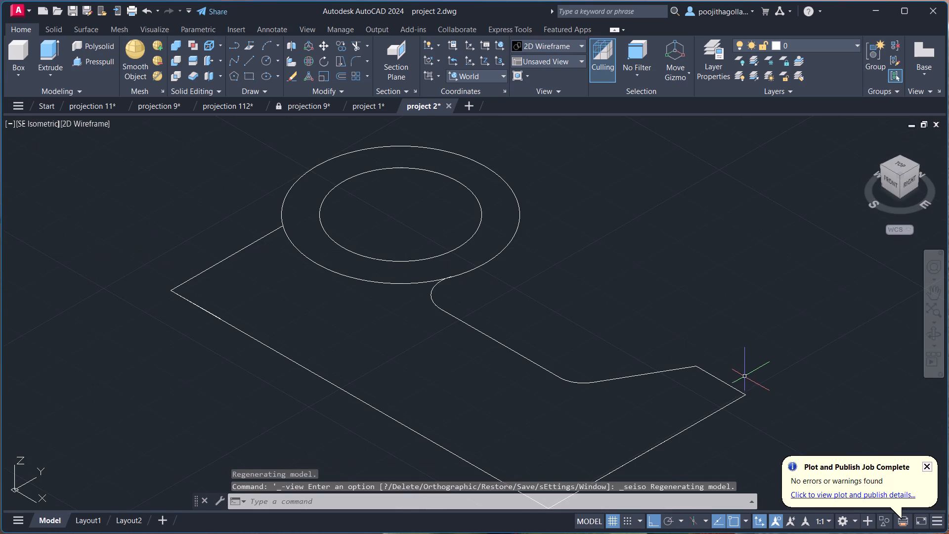
scroll(754, 294, "down", 2)
middle_click_drag(754, 290, 698, 269)
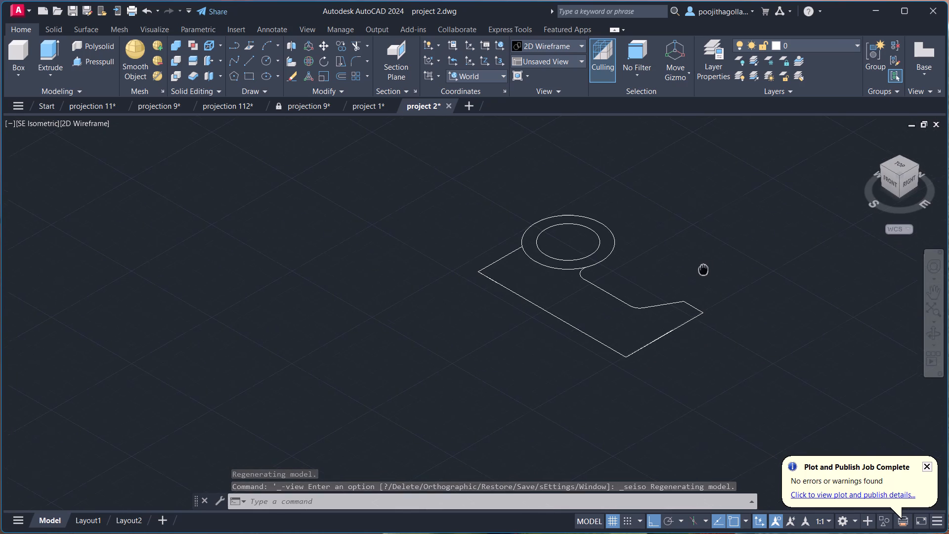
middle_click_drag(698, 269, 696, 269)
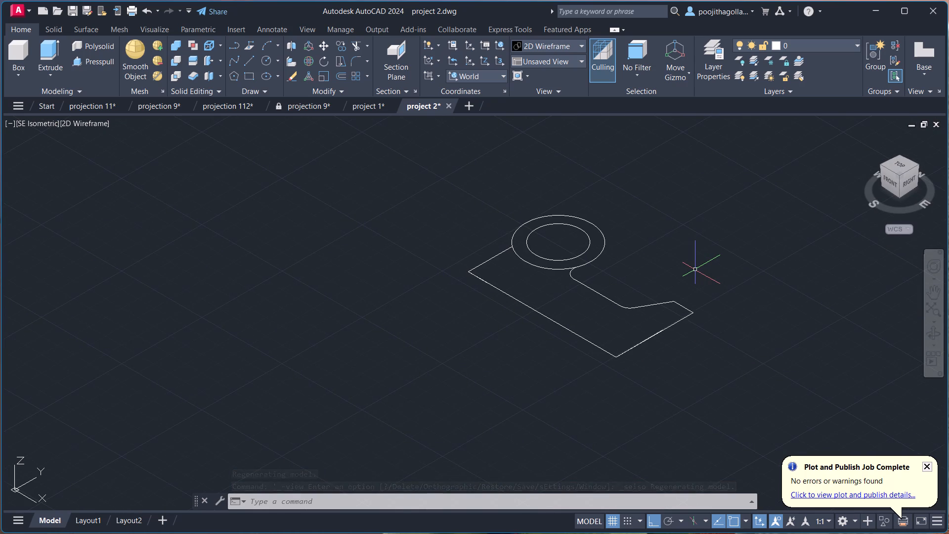
key("Escape")
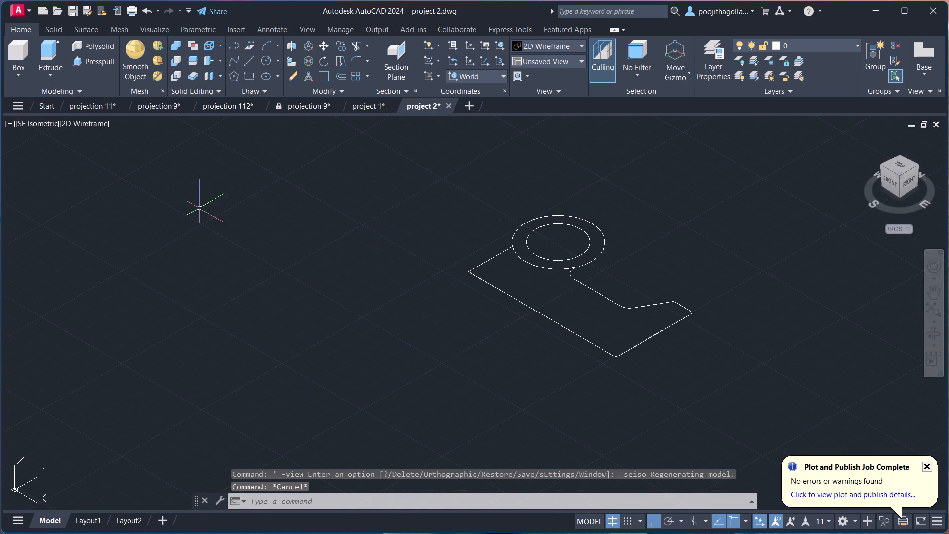
left_click(49, 121)
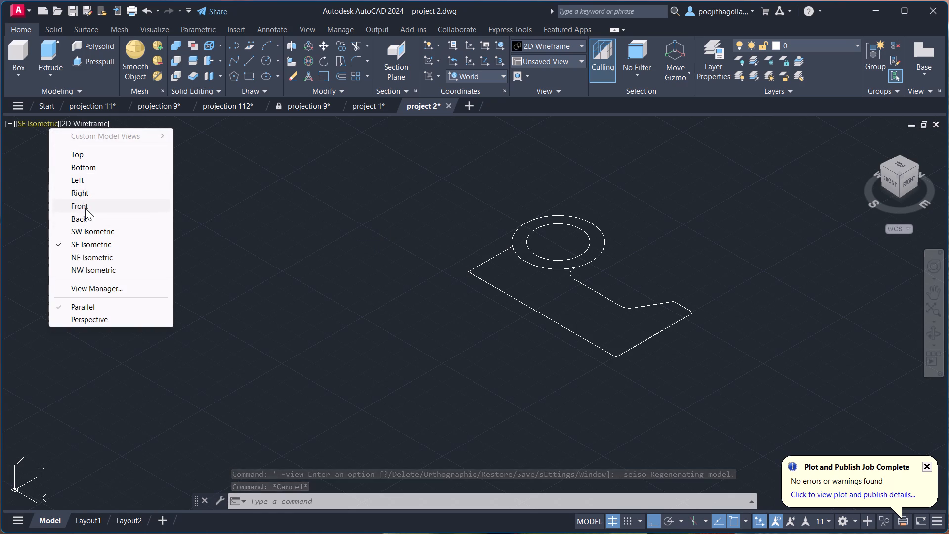
left_click(86, 205)
scroll(474, 306, "down", 2)
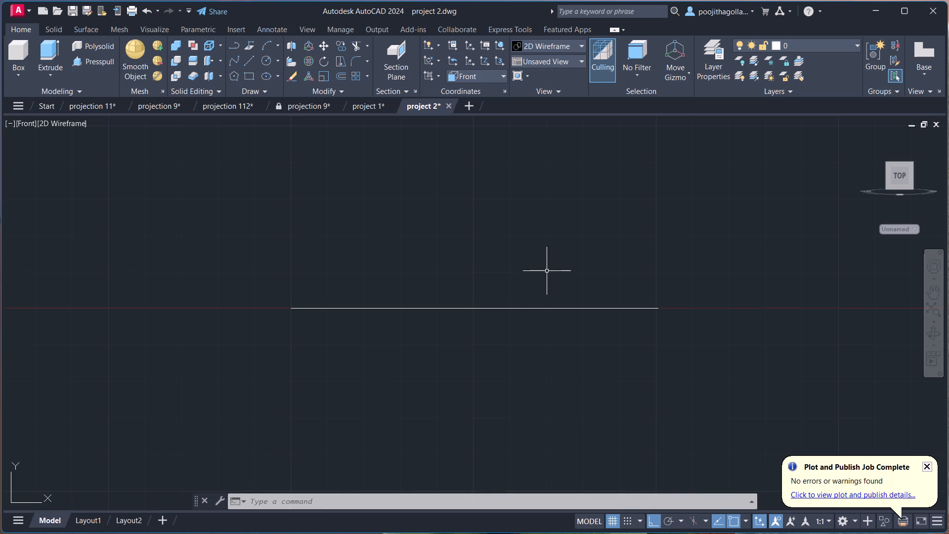
Set the viewport back to the preset Top view.
left_click(28, 121)
left_click(60, 153)
scroll(452, 256, "down", 3)
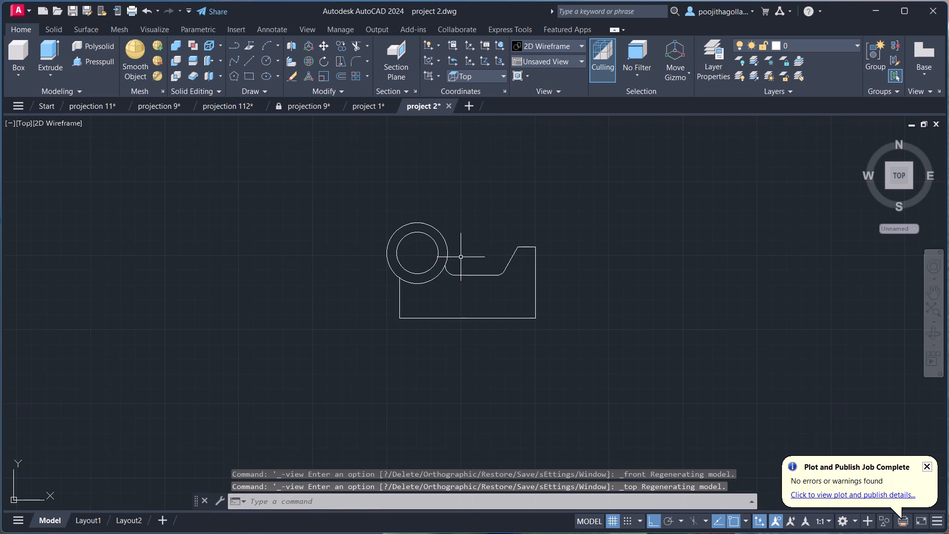
scroll(461, 257, "up", 1)
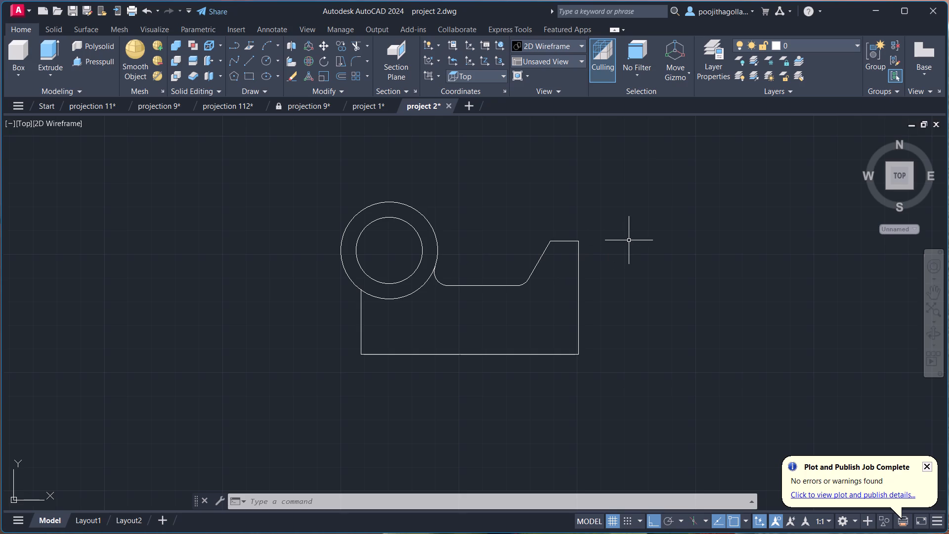
Erase the entire profile, including both concentric circles, the base, the upright and the fillets.
left_click(664, 168)
left_click(280, 372)
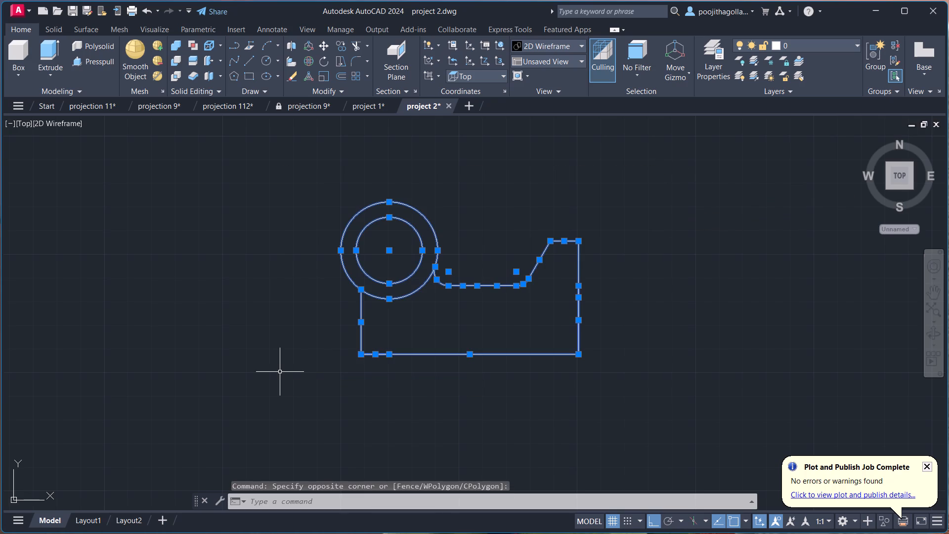
key("Delete")
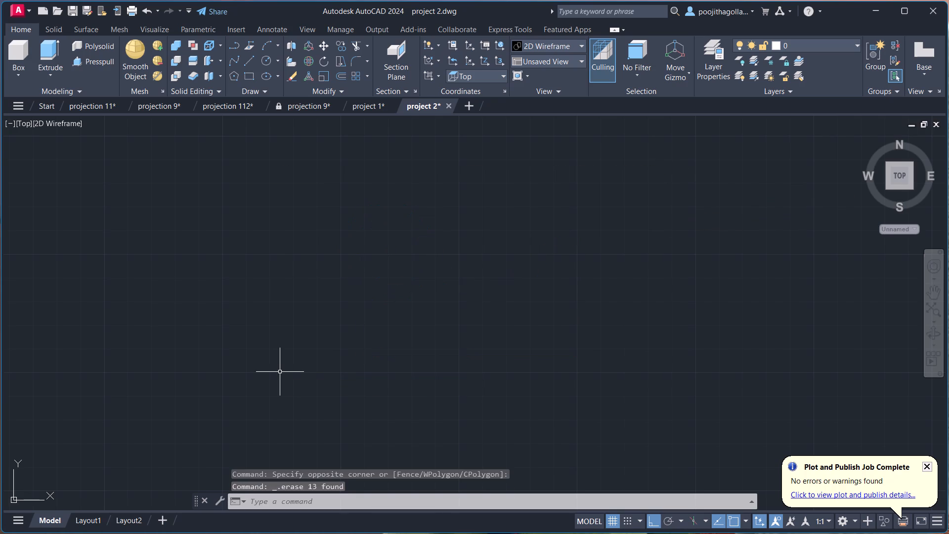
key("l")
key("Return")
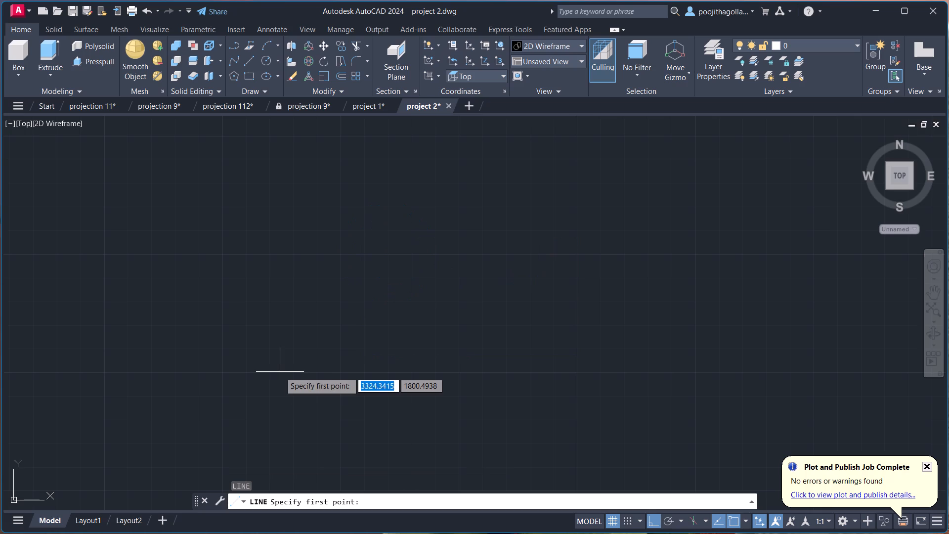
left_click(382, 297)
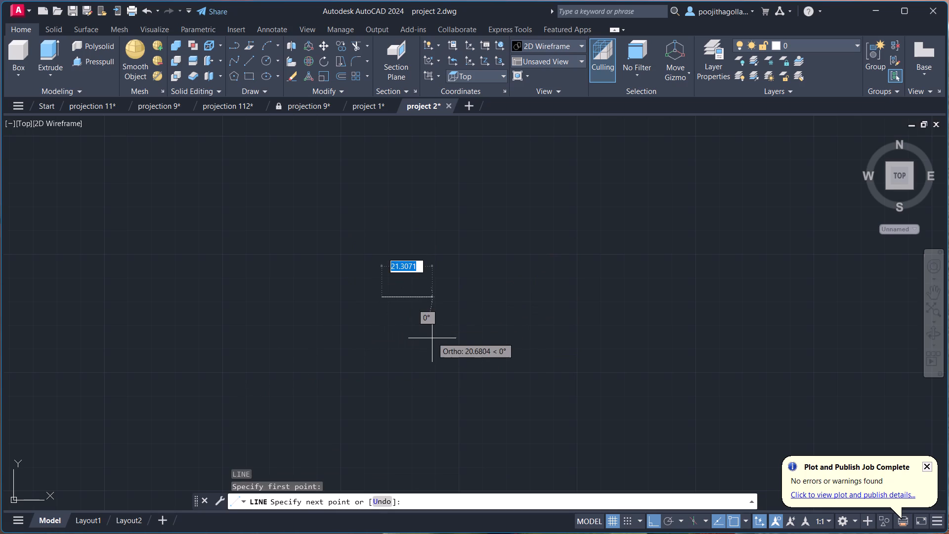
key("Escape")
Draw two concentric circles with radii of 20.5 and 14.
key("c")
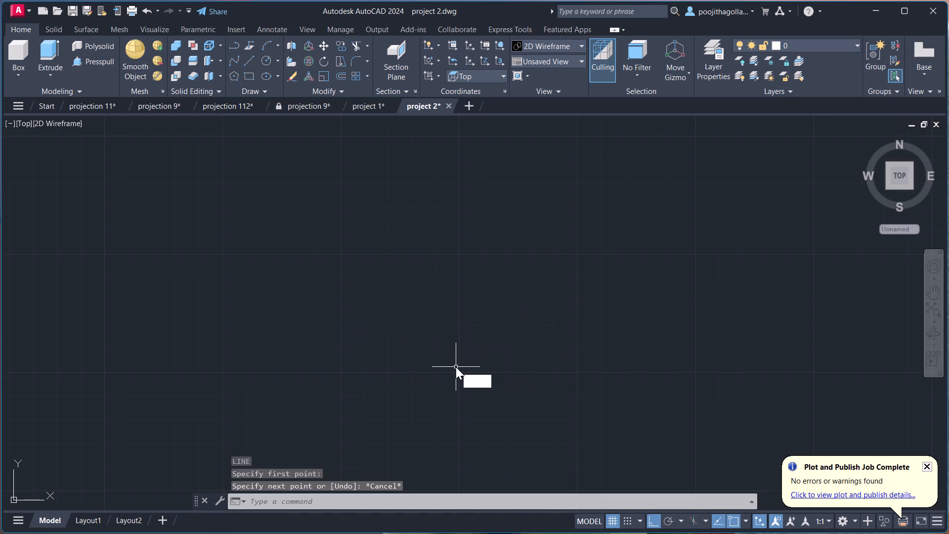
key("Return")
left_click(394, 301)
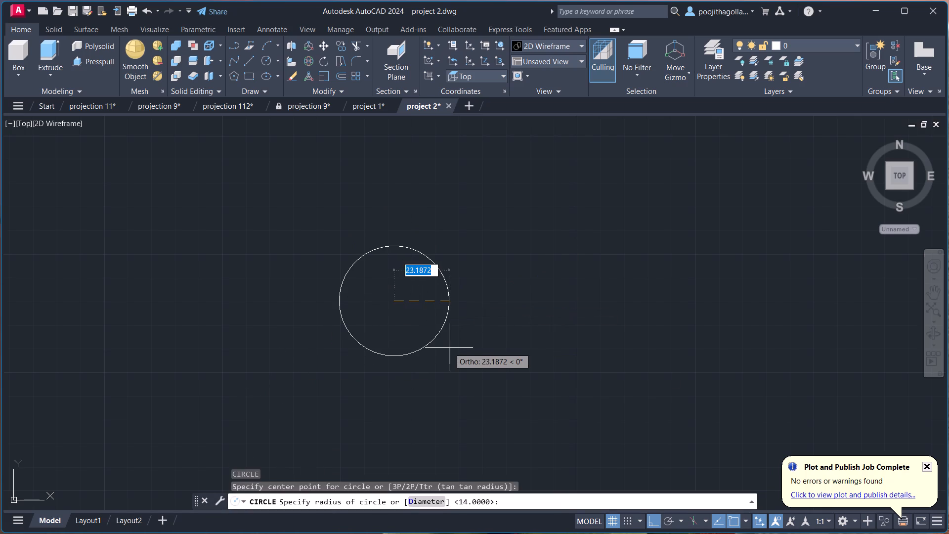
type("20.5")
key("Return")
key("c")
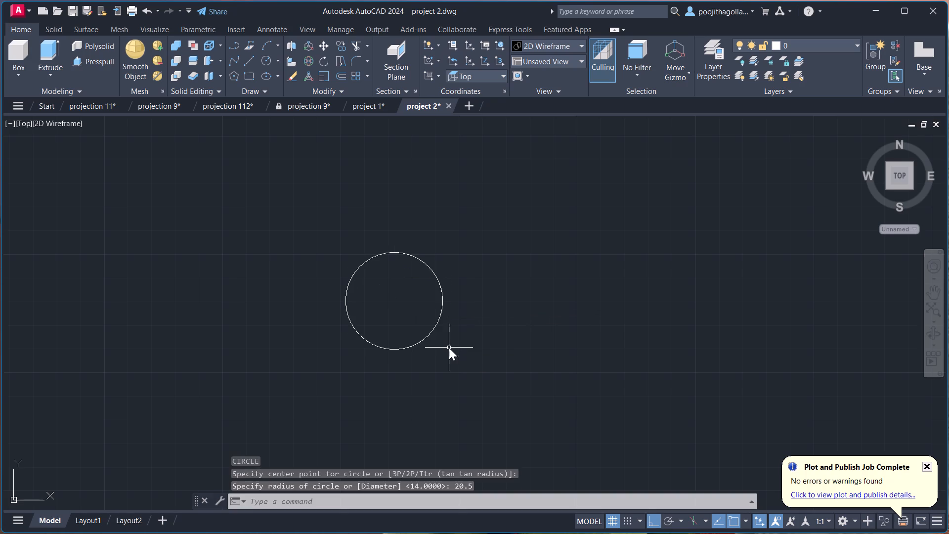
key("Return")
scroll(443, 310, "up", 2)
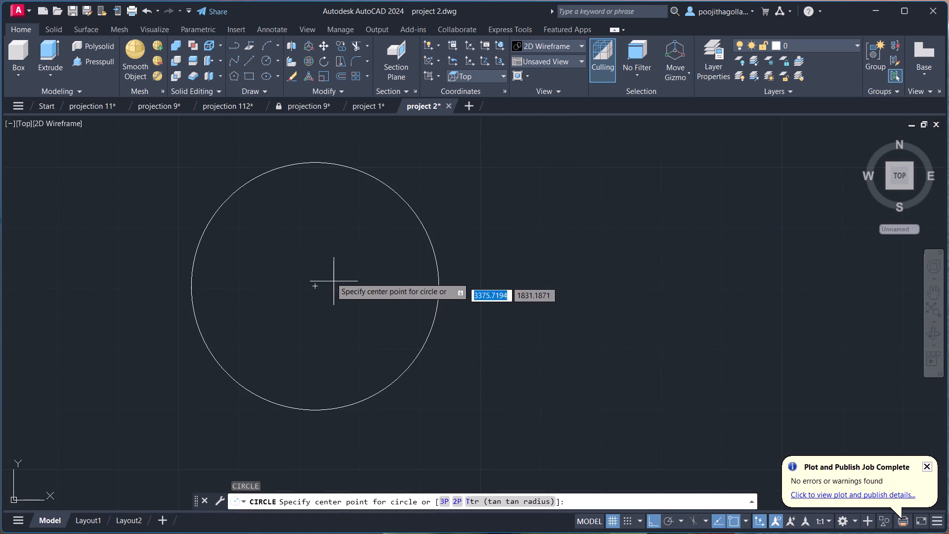
left_click(316, 286)
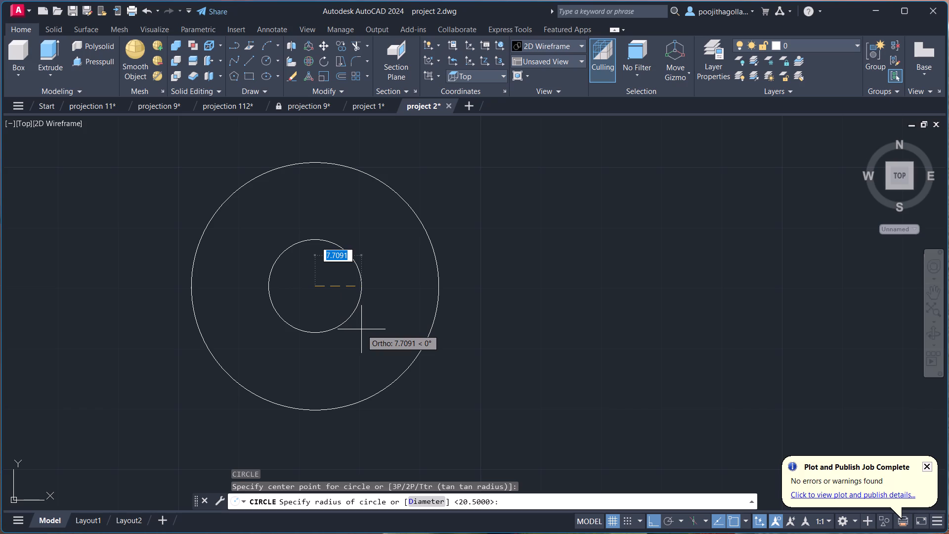
type("14")
key("Return")
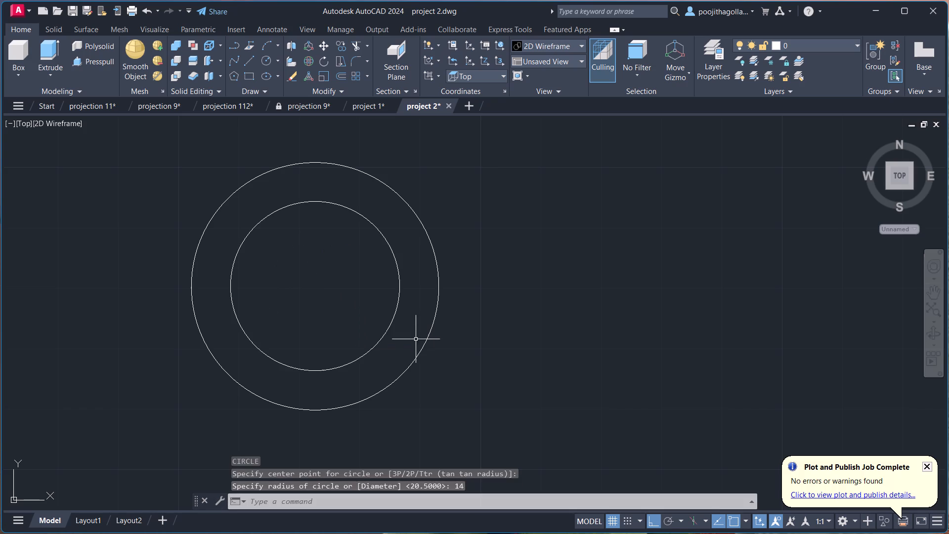
Draw connected lines from the circles' centre: 44 down, 12 to the left, and straight up past the outer circle's edge.
scroll(462, 316, "down", 1)
middle_click_drag(515, 299, 493, 276)
key("l")
key("Return")
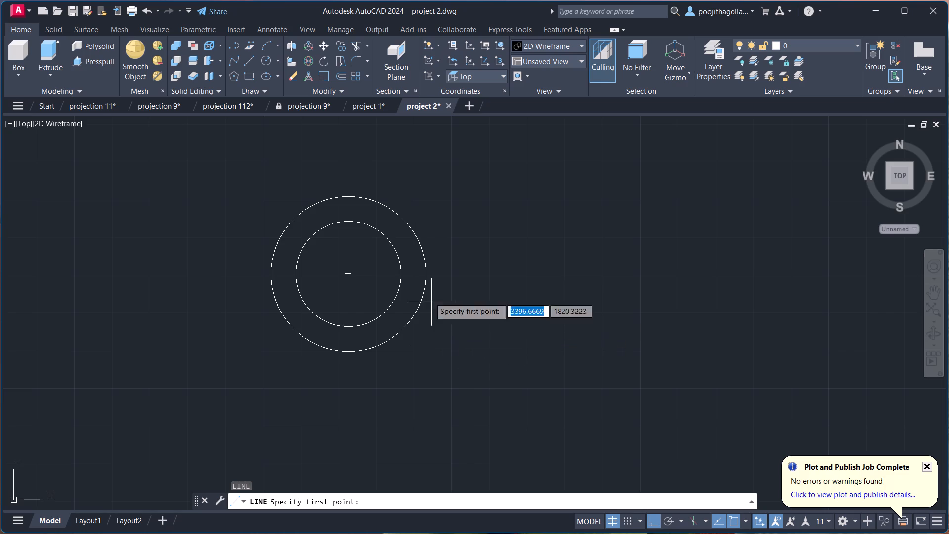
left_click(348, 275)
middle_click_drag(360, 381, 372, 321)
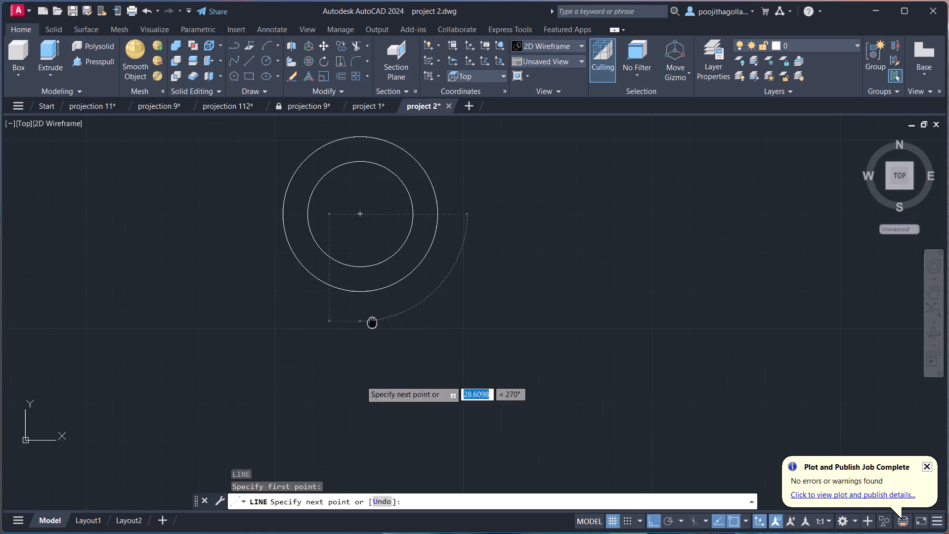
middle_click_drag(372, 321, 372, 320)
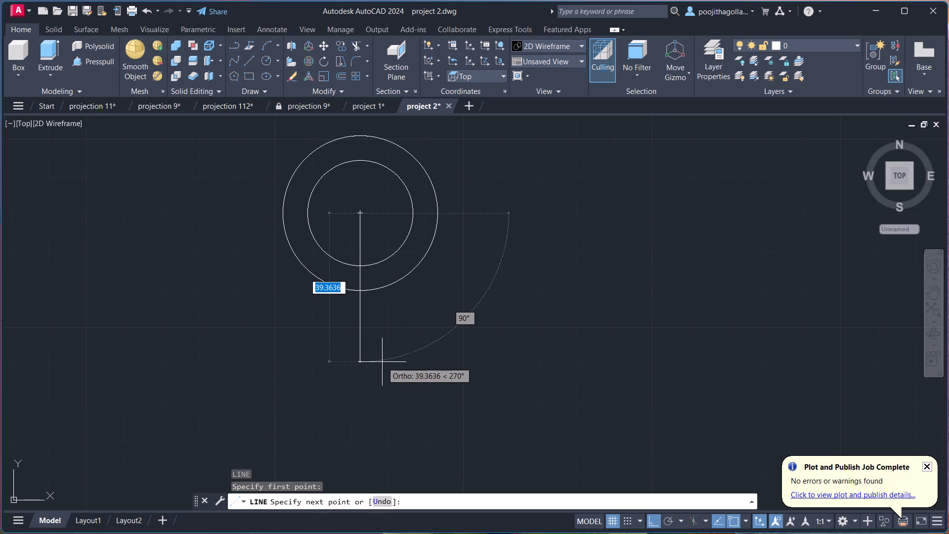
type("44")
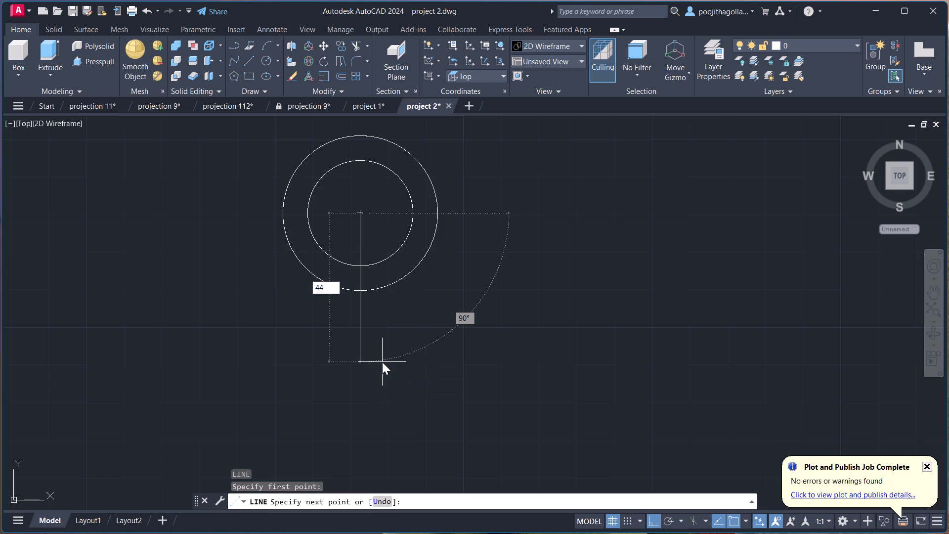
key("Return")
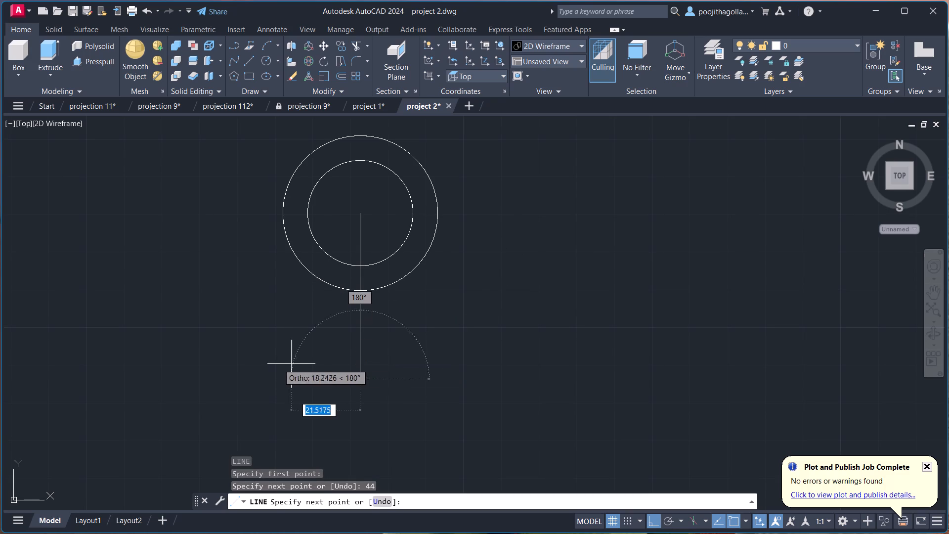
type("12")
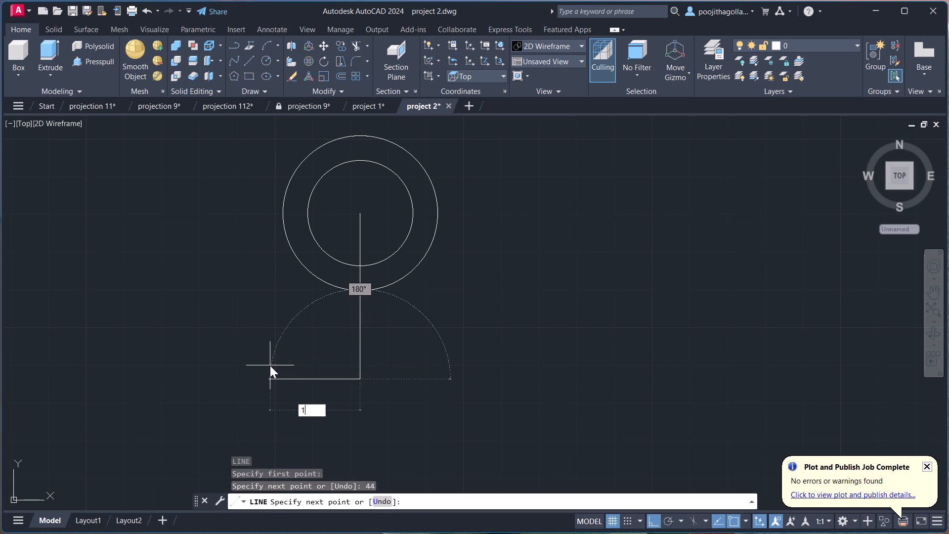
key("Return")
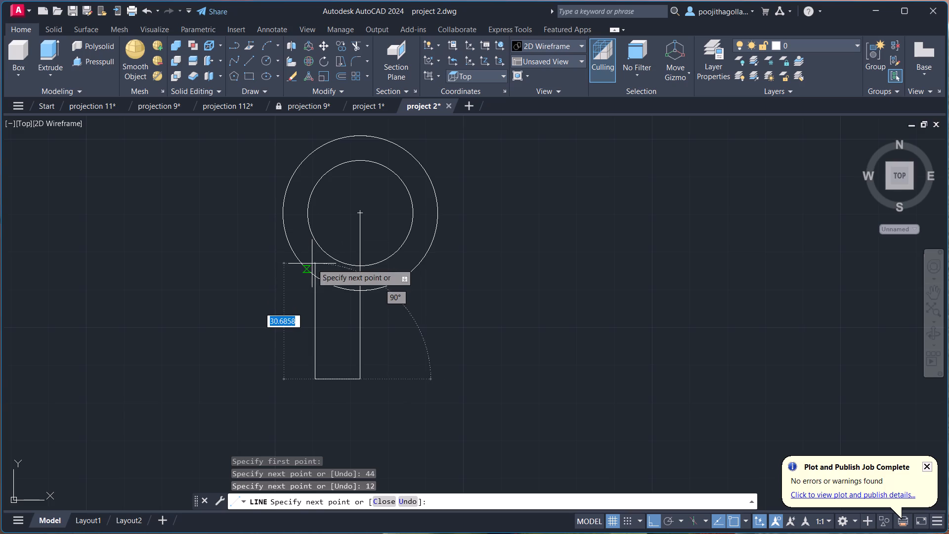
scroll(312, 262, "up", 4)
left_click(314, 255)
scroll(328, 290, "down", 3)
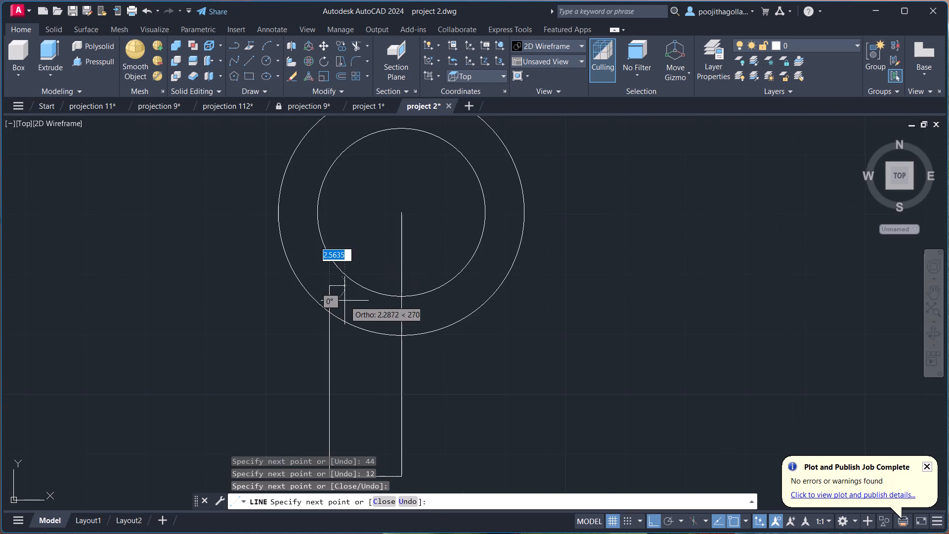
key("Escape")
Trim off the part of the left vertical line that extends inside the outer circle.
type("tr")
key("Return")
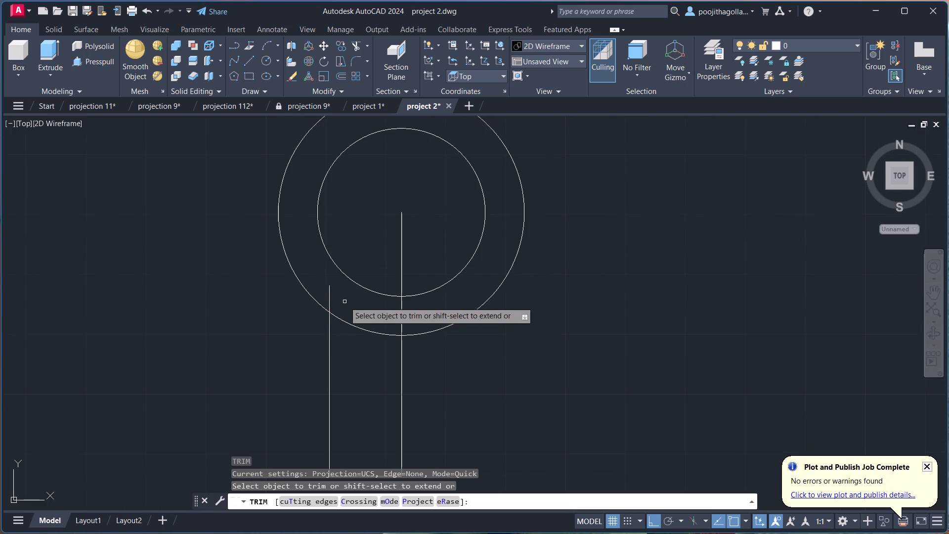
left_click(331, 290)
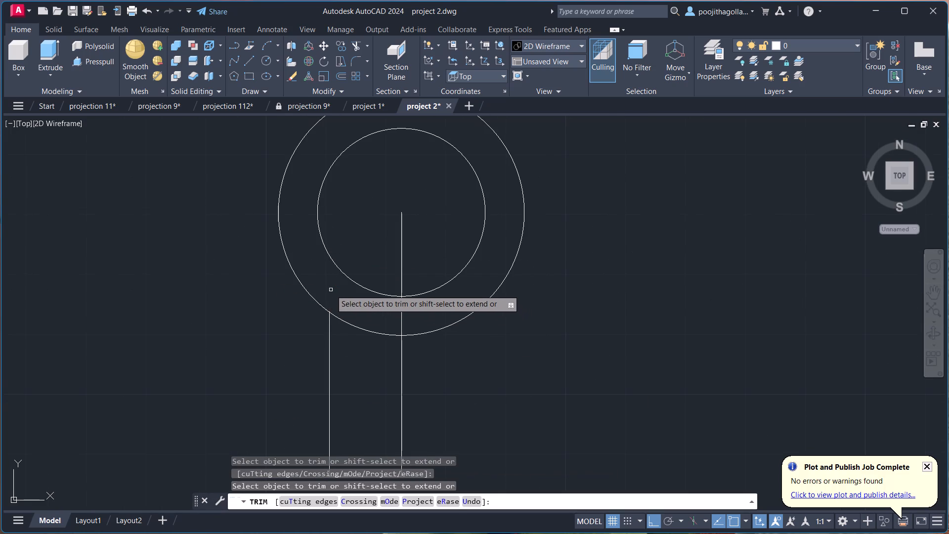
key("Escape")
Draw the base line rightward from the centre line's lower end in consecutive segments of 26, 26, 16 and 12.
scroll(492, 376, "up", 1)
scroll(518, 379, "down", 2)
middle_click_drag(537, 384, 487, 338)
key("l")
key("Return")
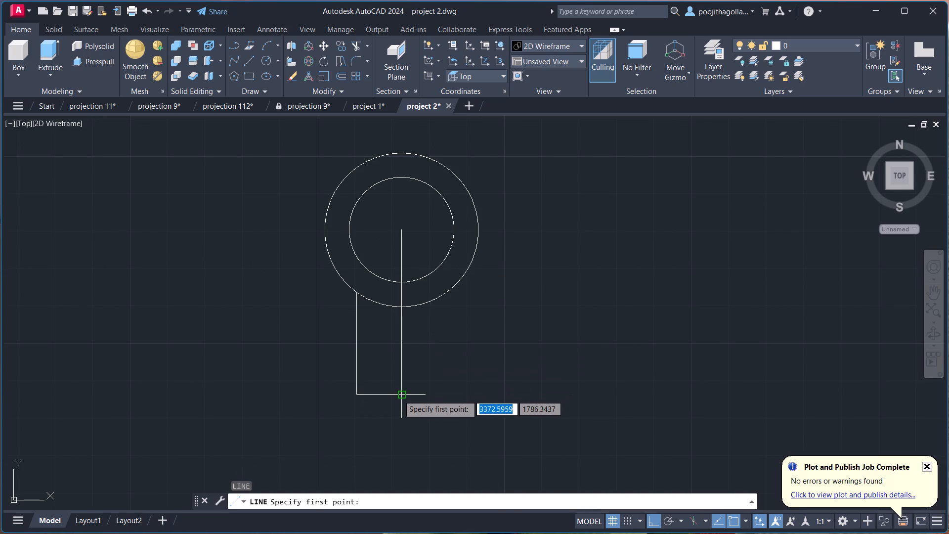
left_click(398, 395)
middle_click_drag(726, 386, 701, 343)
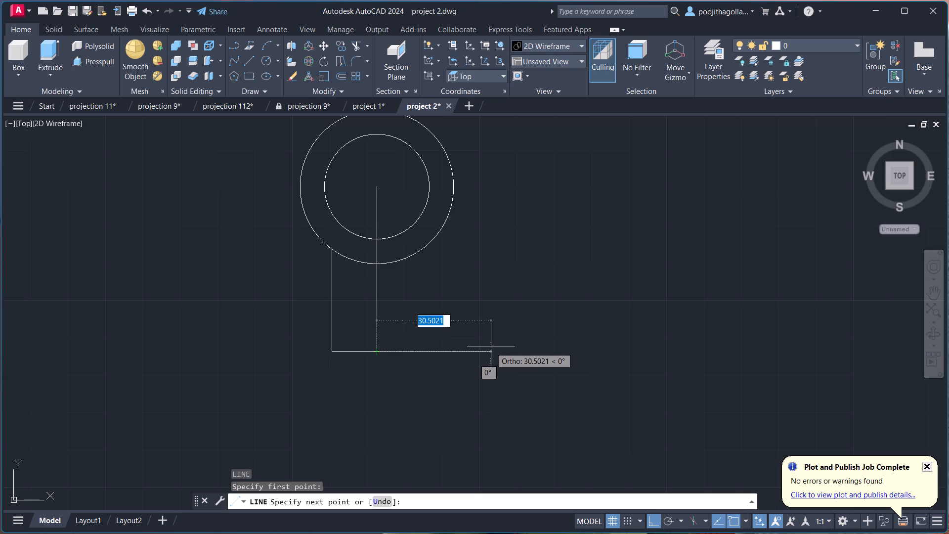
type("26")
key("Return")
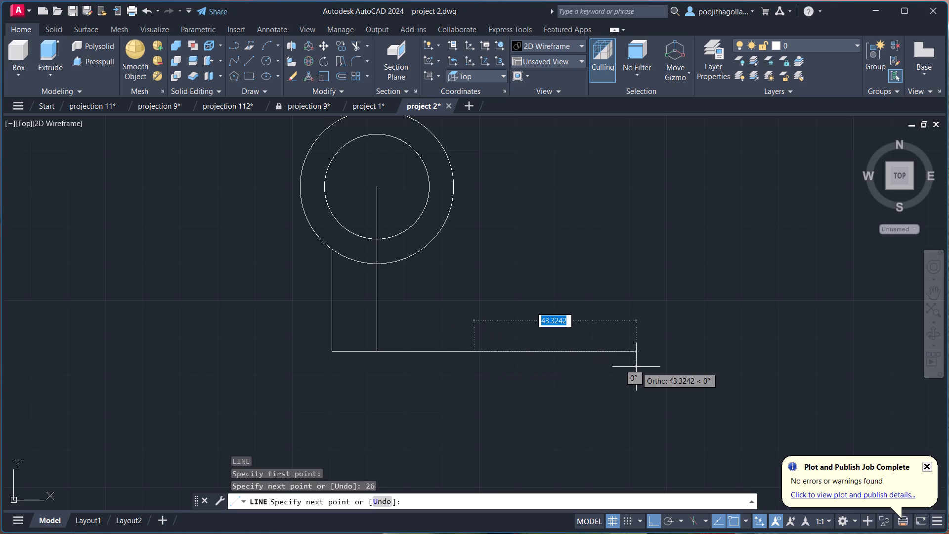
type("26")
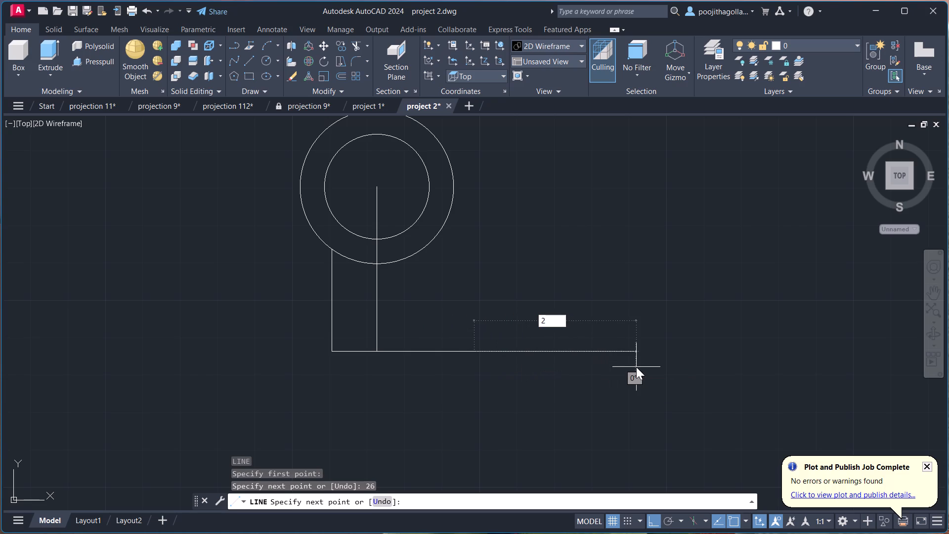
key("Return")
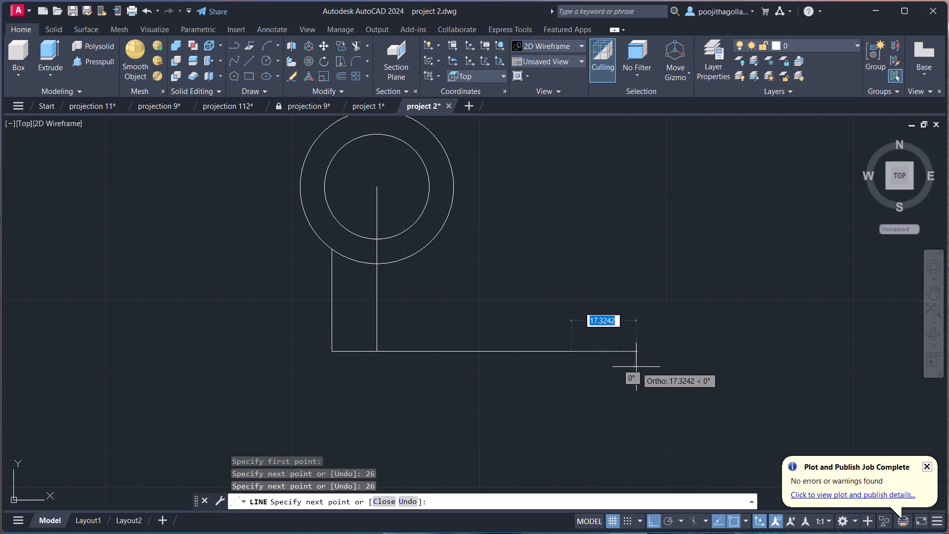
type("16")
key("Return")
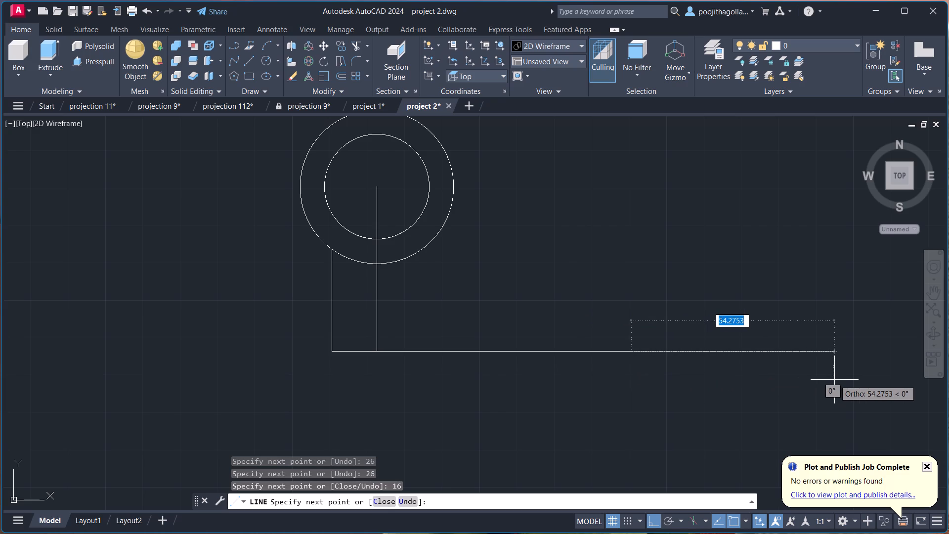
type("12")
key("Return")
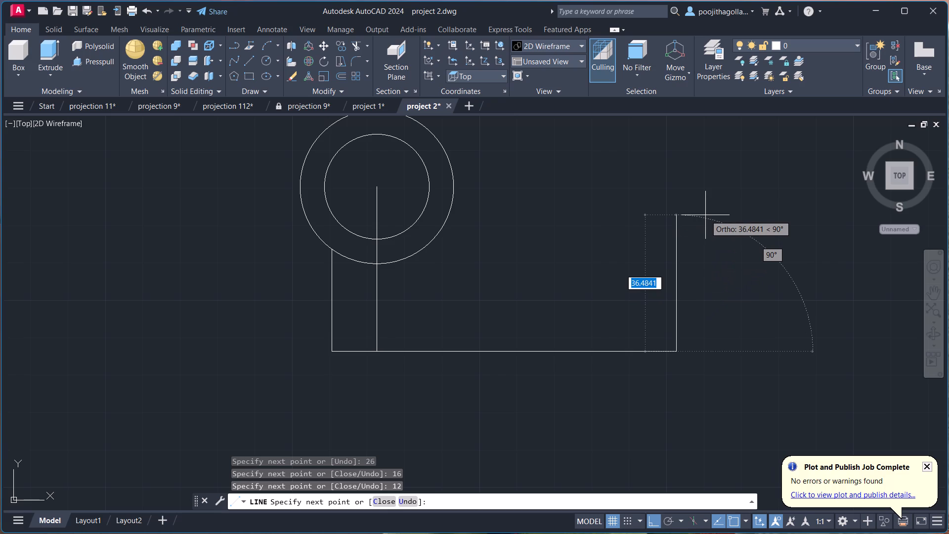
Draw the right vertical edge 48 upward from the end of the base line.
type("48")
key("Return")
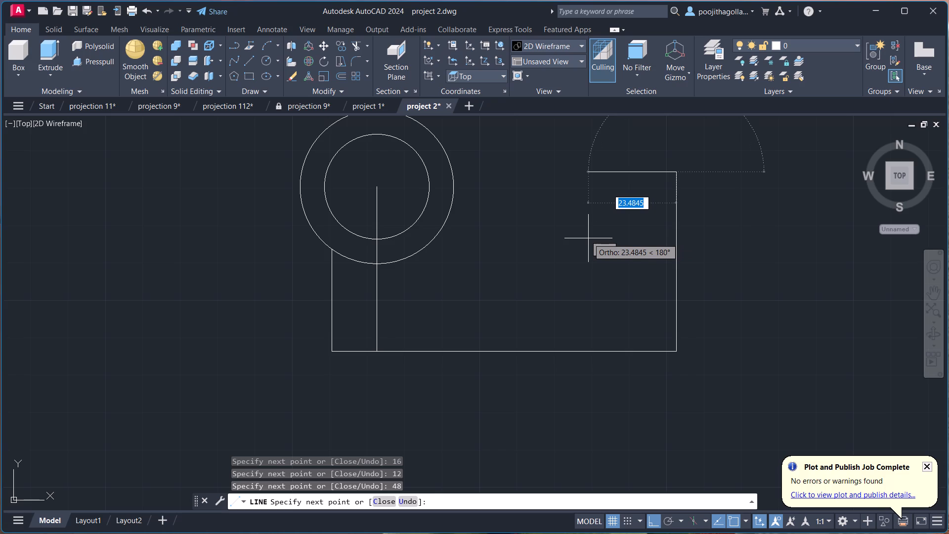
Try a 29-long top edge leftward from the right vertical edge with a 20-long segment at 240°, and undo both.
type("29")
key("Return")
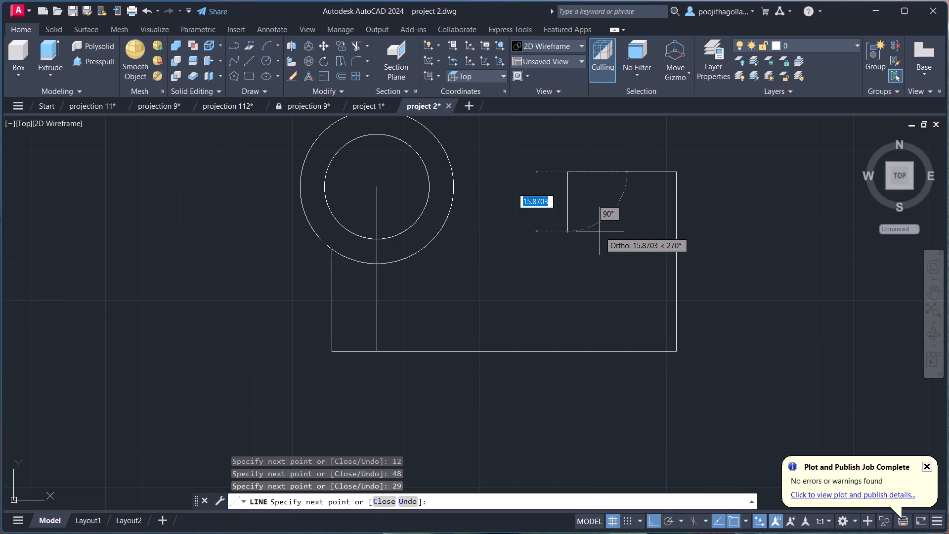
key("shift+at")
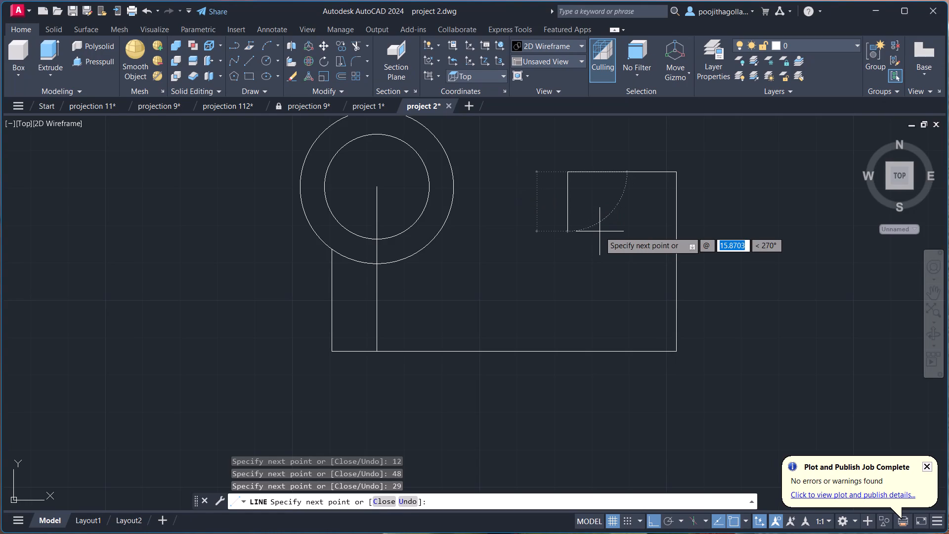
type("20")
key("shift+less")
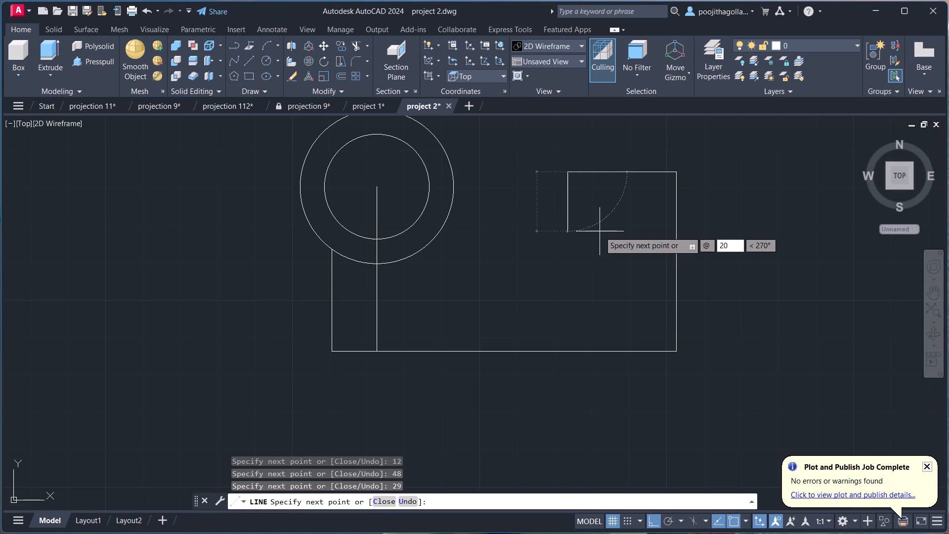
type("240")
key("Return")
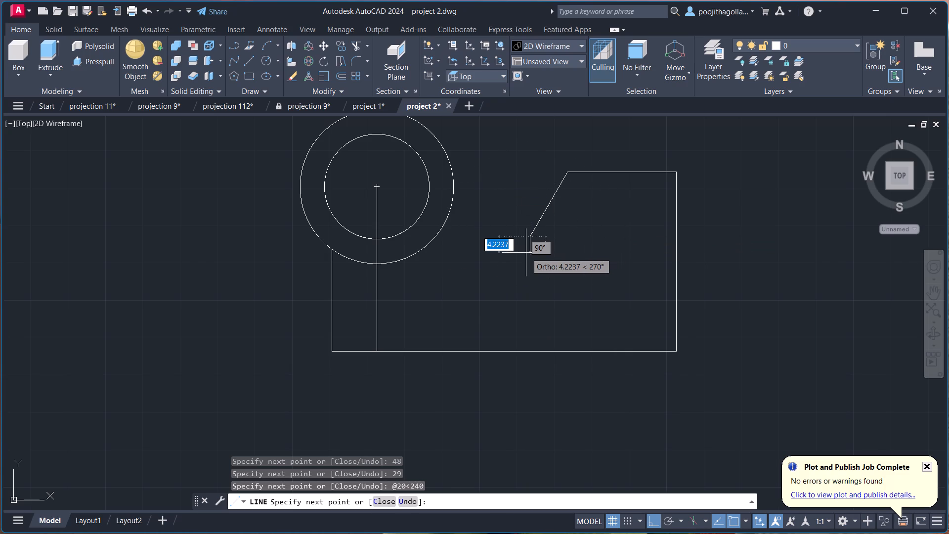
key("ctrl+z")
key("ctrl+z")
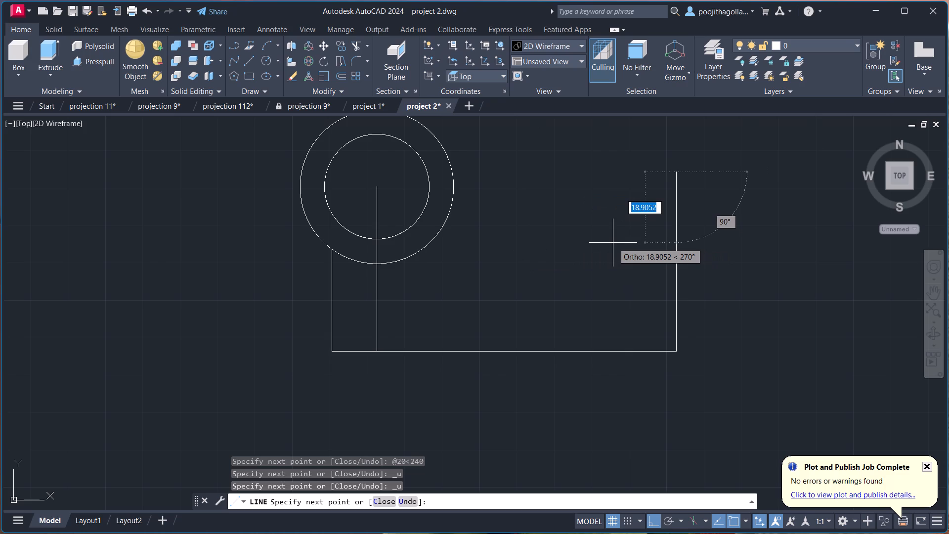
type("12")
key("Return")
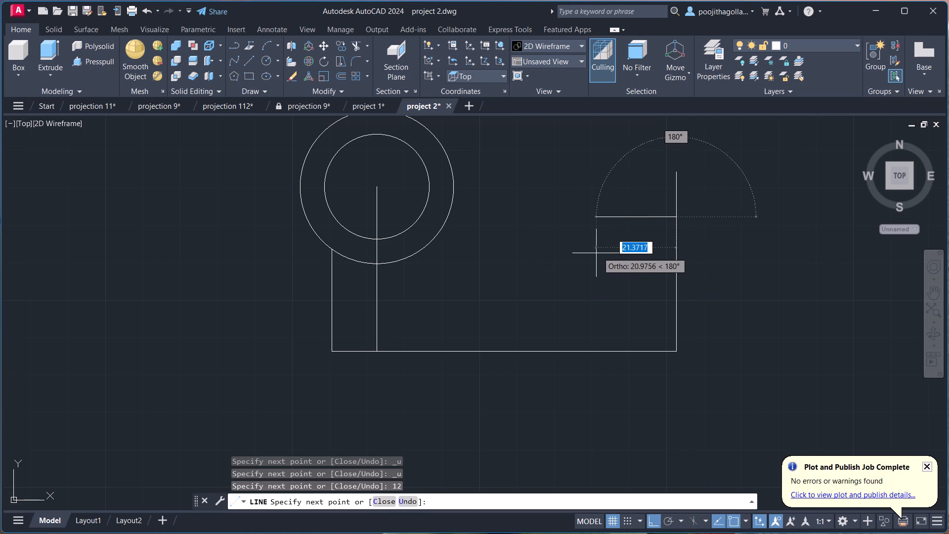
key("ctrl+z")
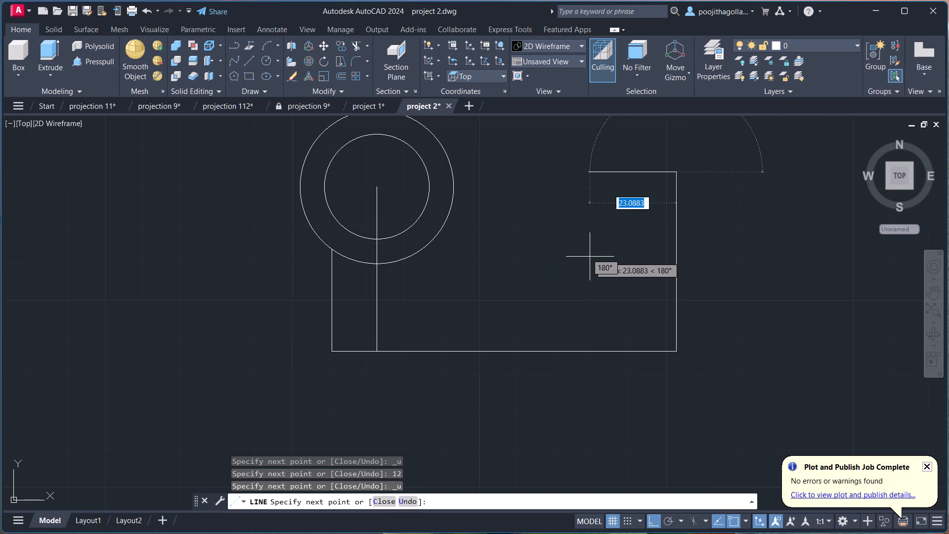
Draw the top edge 12 to the left from the right vertical edge's upper end.
type("12")
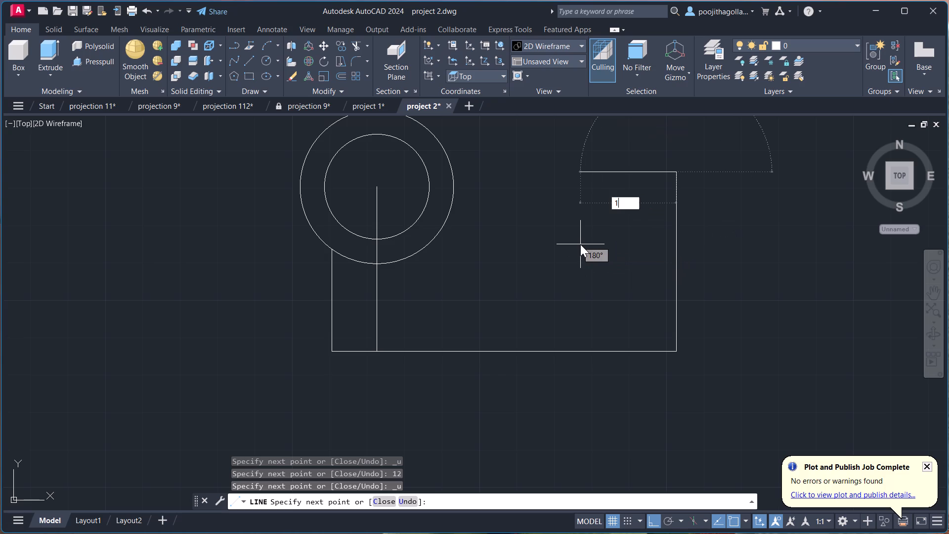
key("Return")
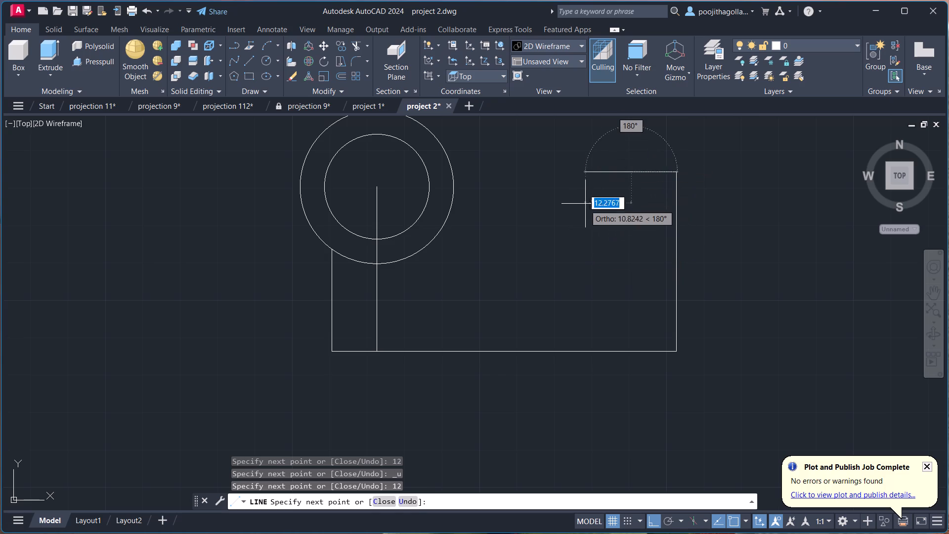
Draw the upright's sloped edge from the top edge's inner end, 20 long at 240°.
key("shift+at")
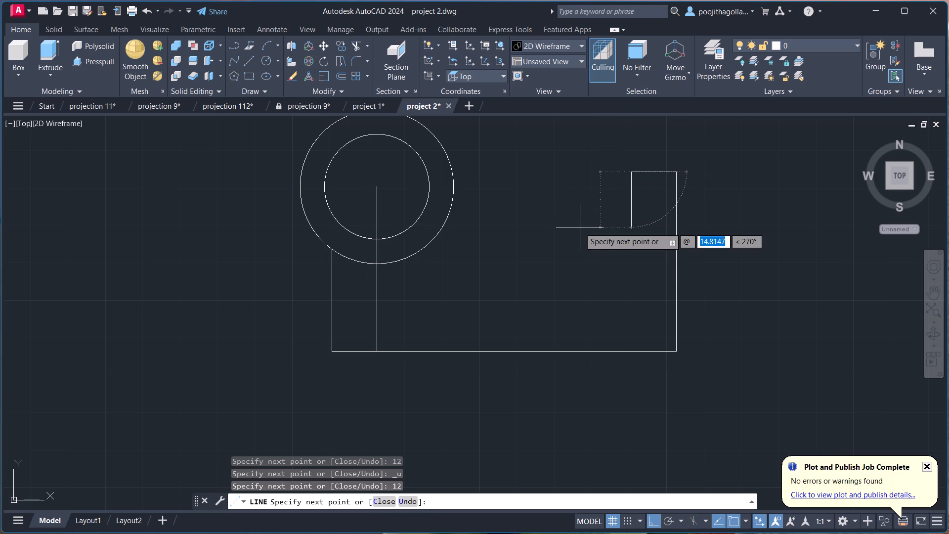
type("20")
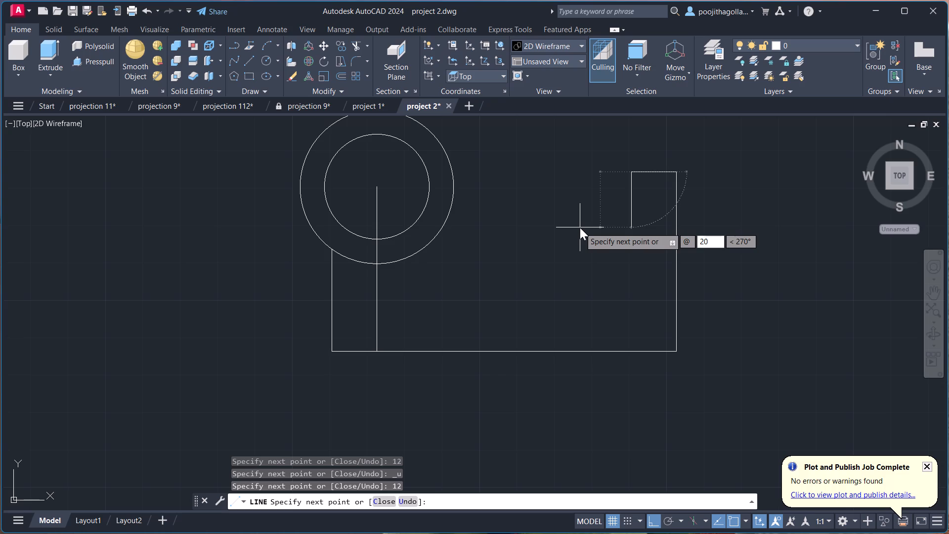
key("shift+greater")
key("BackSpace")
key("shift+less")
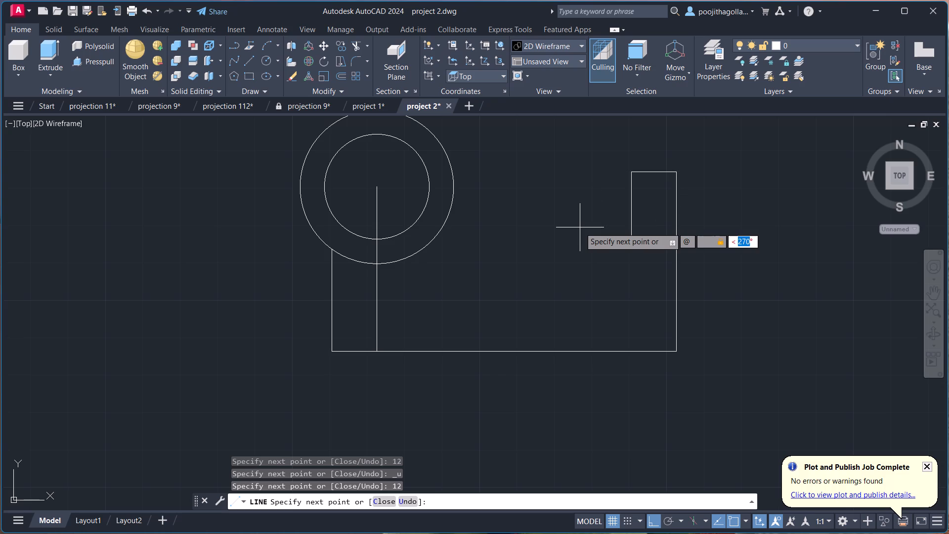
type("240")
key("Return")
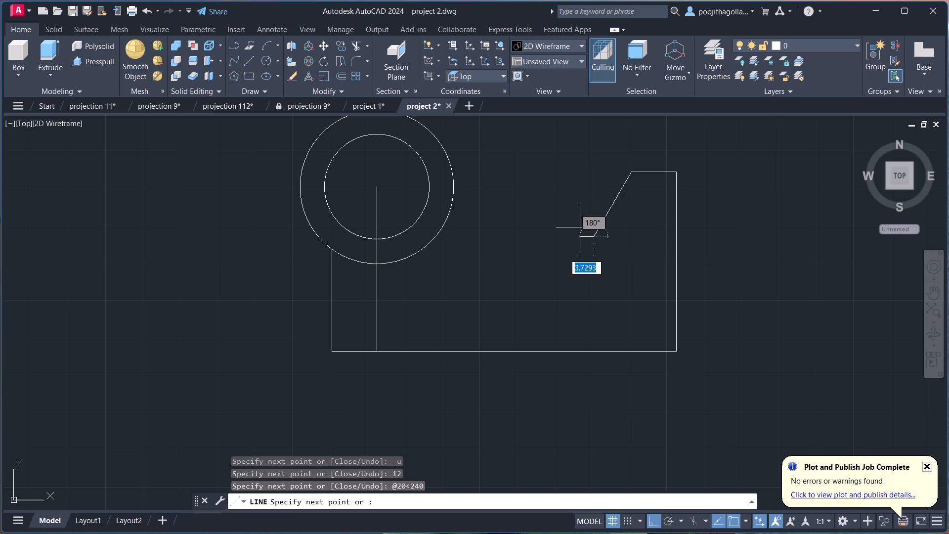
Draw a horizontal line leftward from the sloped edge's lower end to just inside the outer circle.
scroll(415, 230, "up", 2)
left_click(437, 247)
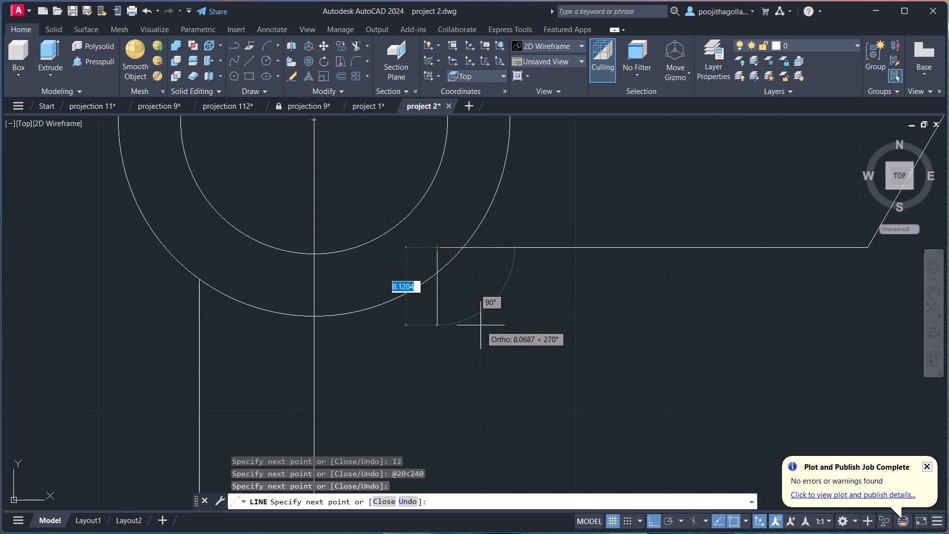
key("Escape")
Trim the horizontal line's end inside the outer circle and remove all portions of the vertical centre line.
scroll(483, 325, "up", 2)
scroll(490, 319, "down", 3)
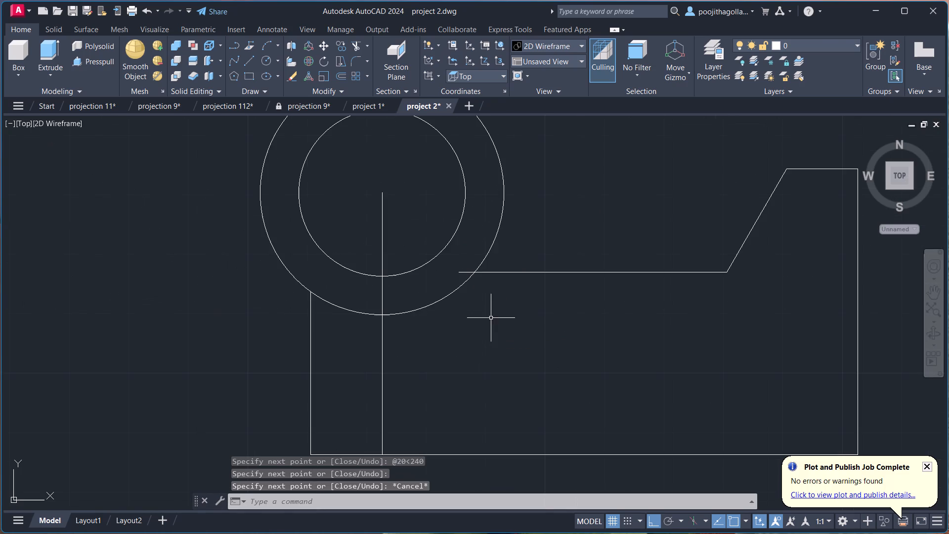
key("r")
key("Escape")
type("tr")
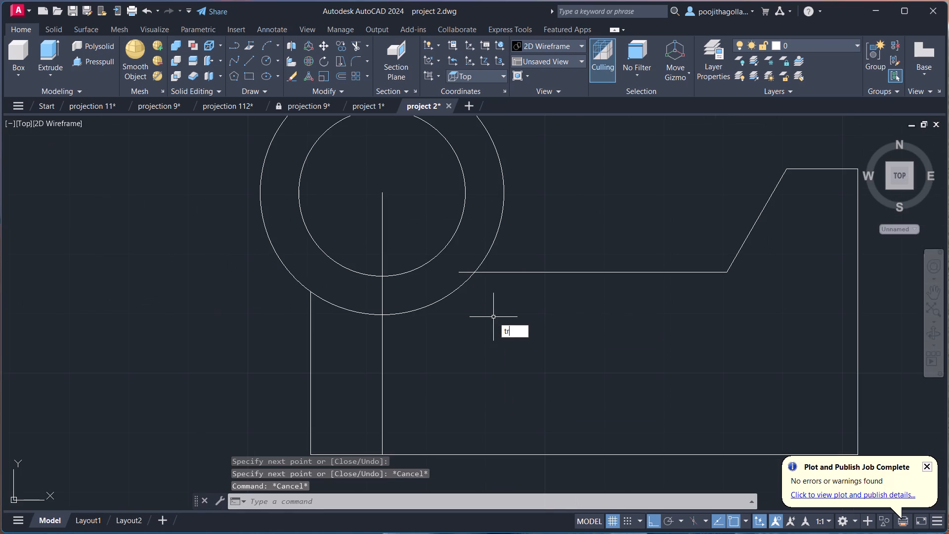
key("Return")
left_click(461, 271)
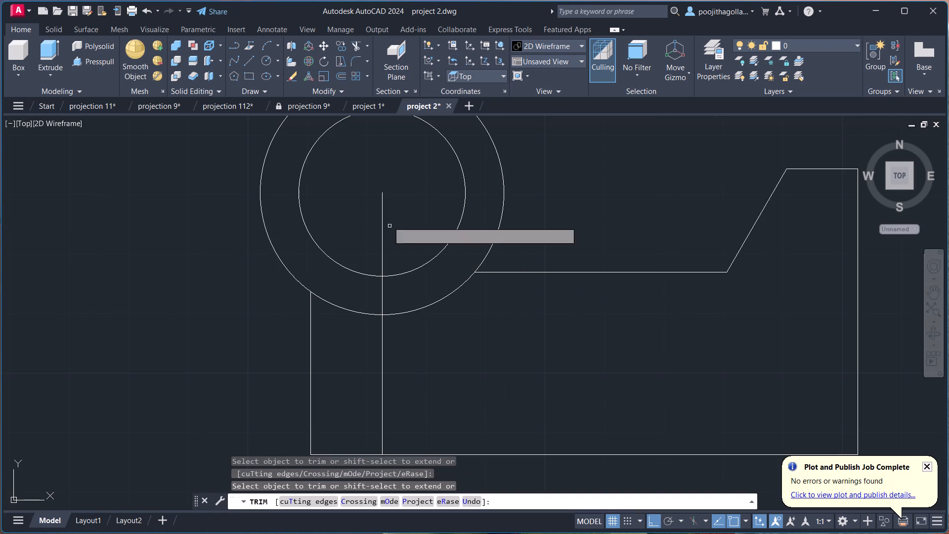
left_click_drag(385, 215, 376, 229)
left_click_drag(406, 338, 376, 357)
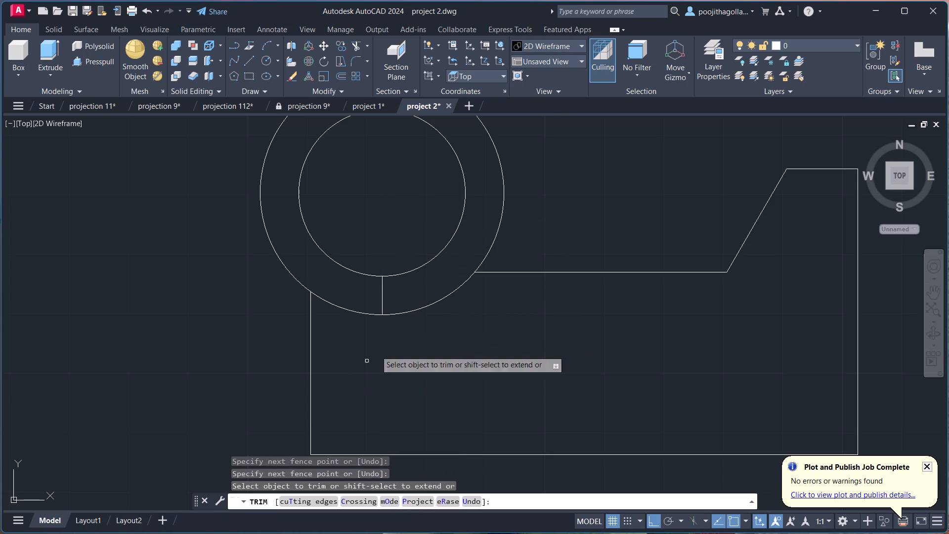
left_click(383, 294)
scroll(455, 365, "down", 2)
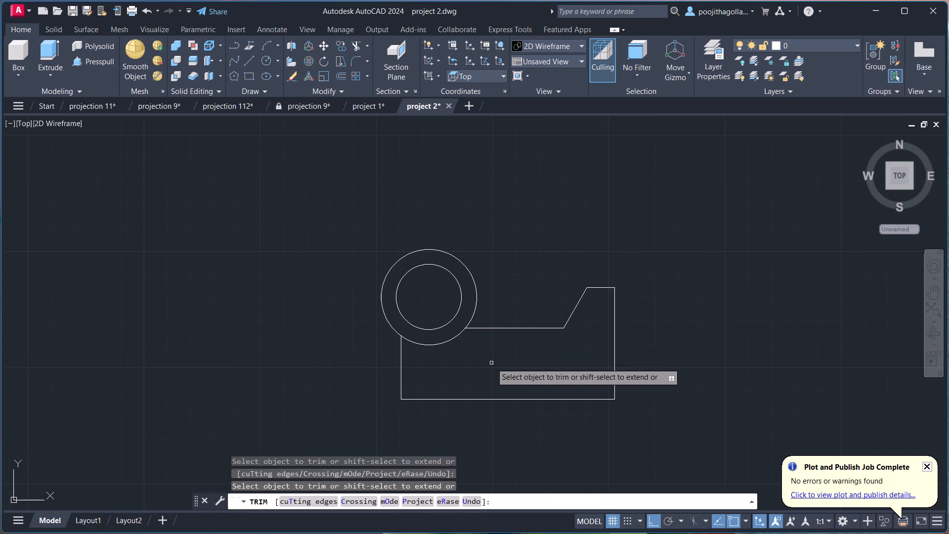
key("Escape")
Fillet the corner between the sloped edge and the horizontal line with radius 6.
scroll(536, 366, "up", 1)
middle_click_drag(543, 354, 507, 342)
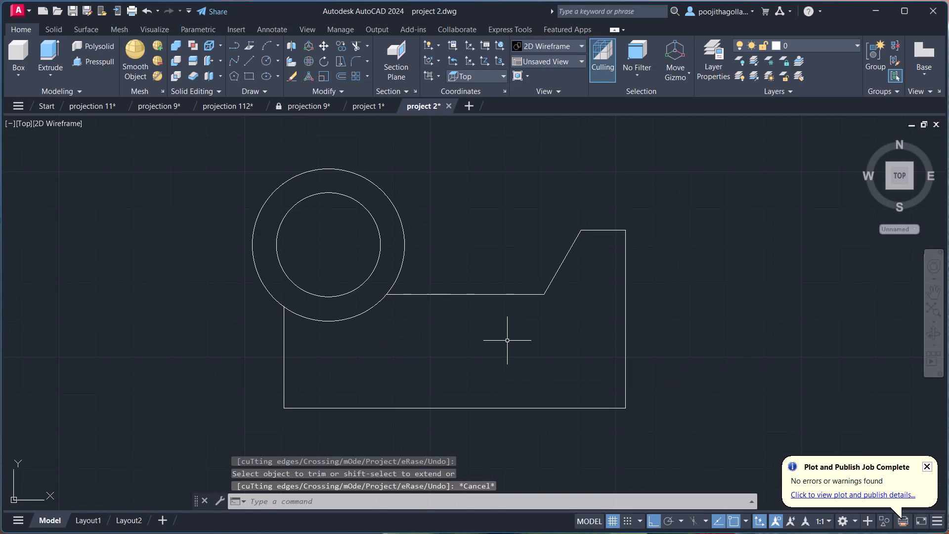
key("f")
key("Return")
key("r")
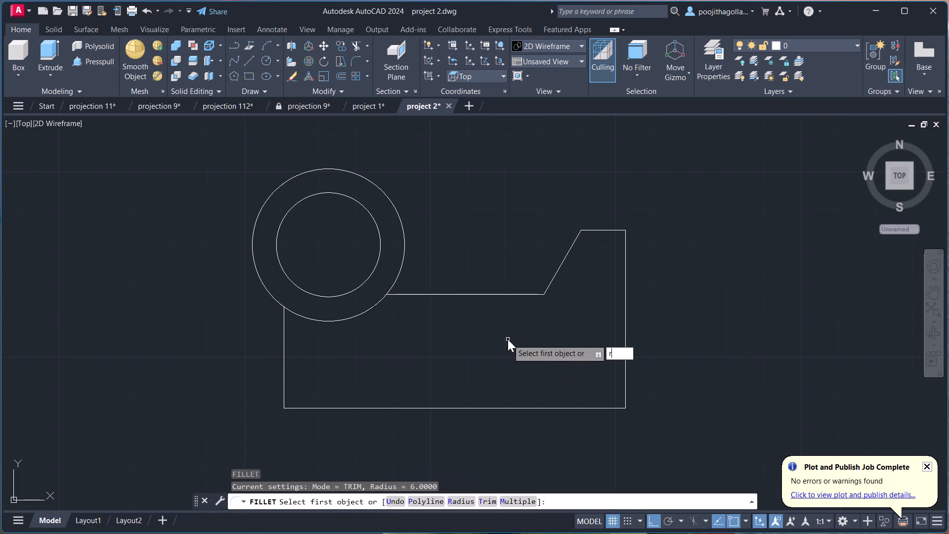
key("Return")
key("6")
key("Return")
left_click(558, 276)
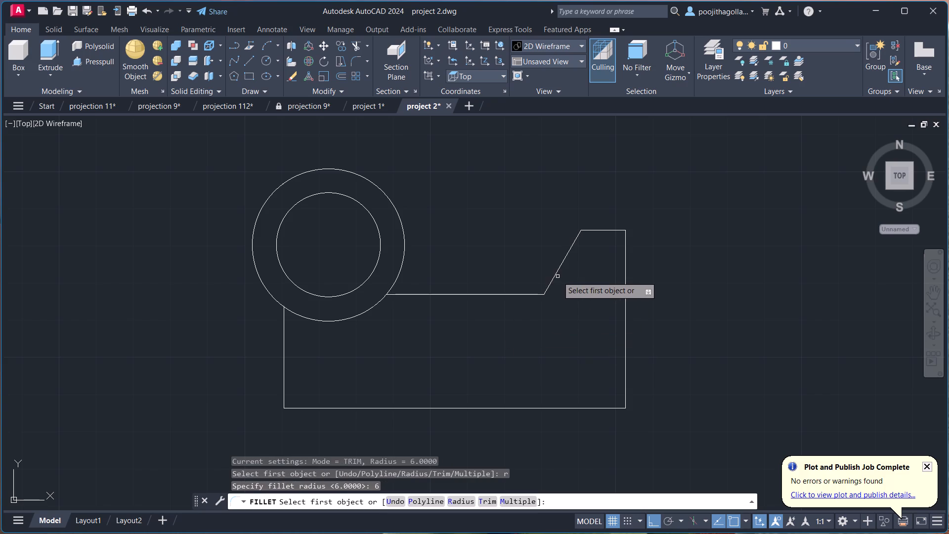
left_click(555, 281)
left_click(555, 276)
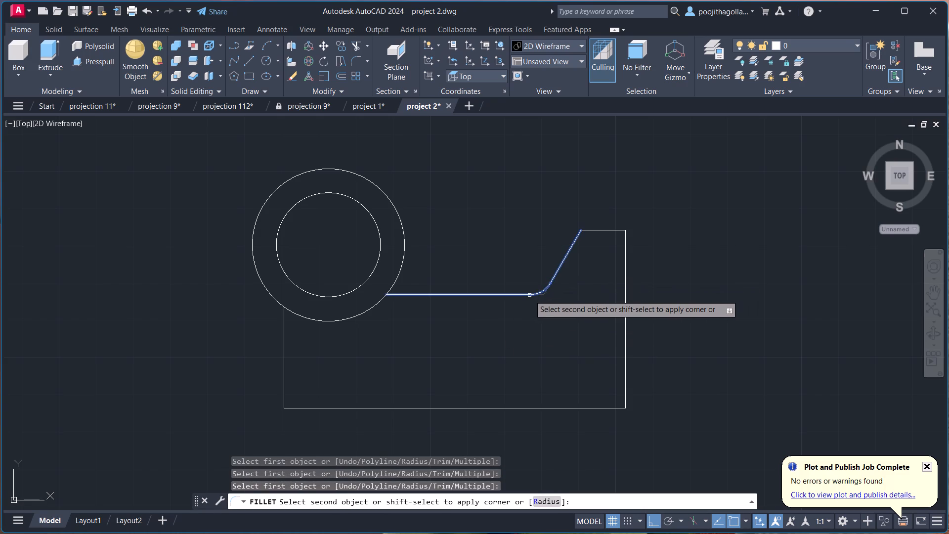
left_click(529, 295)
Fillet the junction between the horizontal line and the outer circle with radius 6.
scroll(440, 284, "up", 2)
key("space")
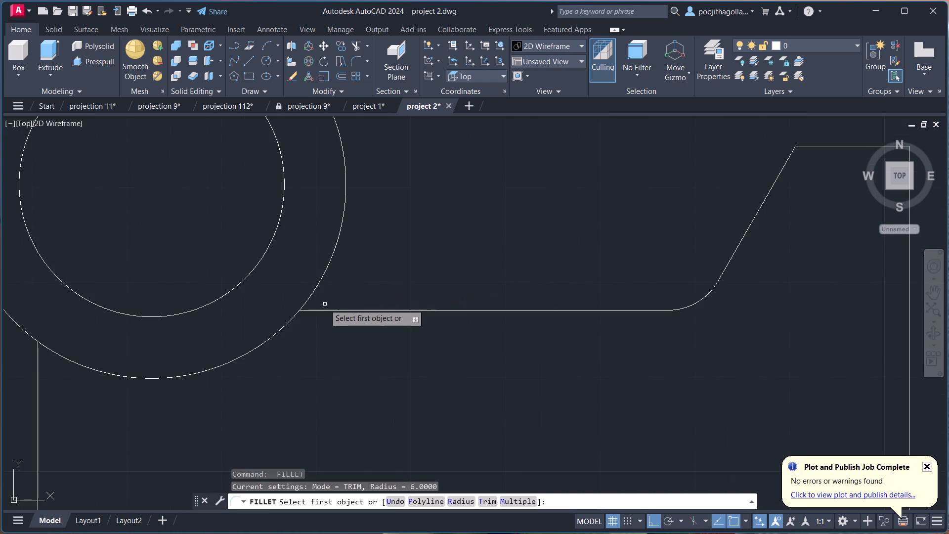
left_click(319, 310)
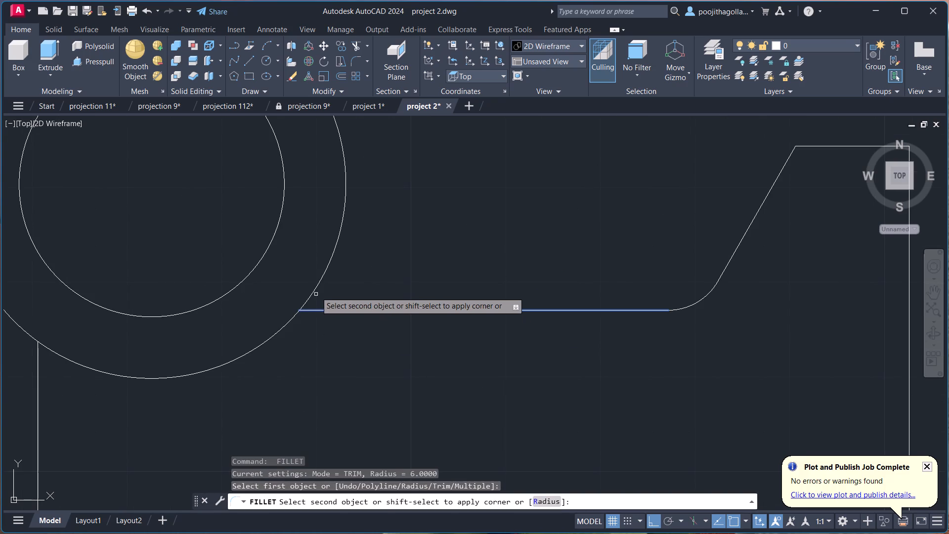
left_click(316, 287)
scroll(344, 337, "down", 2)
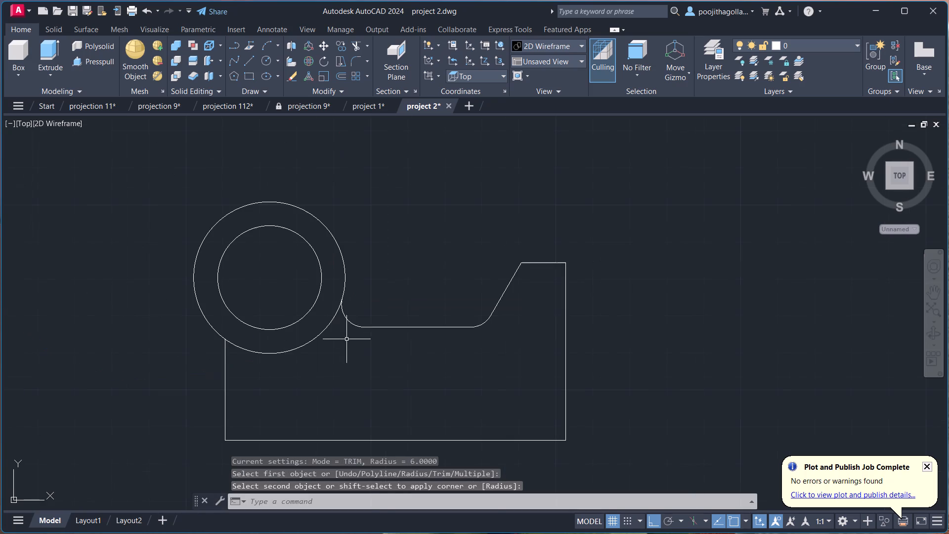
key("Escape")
Orbit around the filleted profile to examine its orientation in 3D.
scroll(427, 365, "down", 1)
middle_click_drag(443, 363, 430, 319)
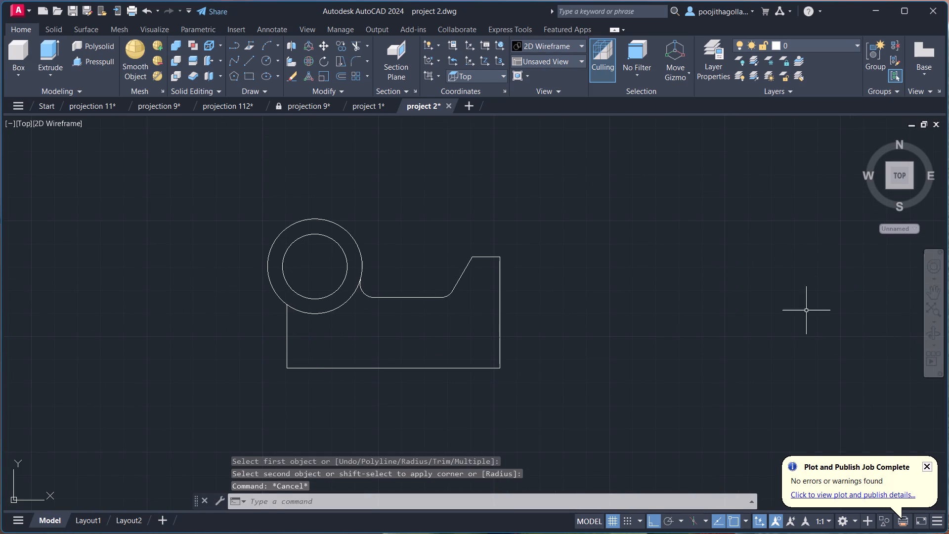
left_click(929, 331)
left_click_drag(739, 288, 721, 306)
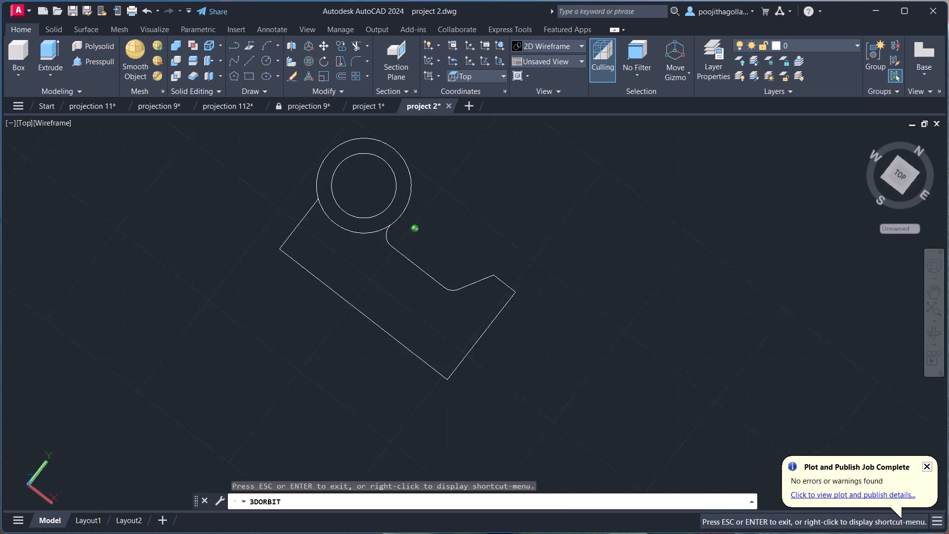
left_click_drag(721, 306, 743, 270)
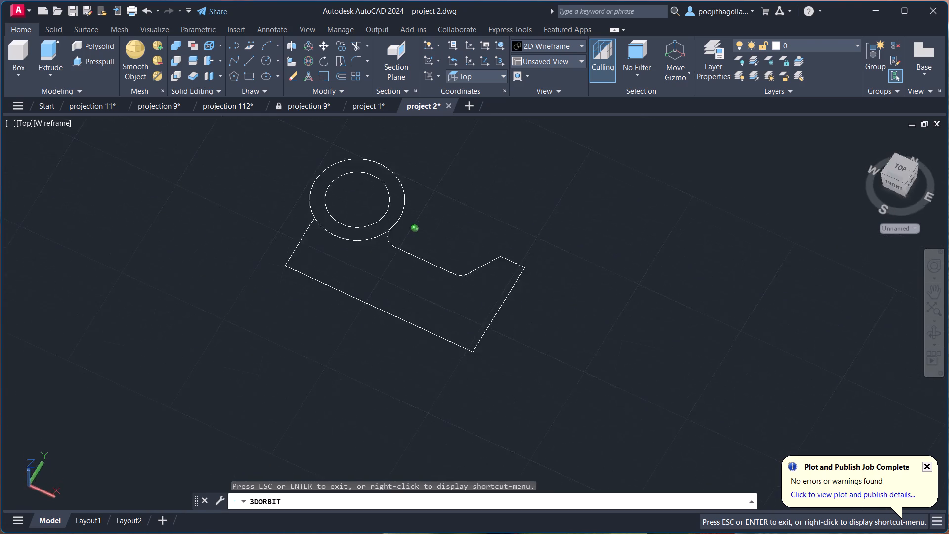
left_click_drag(743, 270, 792, 275)
left_click_drag(689, 284, 566, 361)
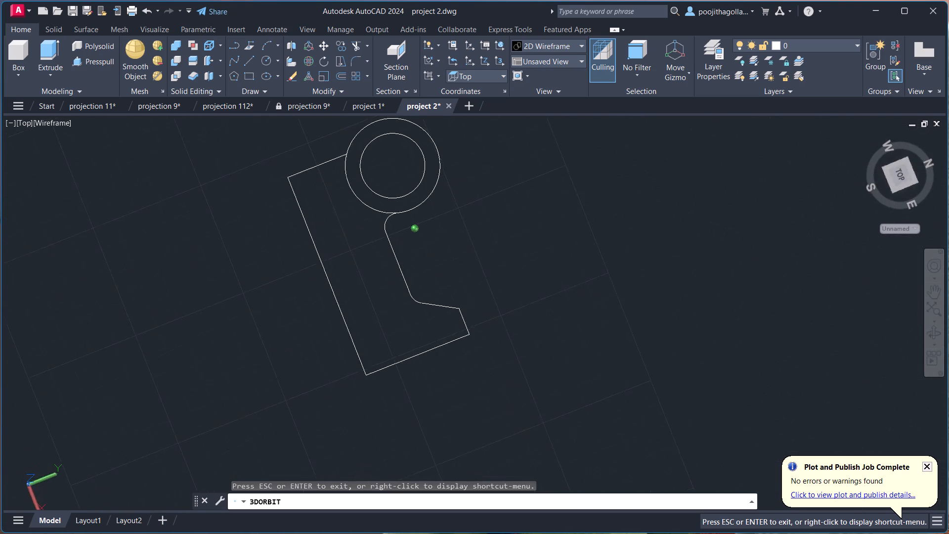
left_click_drag(566, 361, 781, 359)
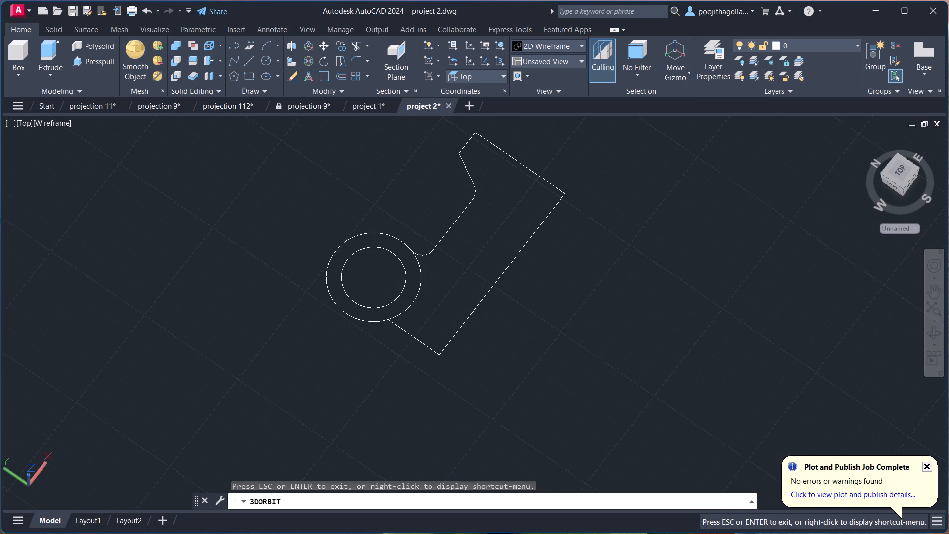
key("Escape")
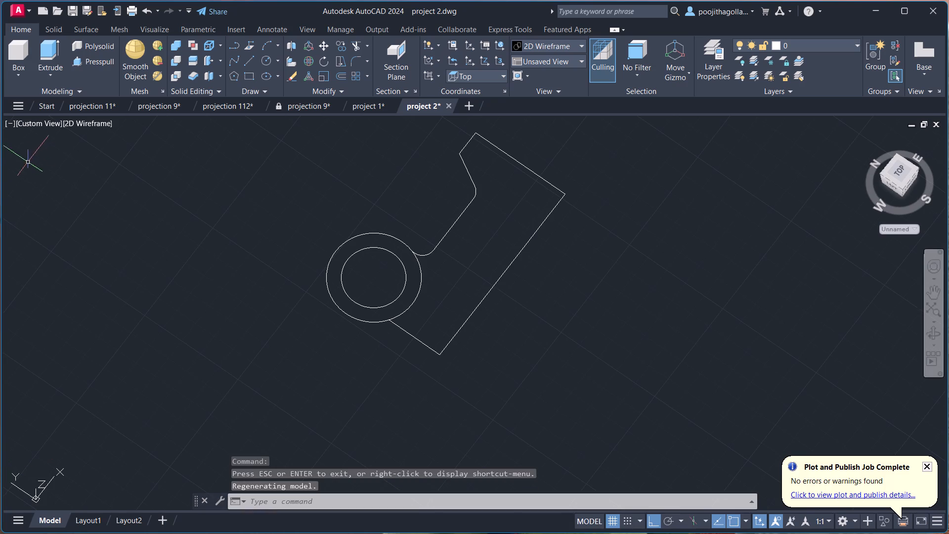
Switch the view to Front.
left_click(37, 128)
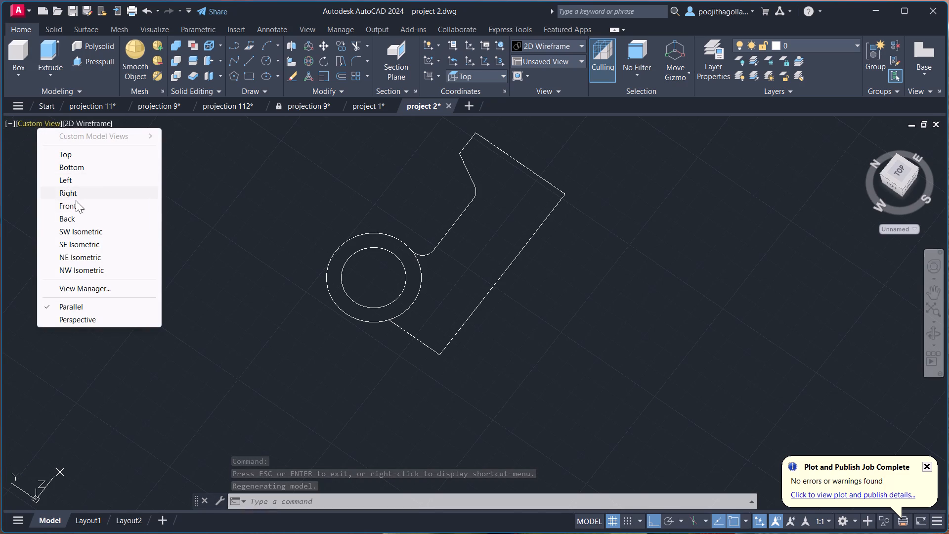
left_click(70, 208)
scroll(500, 314, "down", 3)
scroll(520, 322, "up", 1)
scroll(526, 322, "down", 1)
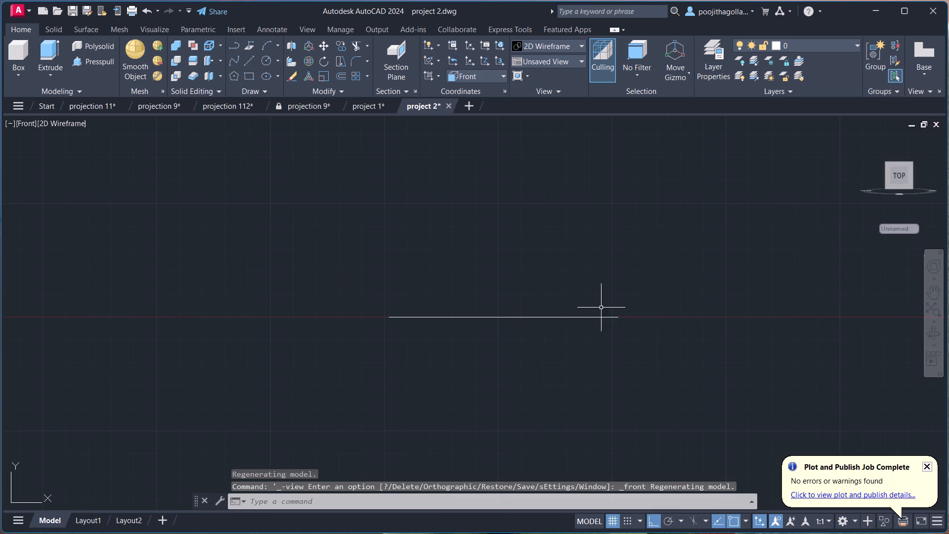
Select the entire existing profile, seen edge-on in the Front view, and erase it.
left_click_drag(681, 267, 681, 273)
left_click(316, 366)
key("Delete")
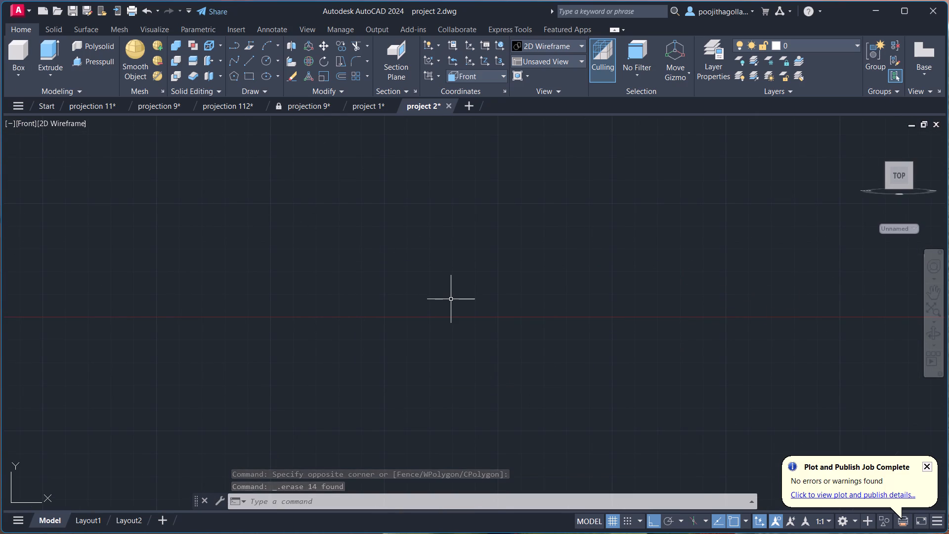
Draw a circle with radius 20.5 in the Front view, centred above the horizontal axis.
key("c")
key("Return")
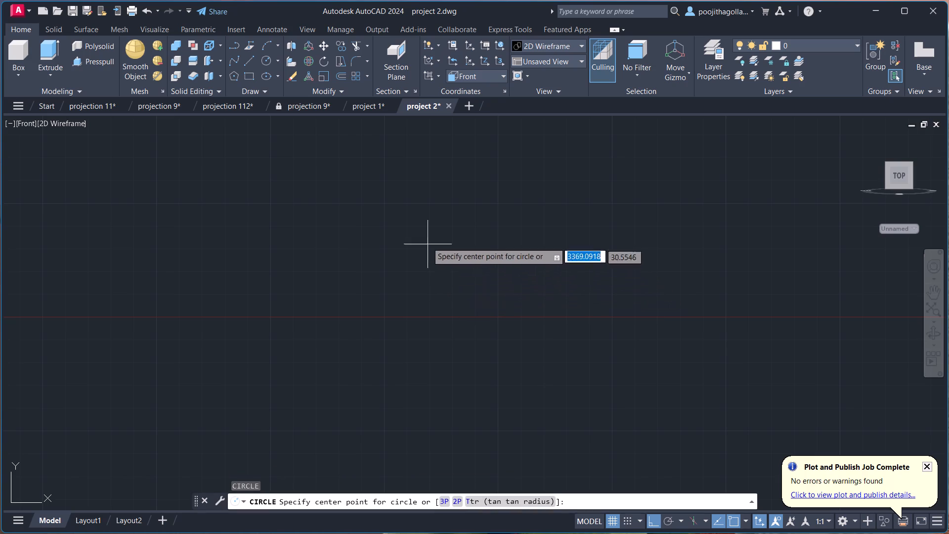
scroll(424, 221, "down", 5)
left_click(450, 225)
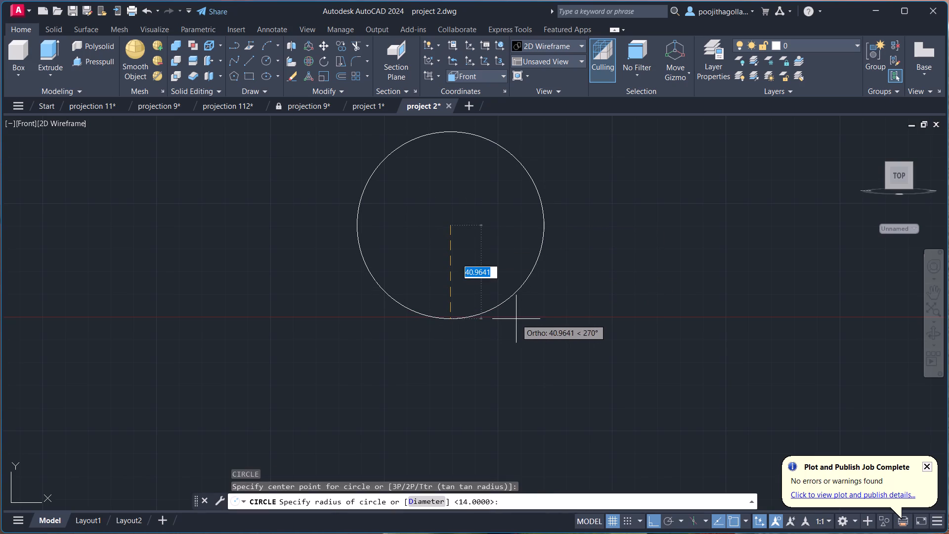
key("4")
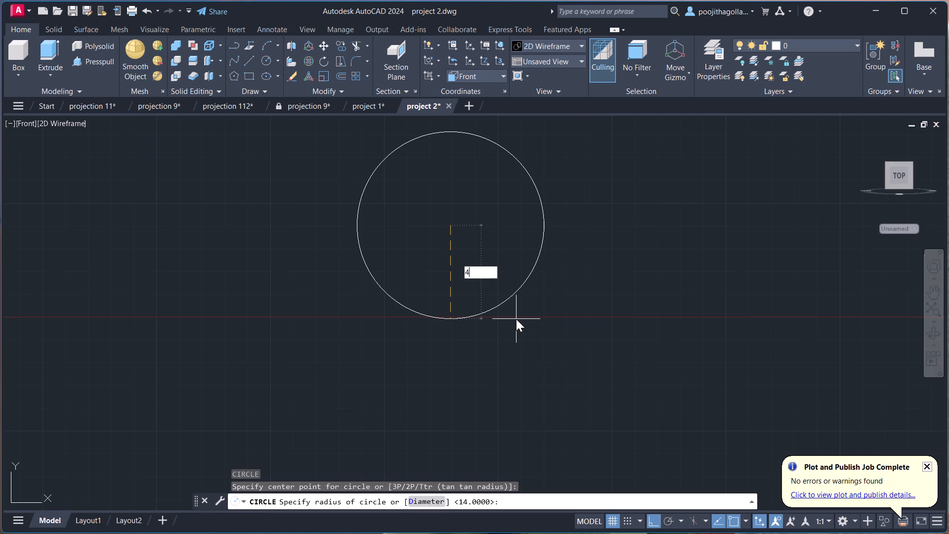
key("BackSpace")
type("20.5")
key("Return")
Draw a concentric inner circle with radius 14 at the centre of the existing circle.
scroll(516, 319, "up", 1)
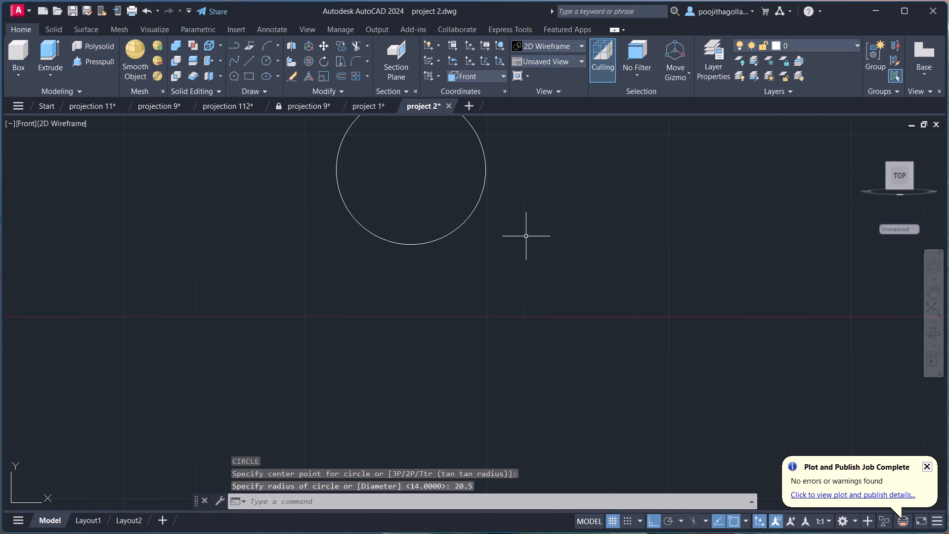
middle_click_drag(508, 228, 534, 290)
key("c")
key("Return")
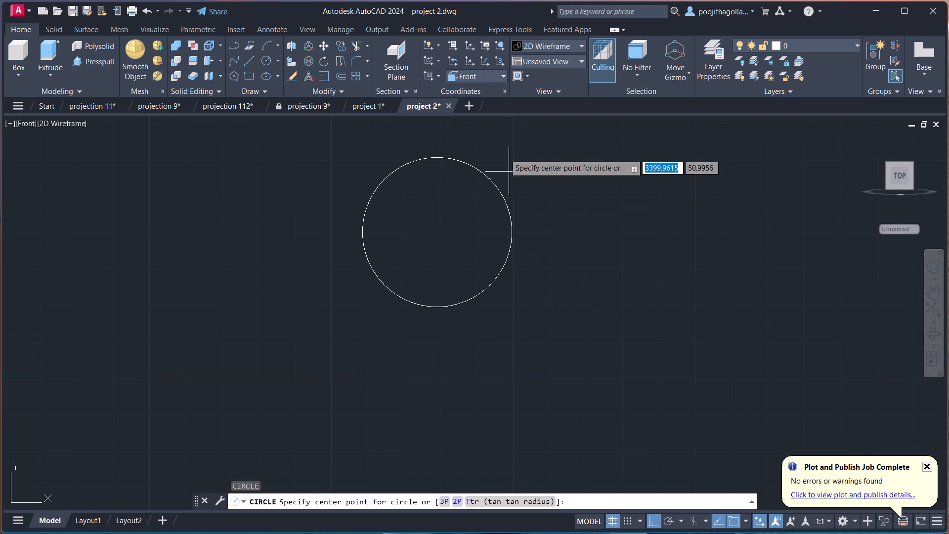
left_click(438, 233)
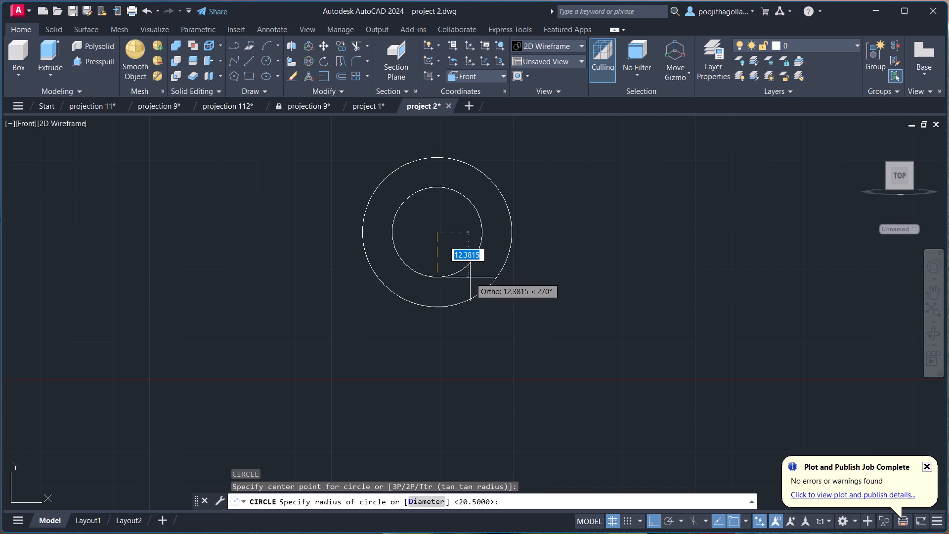
type("14")
key("Return")
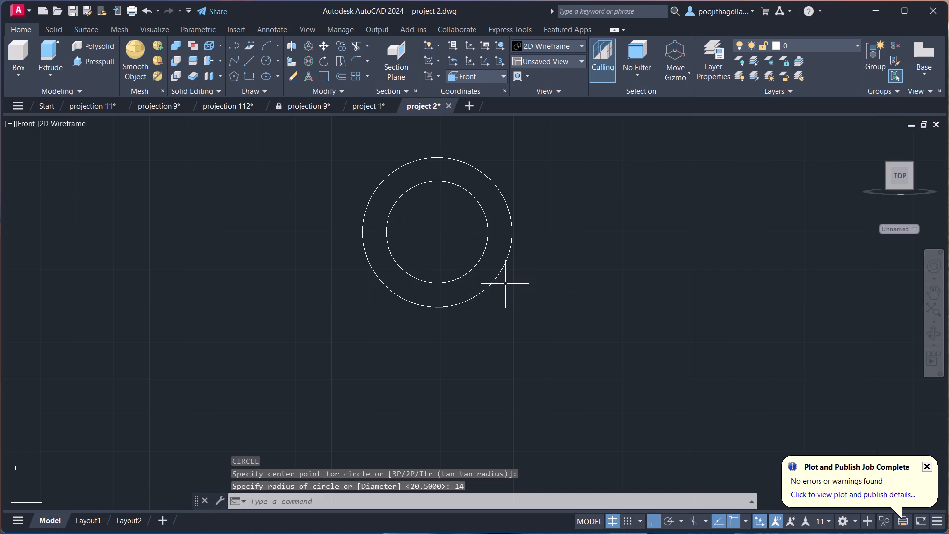
Draw a vertical centre line 44 long downward from the circles' centre.
key("l")
key("Return")
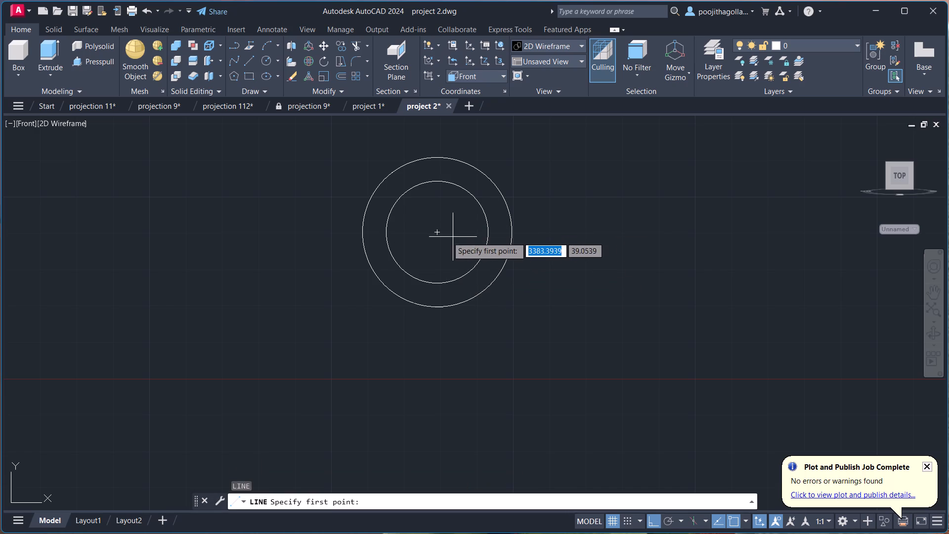
left_click(439, 232)
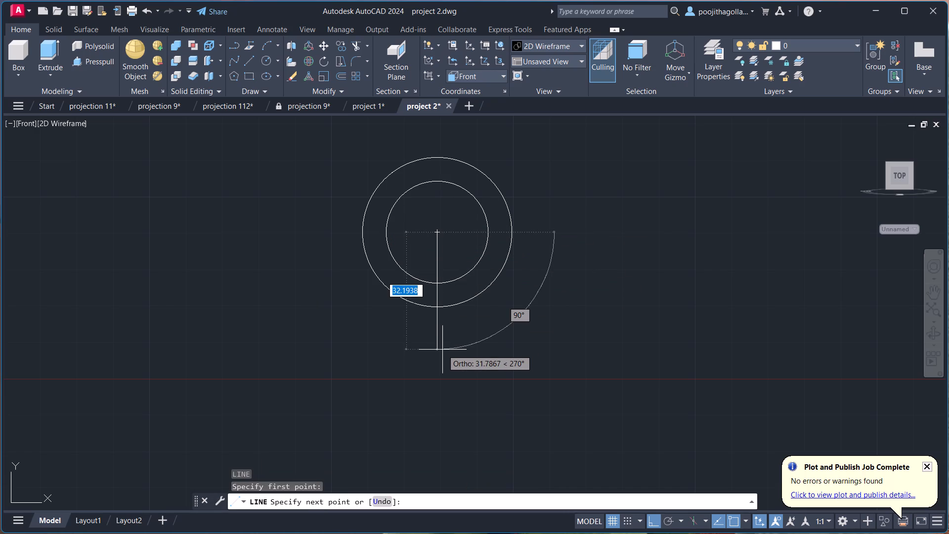
type("44")
key("Return")
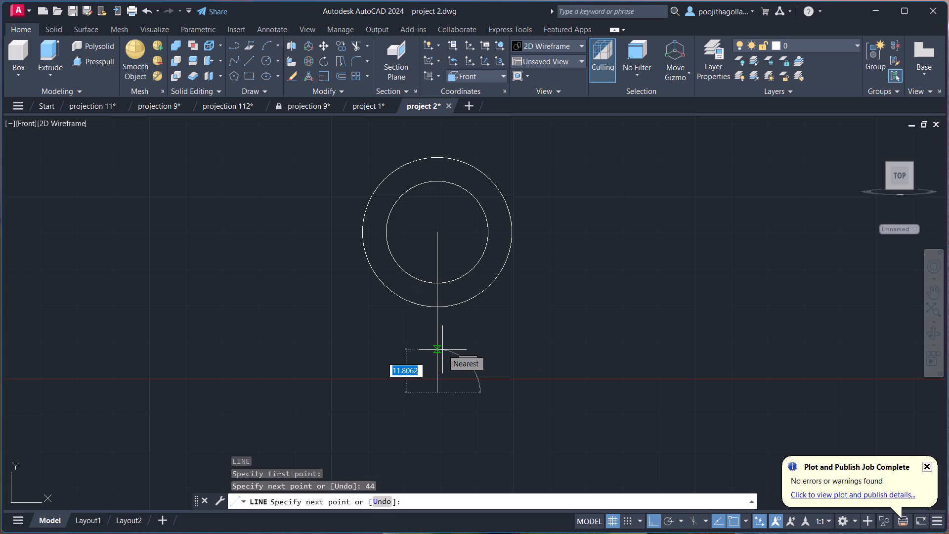
key("Escape")
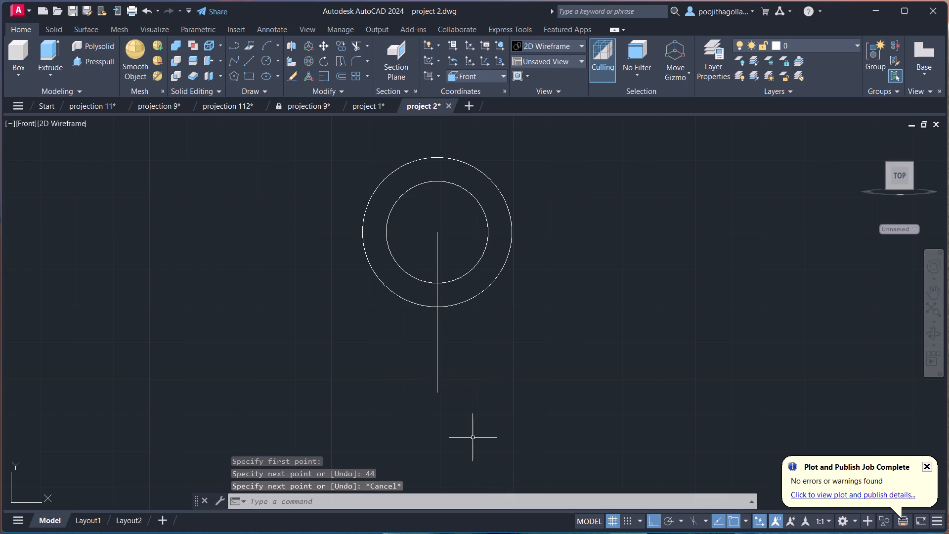
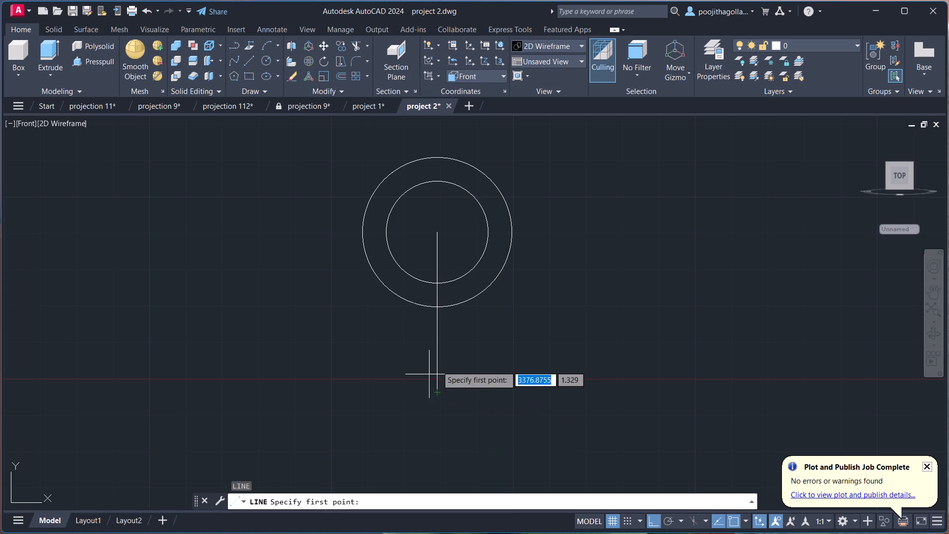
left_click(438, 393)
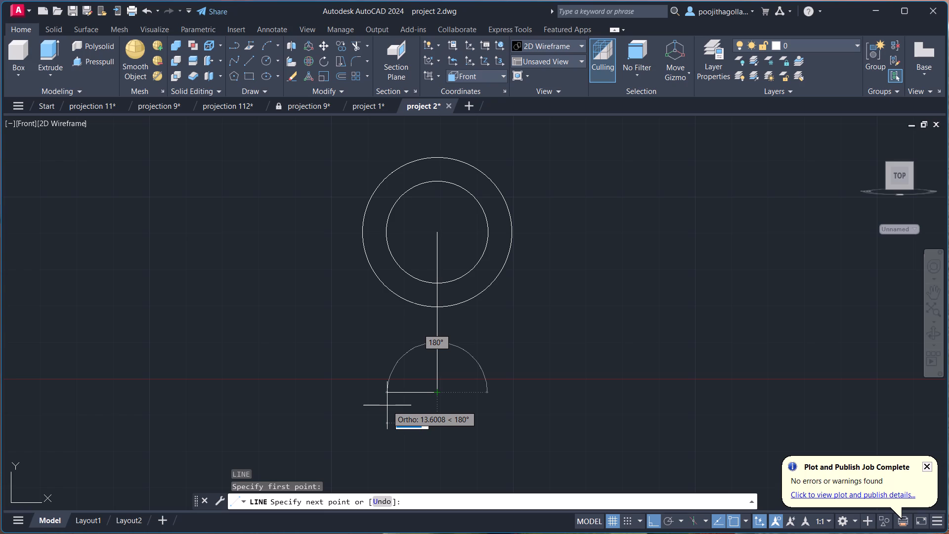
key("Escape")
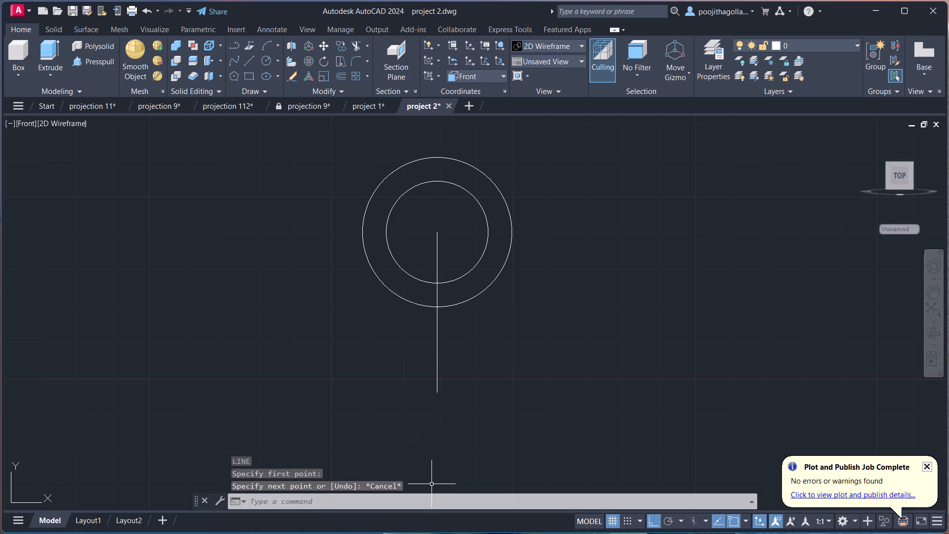
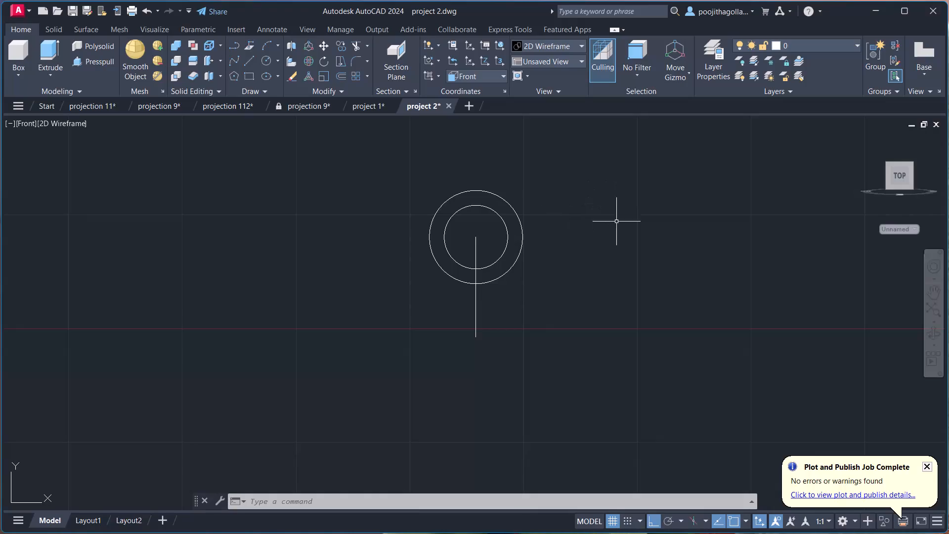
Draw a 12-unit horizontal line leftward from the lower end of the vertical line below the circles.
key("l")
key("Return")
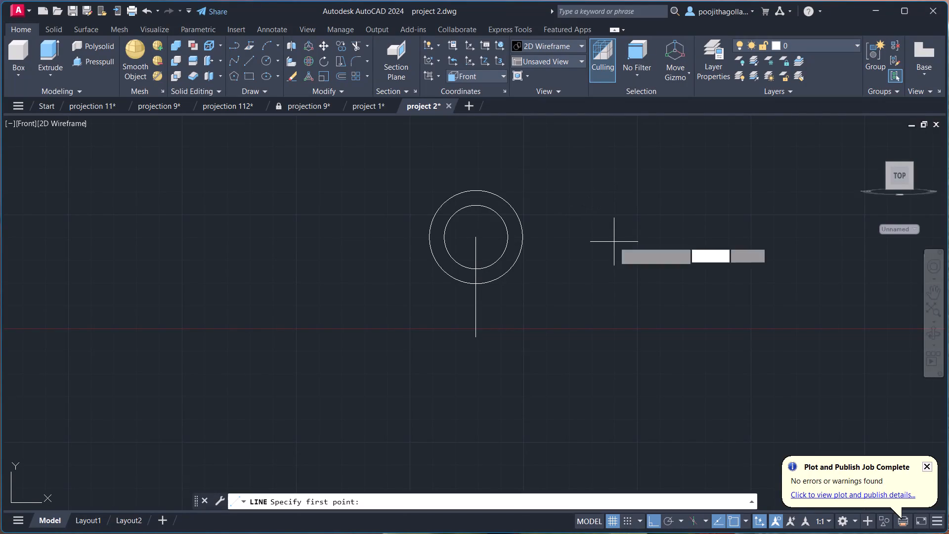
left_click(475, 338)
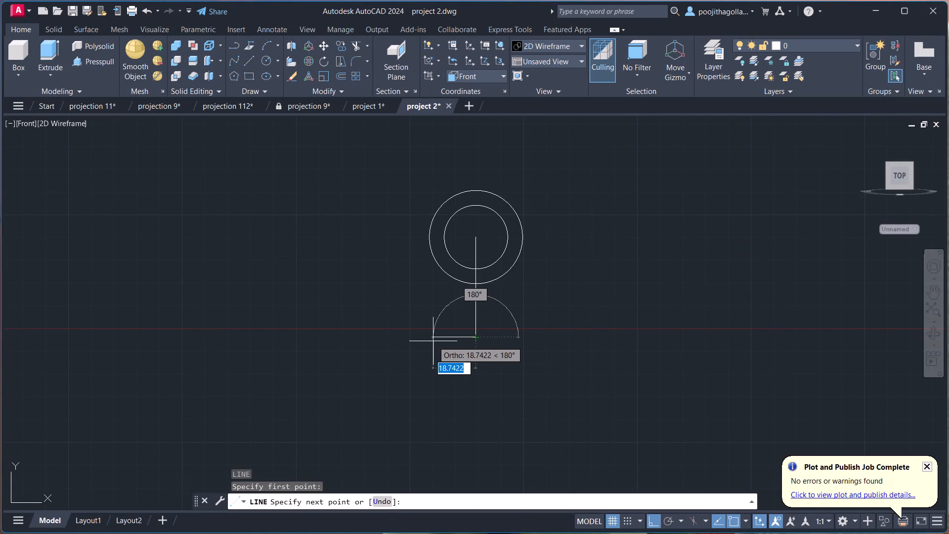
type("12")
key("Return")
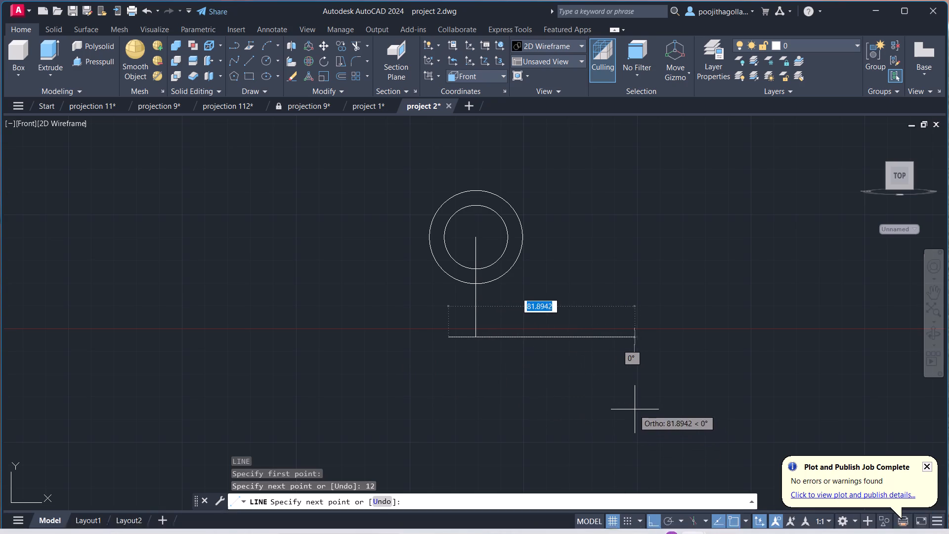
key("Escape")
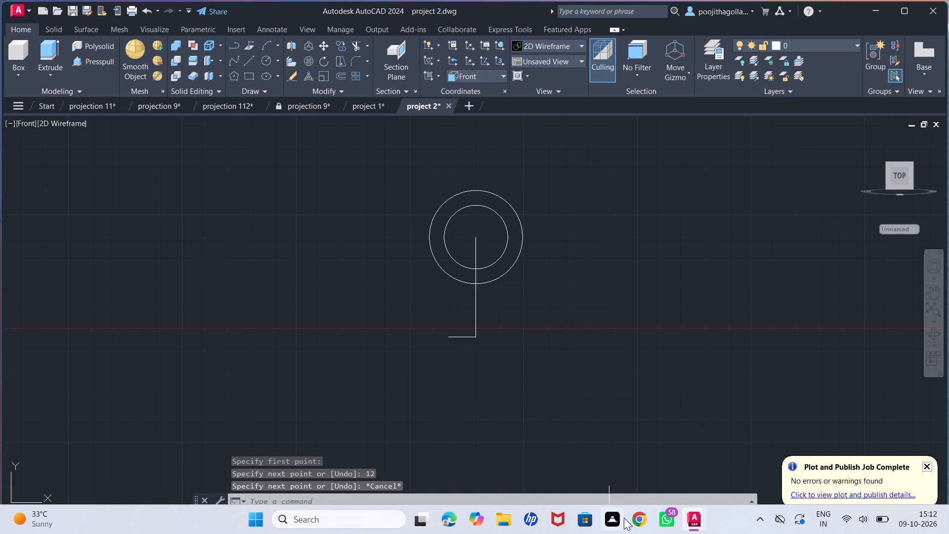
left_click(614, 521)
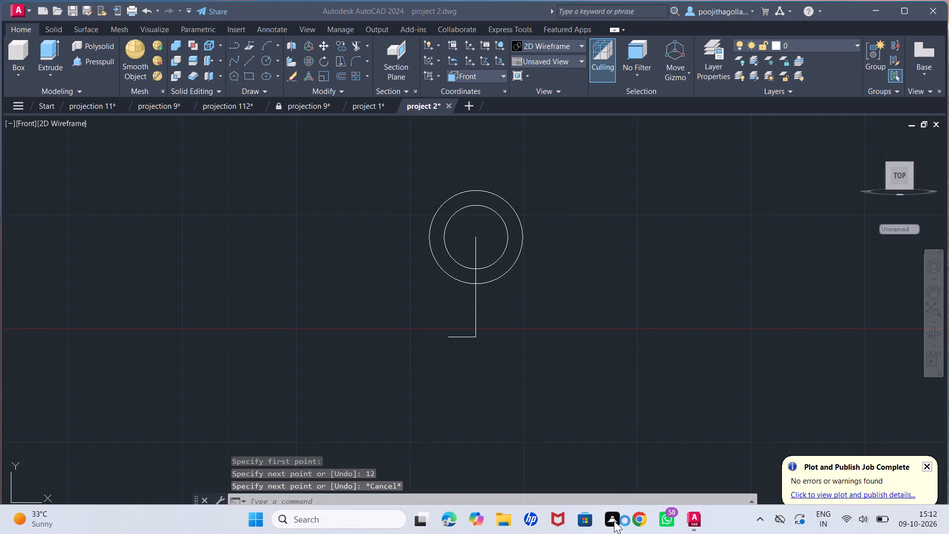
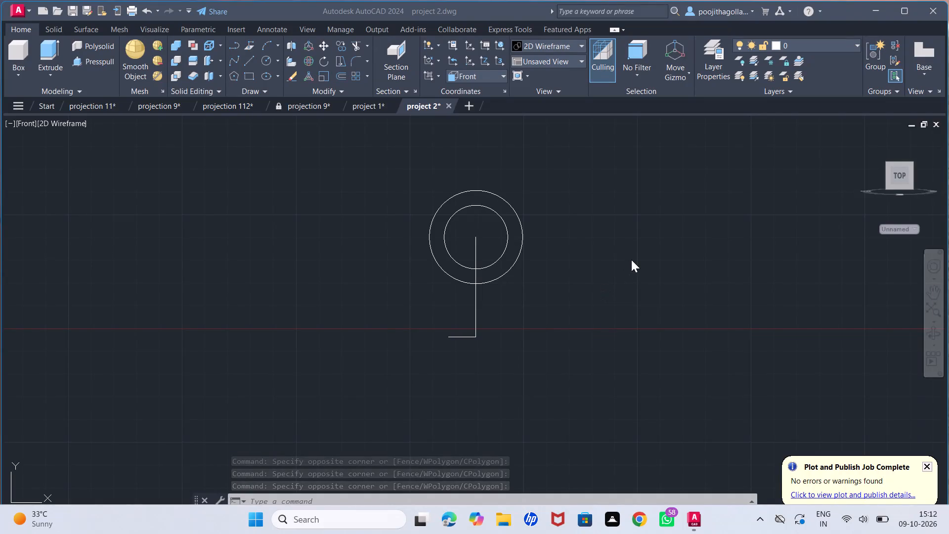
Draw a 24-unit horizontal line rightward from the lower end of the vertical line below the circles.
left_click(631, 267)
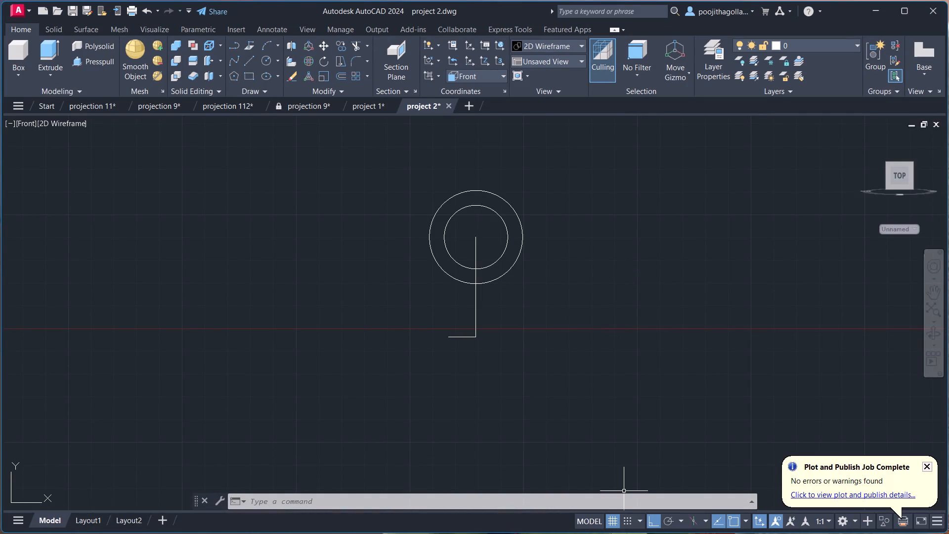
left_click(636, 268)
left_click(583, 388)
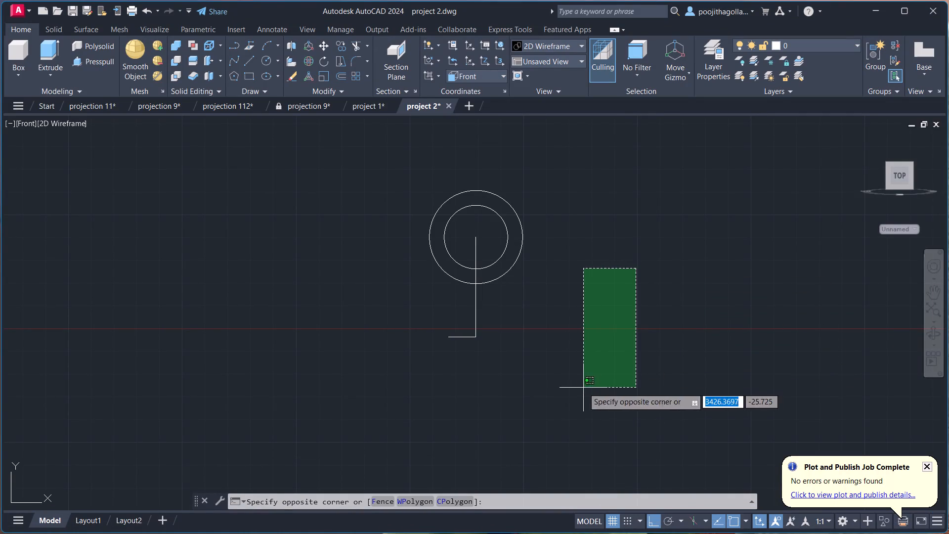
key("l")
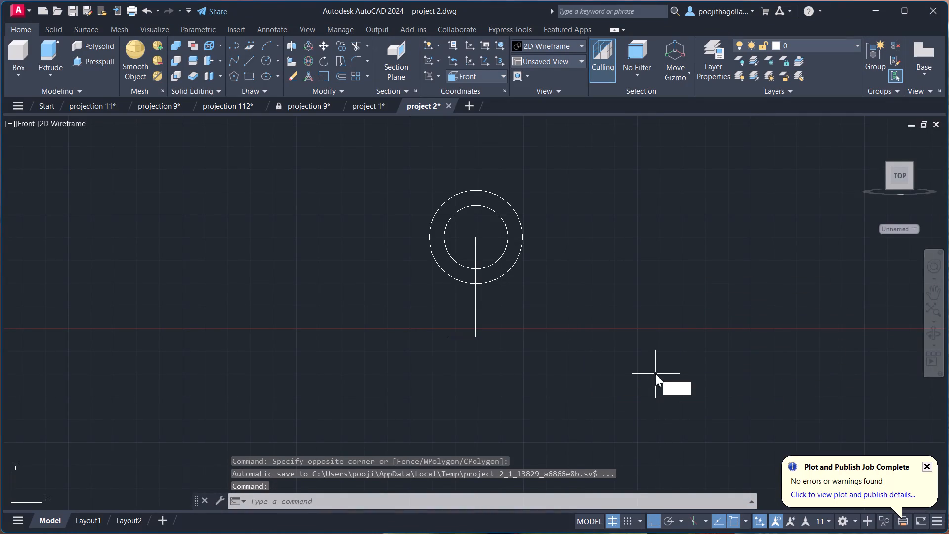
key("Return")
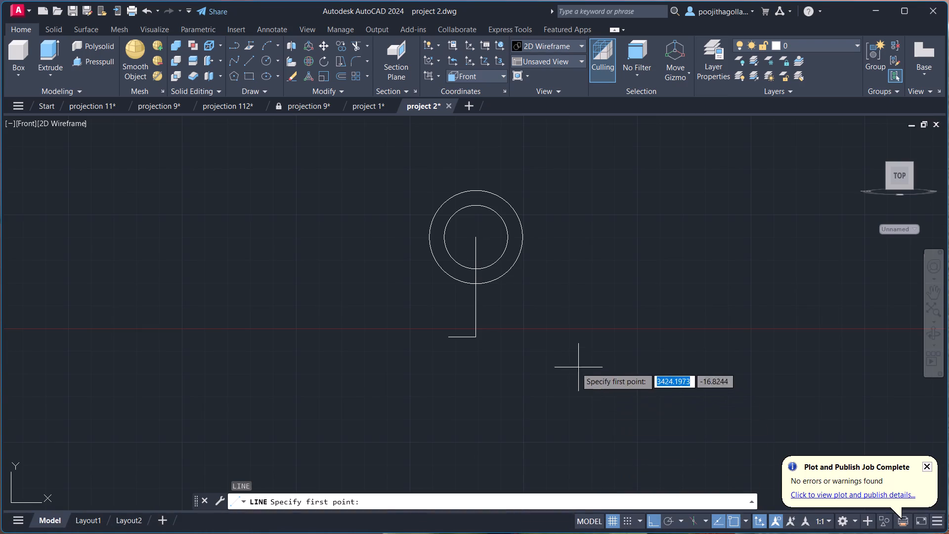
left_click(478, 338)
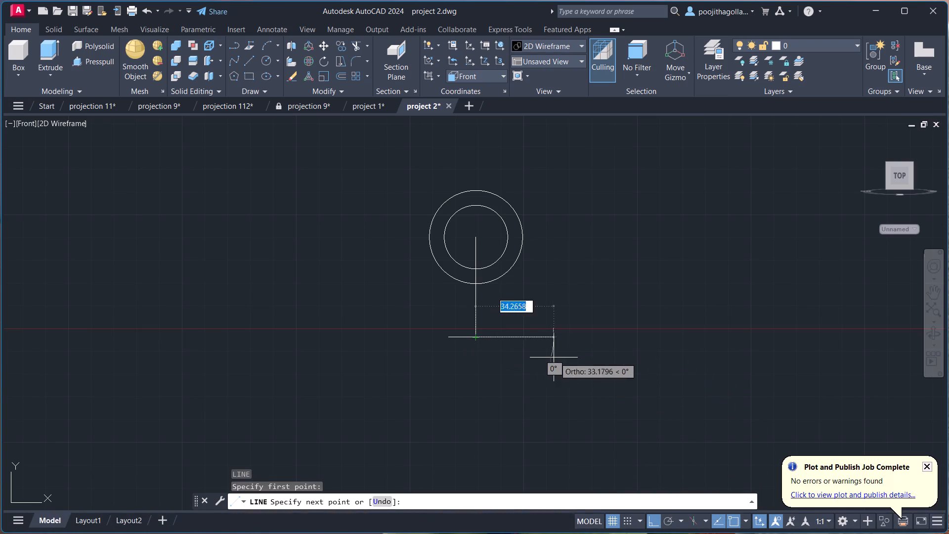
key("2")
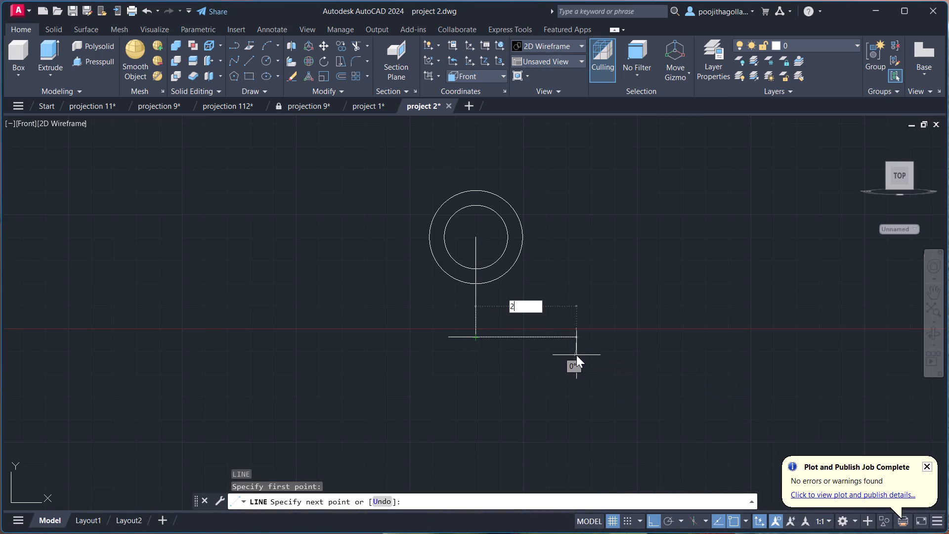
key("4")
key("Return")
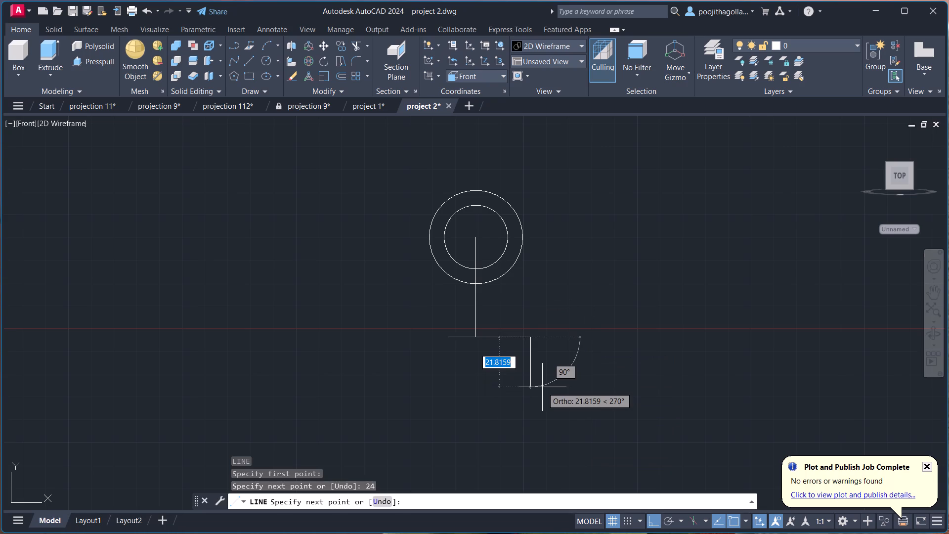
key("Escape")
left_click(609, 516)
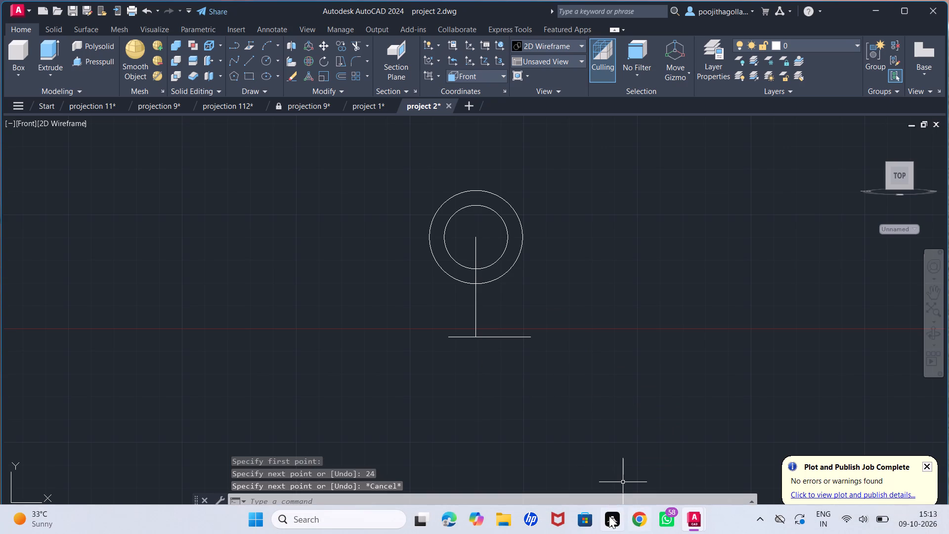
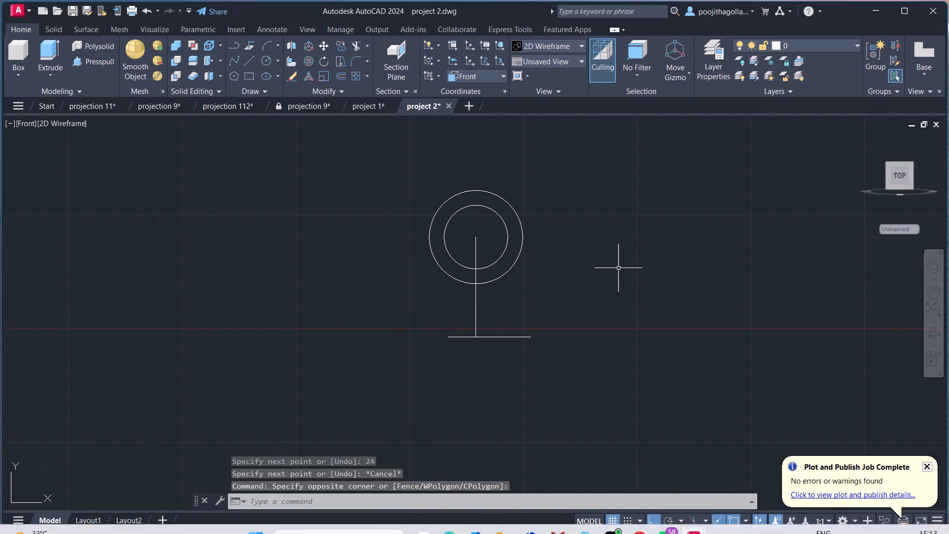
Extend the base line rightward from its right end with consecutive horizontal segments of 26, 16 and 12 units.
key("l")
key("Return")
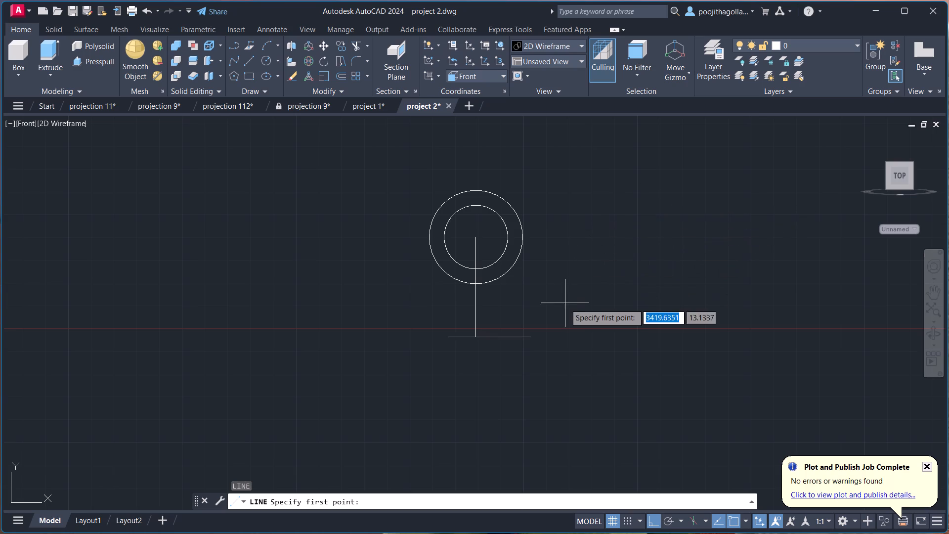
left_click(531, 335)
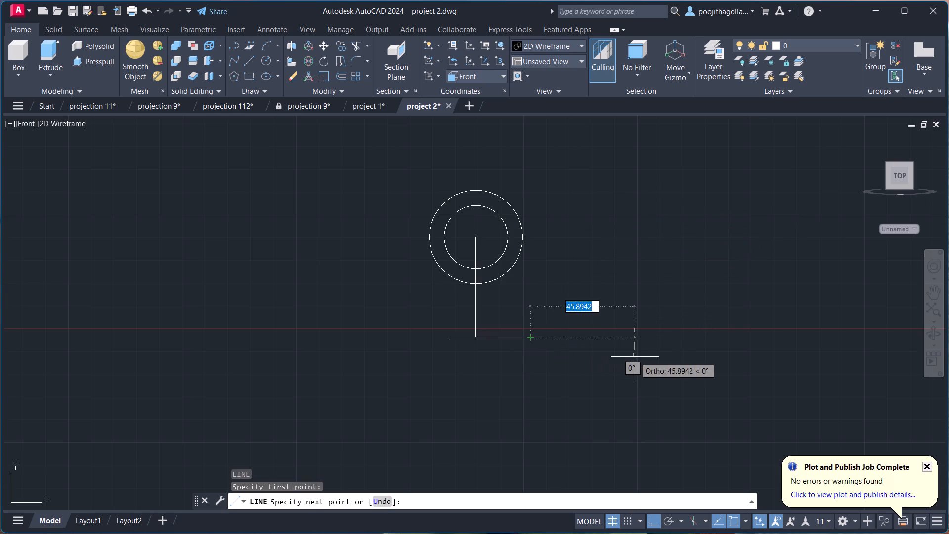
type("26")
key("Return")
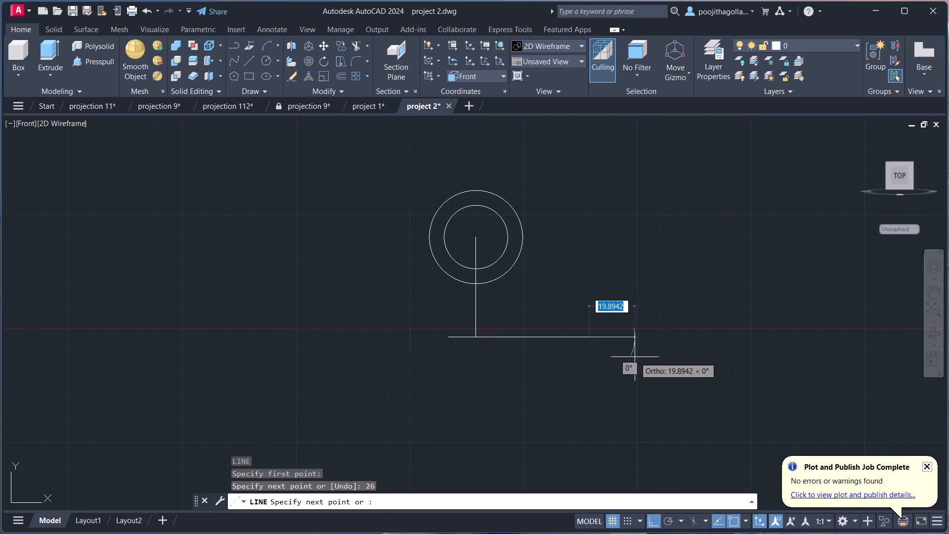
type("16")
key("Return")
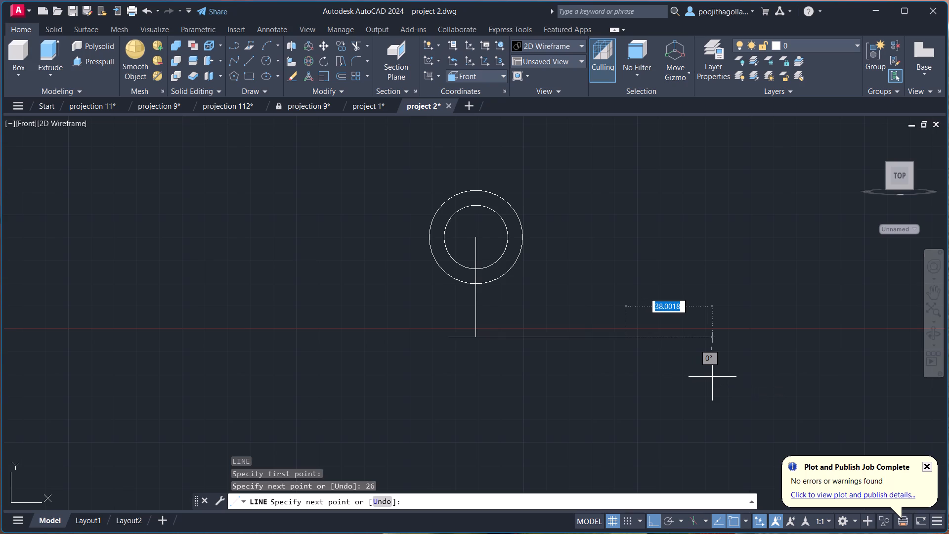
type("12")
key("Return")
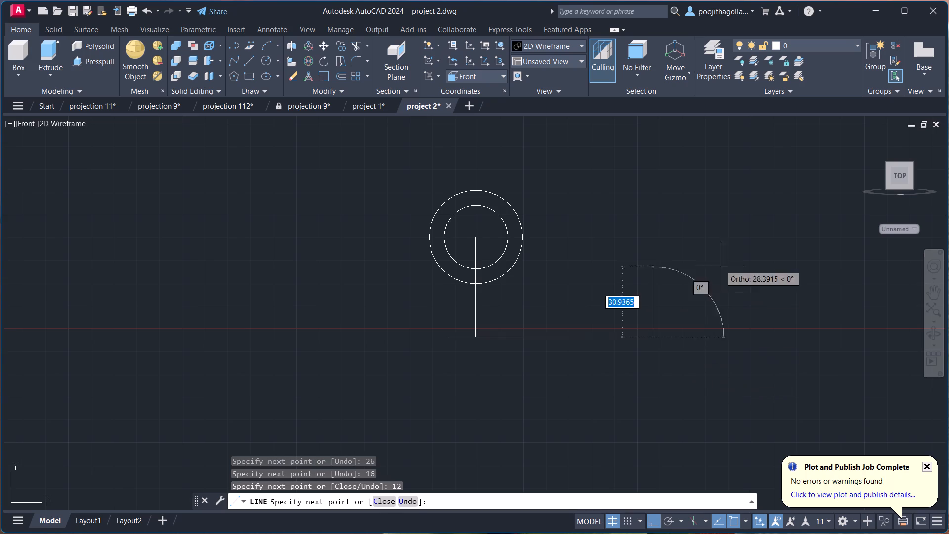
Continue the line 48 units straight up from the base's right end and 12 units leftward for the upright's top edge.
scroll(669, 226, "up", 1)
middle_click_drag(663, 231, 735, 236)
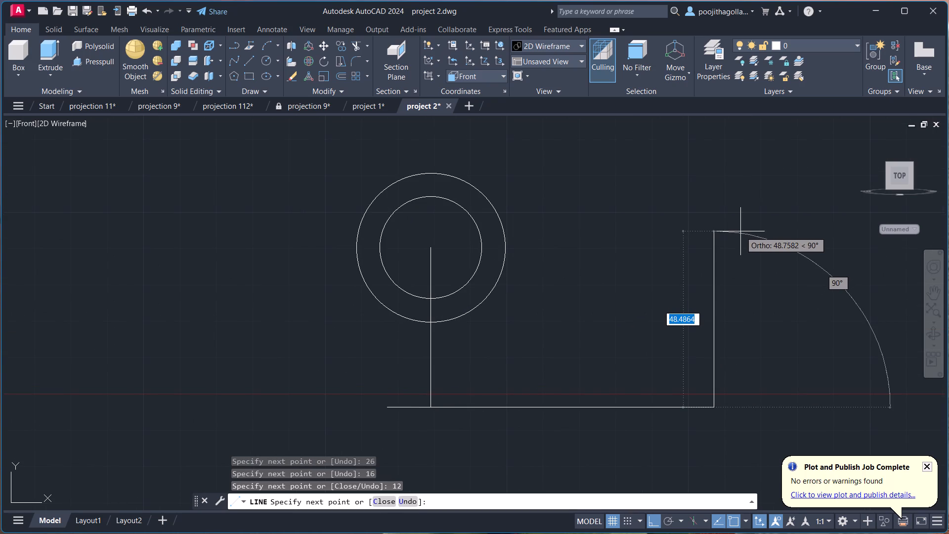
type("48")
key("Return")
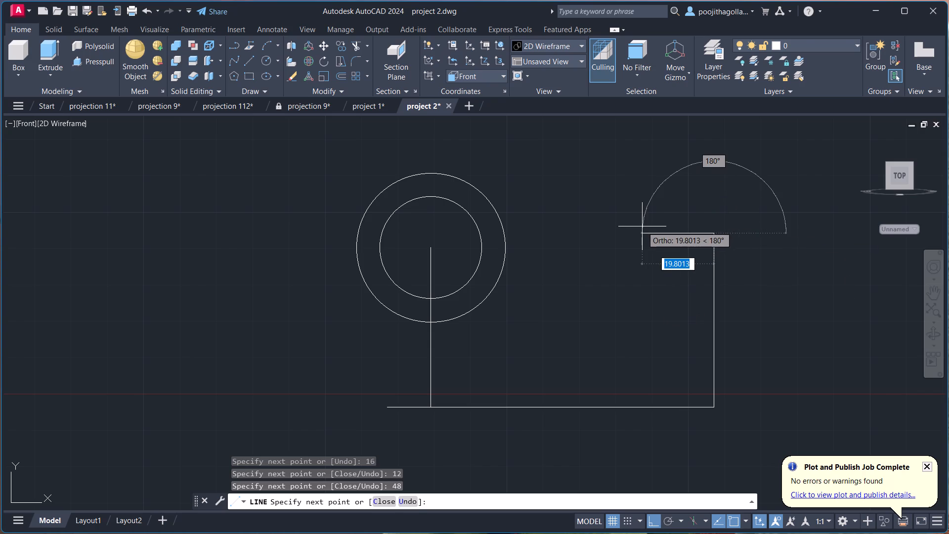
type("12")
key("Return")
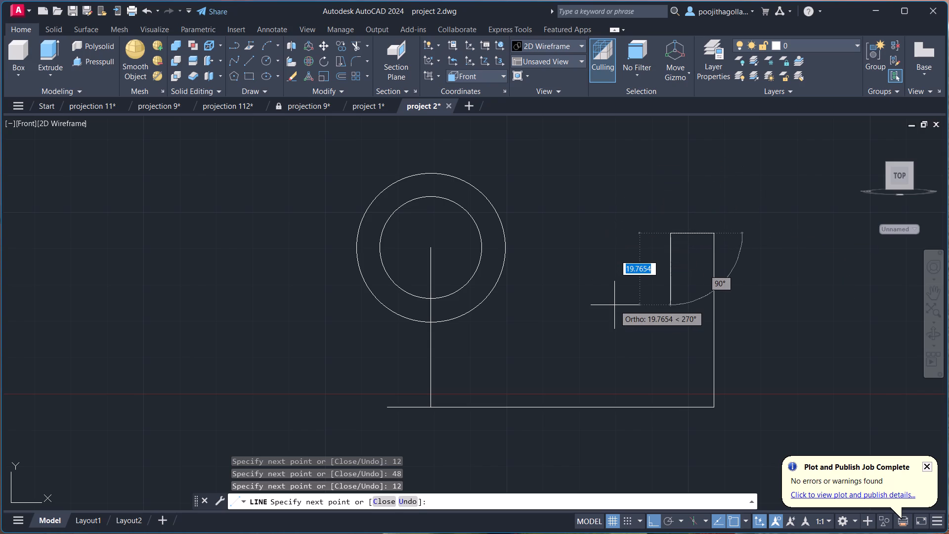
key("shift+at")
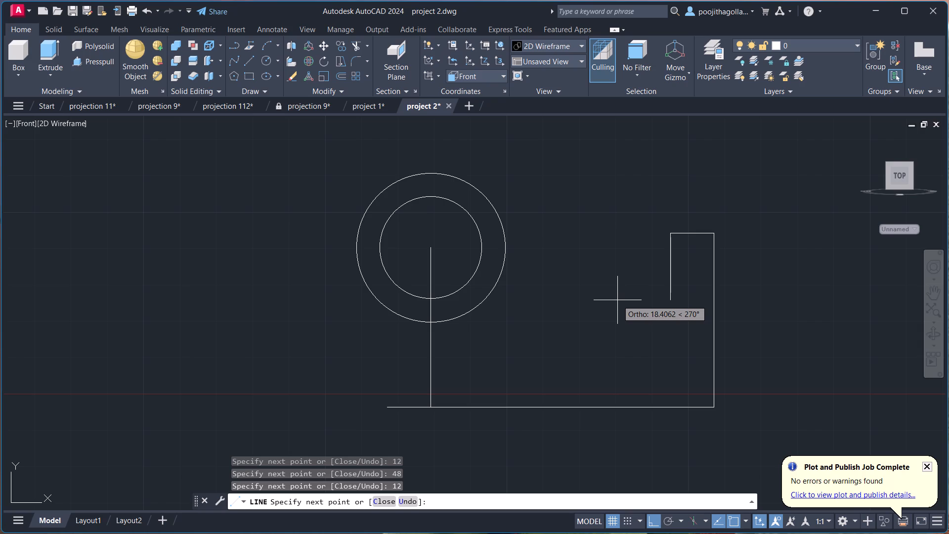
key("shift+at")
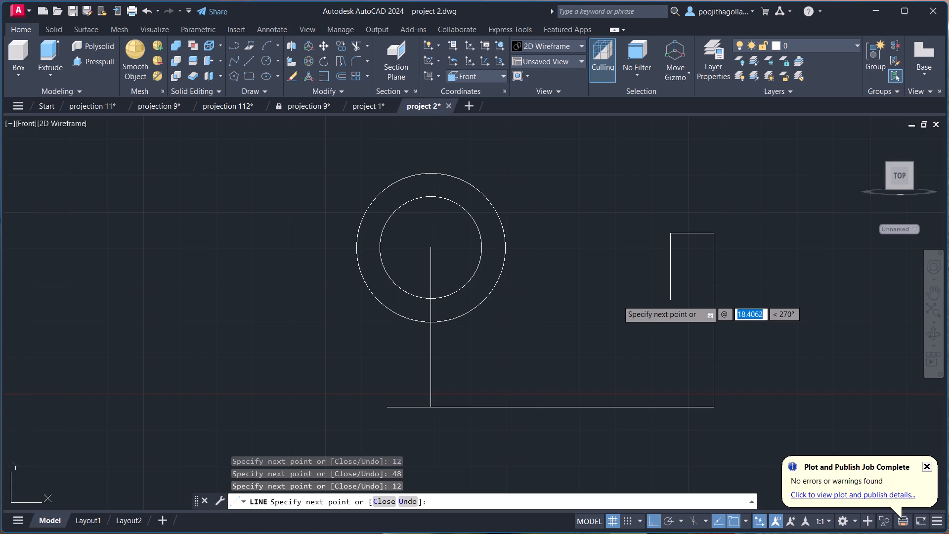
type("19")
key("shift+less")
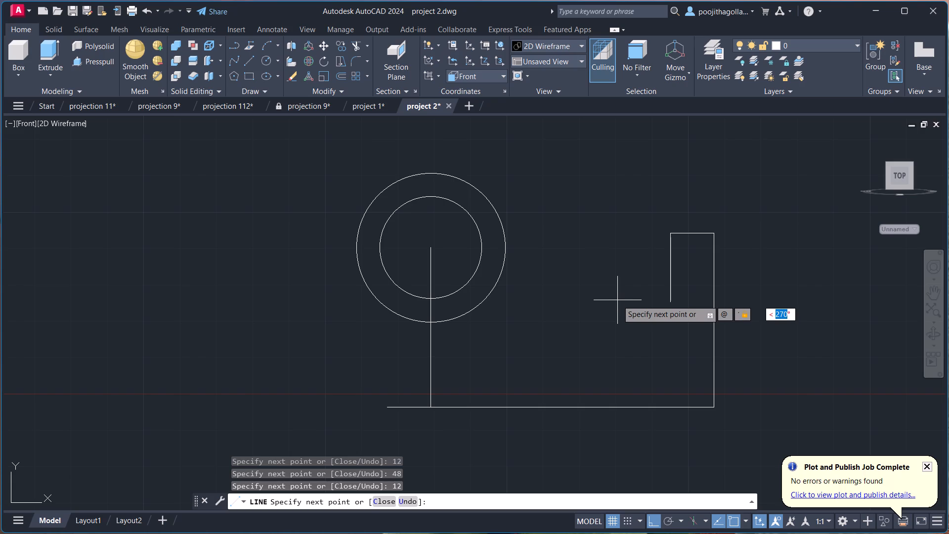
type("240")
key("Return")
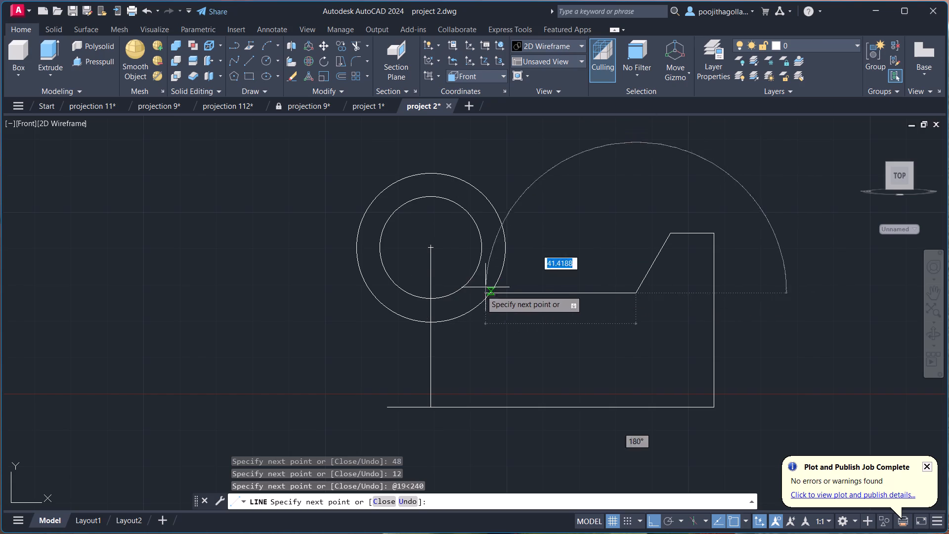
scroll(480, 292, "up", 3)
left_click(462, 295)
scroll(524, 311, "down", 2)
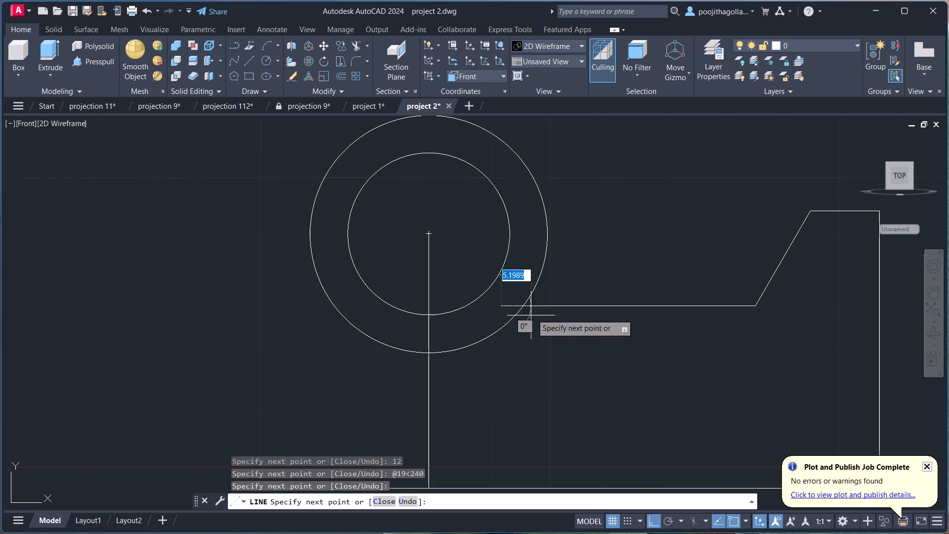
key("Escape")
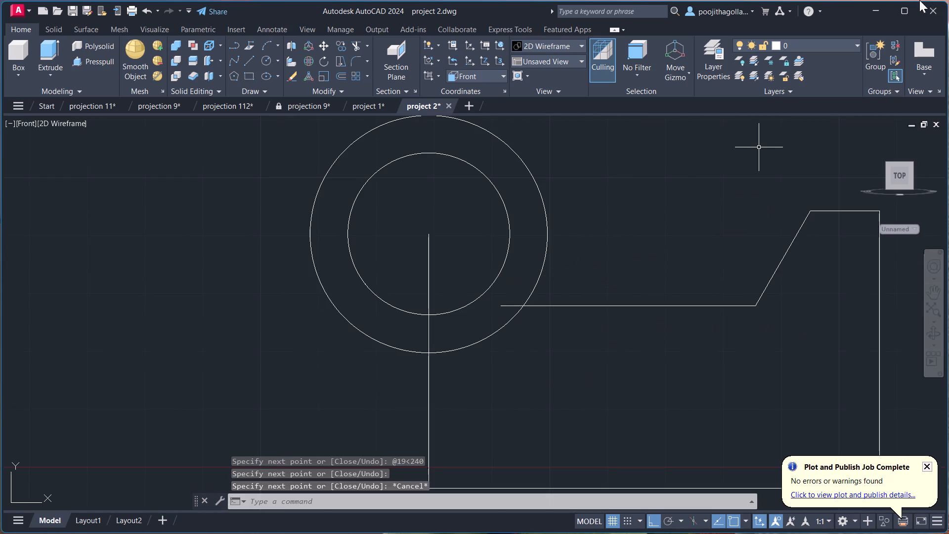
Trim the part of the horizontal line that lies inside the outer circle.
scroll(510, 343, "down", 1)
scroll(510, 343, "up", 2)
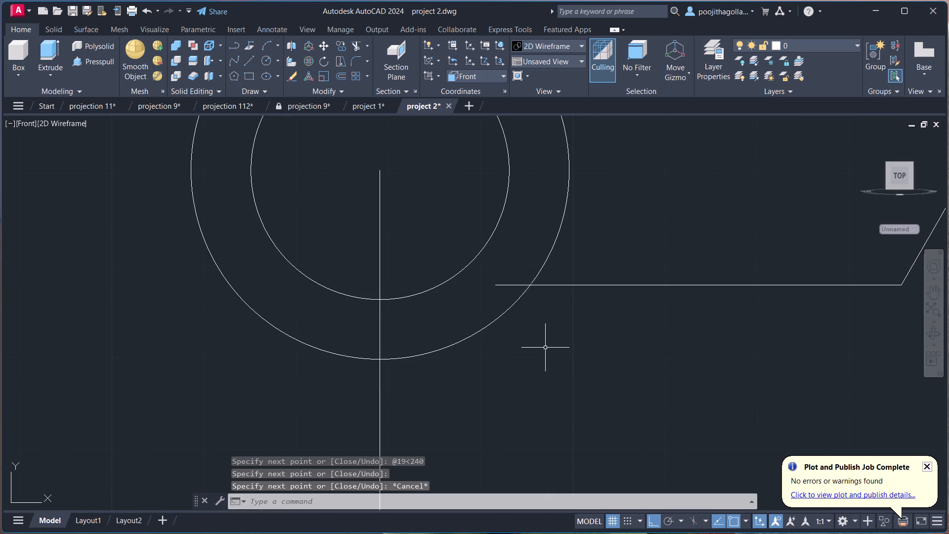
type("tr")
key("Return")
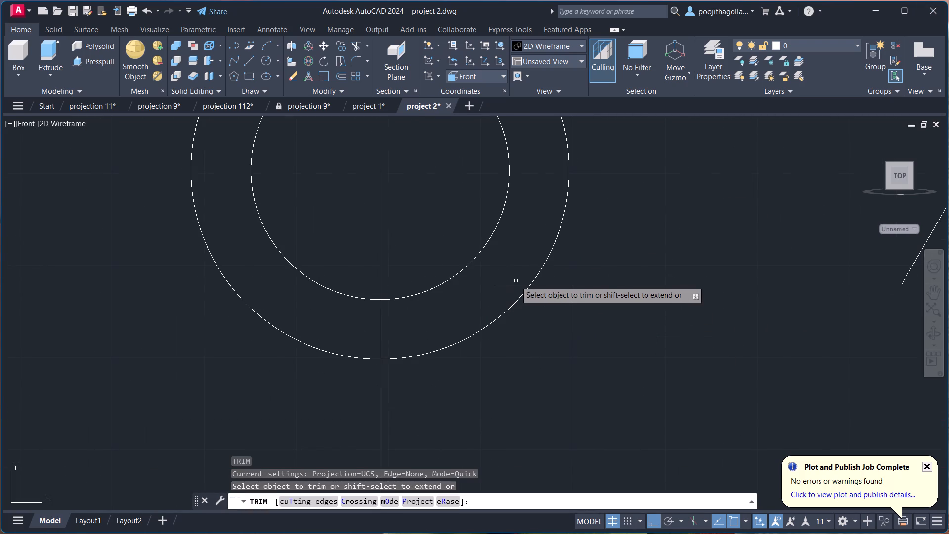
left_click(507, 286)
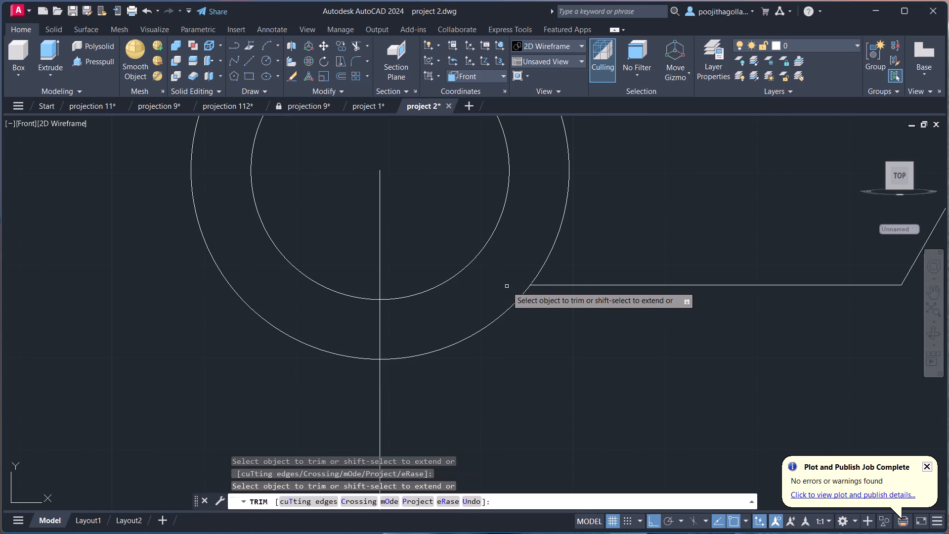
key("Escape")
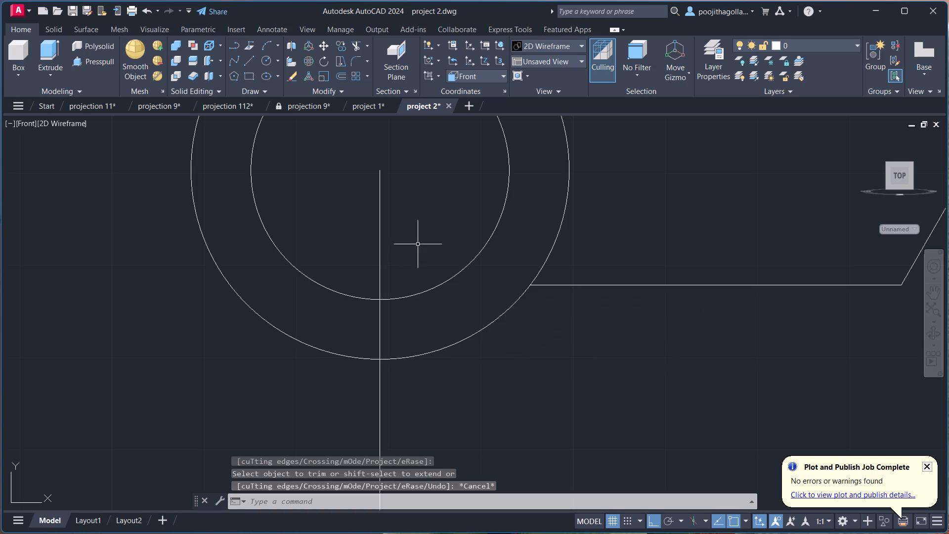
Move the vertical centre line 12 units leftward, from its lower end to the left end of the base line.
scroll(418, 229, "down", 2)
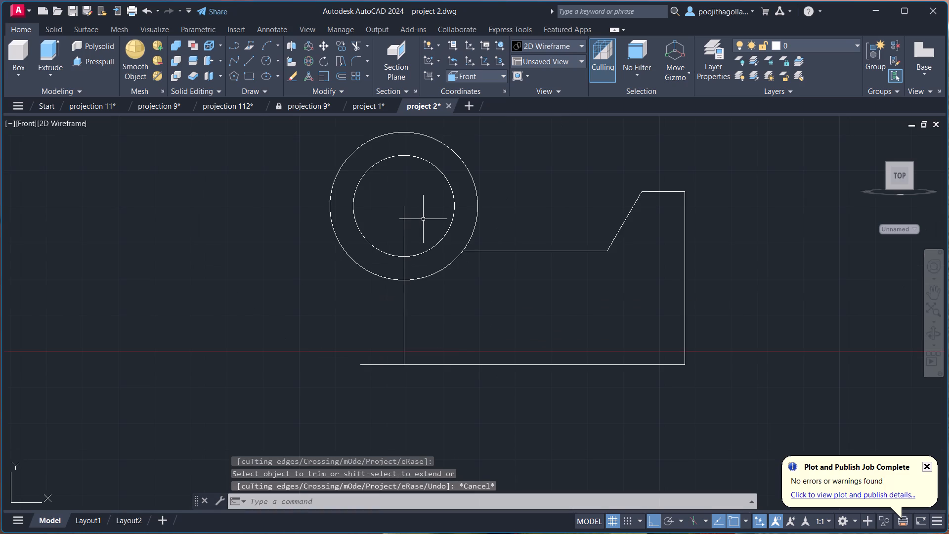
scroll(420, 222, "up", 1)
left_click(419, 235)
left_click(383, 243)
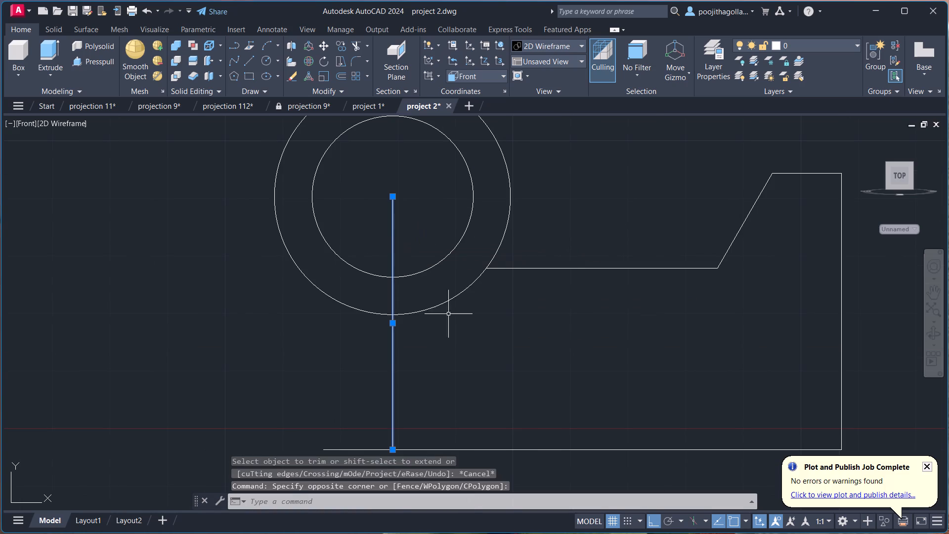
scroll(480, 344, "down", 1)
key("m")
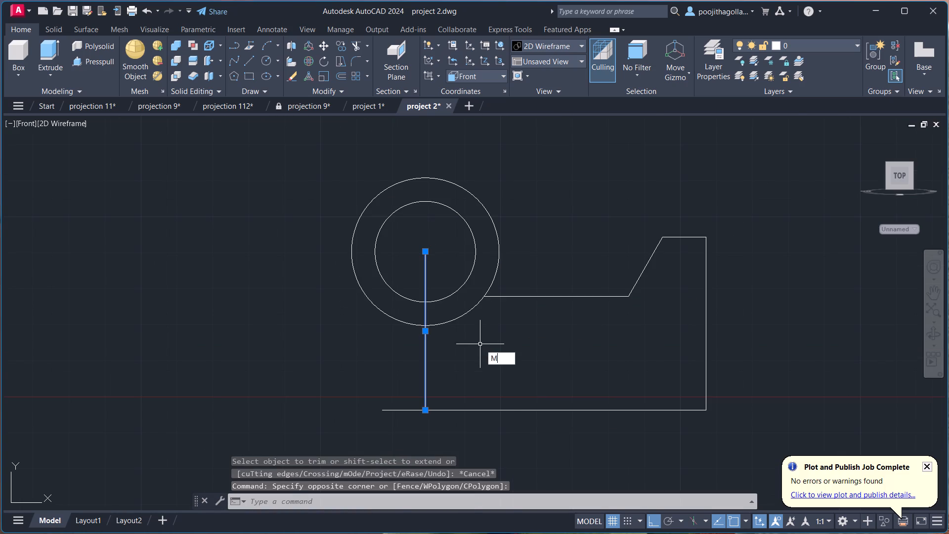
key("Return")
left_click(427, 407)
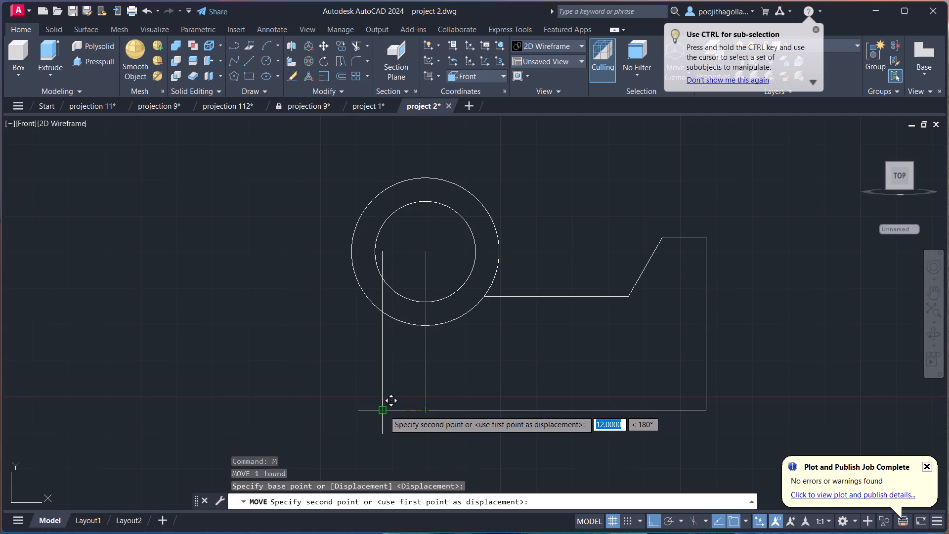
left_click(384, 410)
key("Escape")
Trim the left vertical line inside both circles so it stops at the outer circle.
scroll(418, 288, "up", 2)
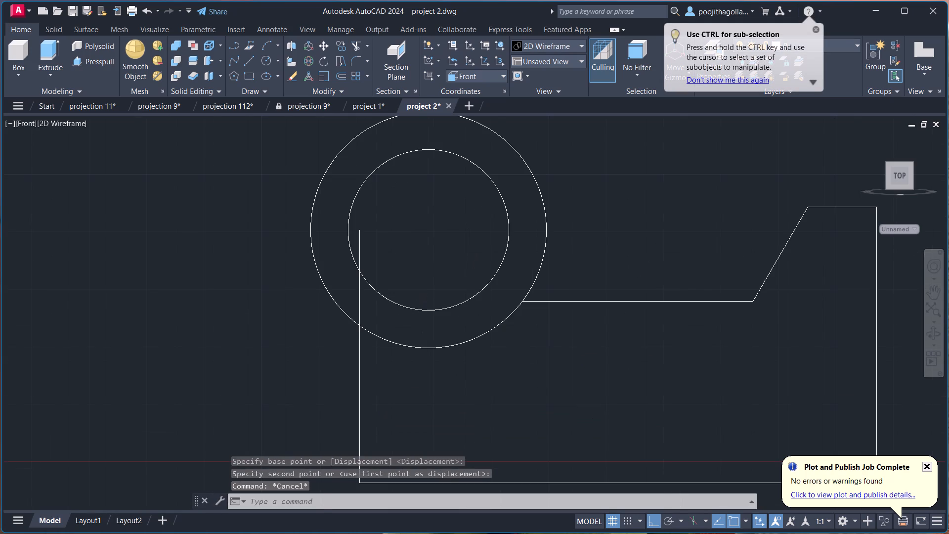
type("tr")
key("Return")
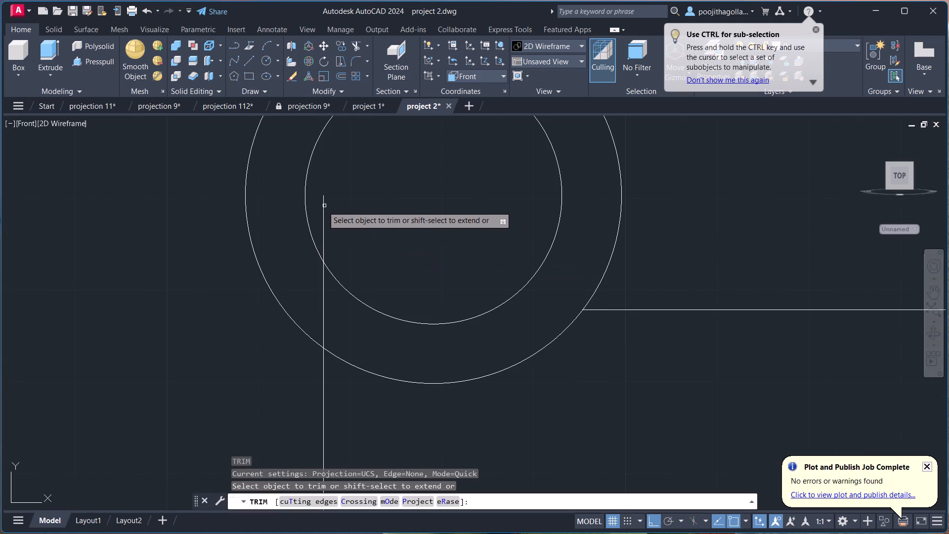
left_click(325, 216)
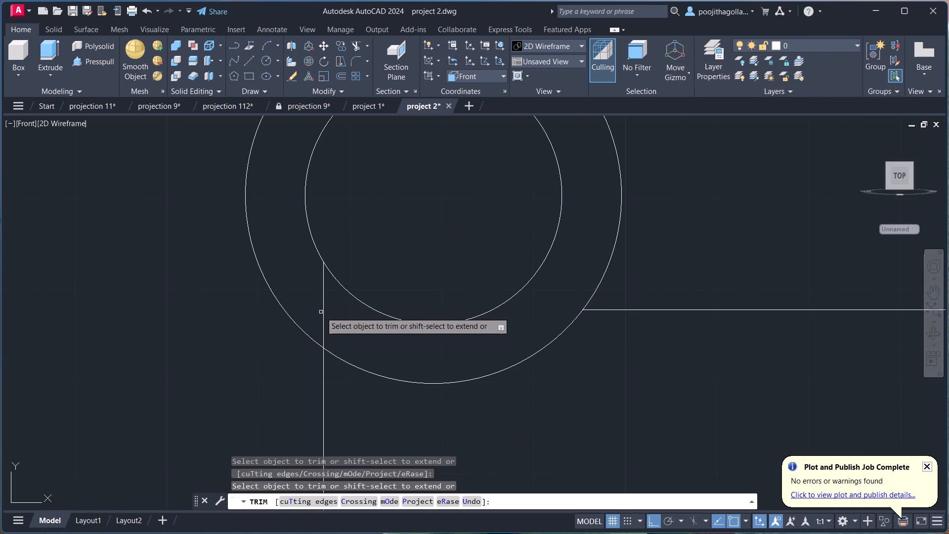
left_click(322, 305)
key("Escape")
scroll(330, 311, "down", 3)
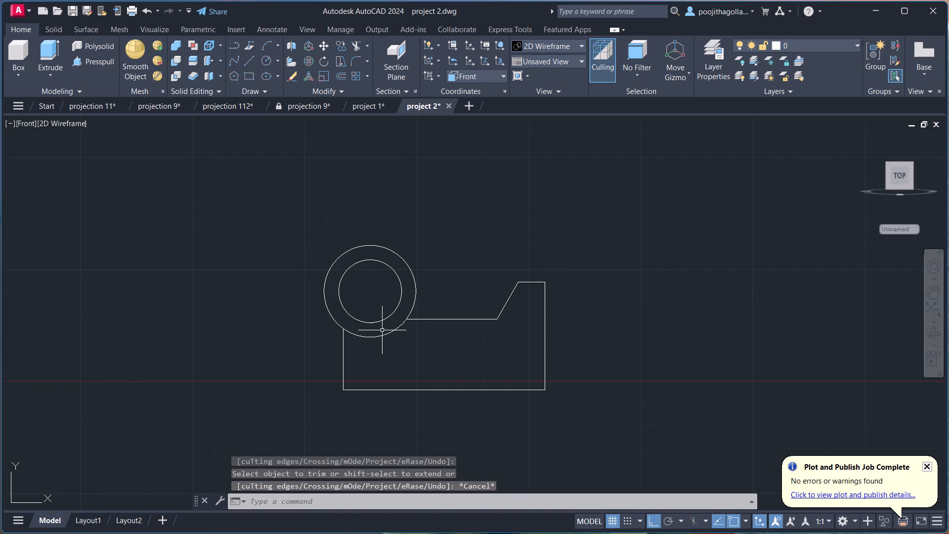
Fillet the corner between the outer circle and the horizontal line with a radius of 6.
middle_click_drag(460, 339, 426, 322)
scroll(404, 321, "up", 1)
middle_click_drag(394, 324, 409, 354)
scroll(392, 329, "up", 1)
key("f")
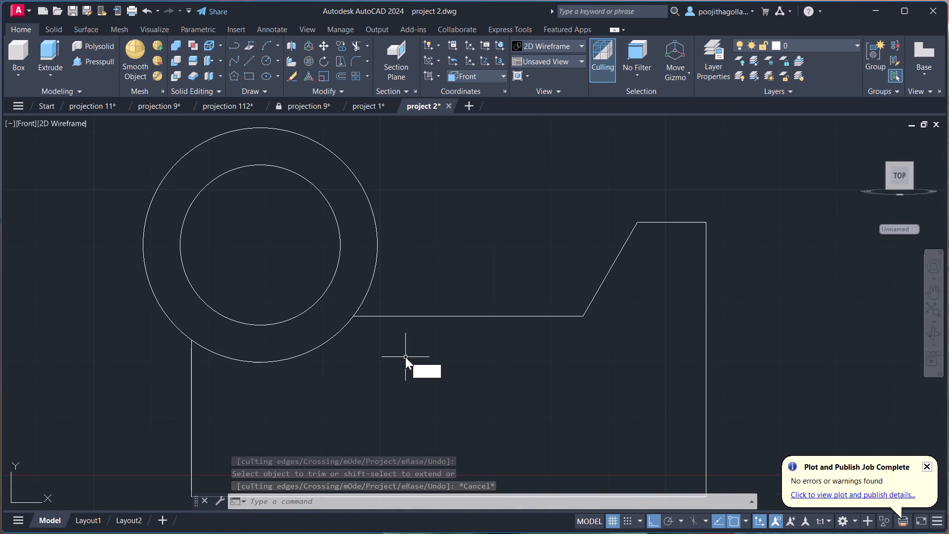
key("Return")
key("r")
key("Return")
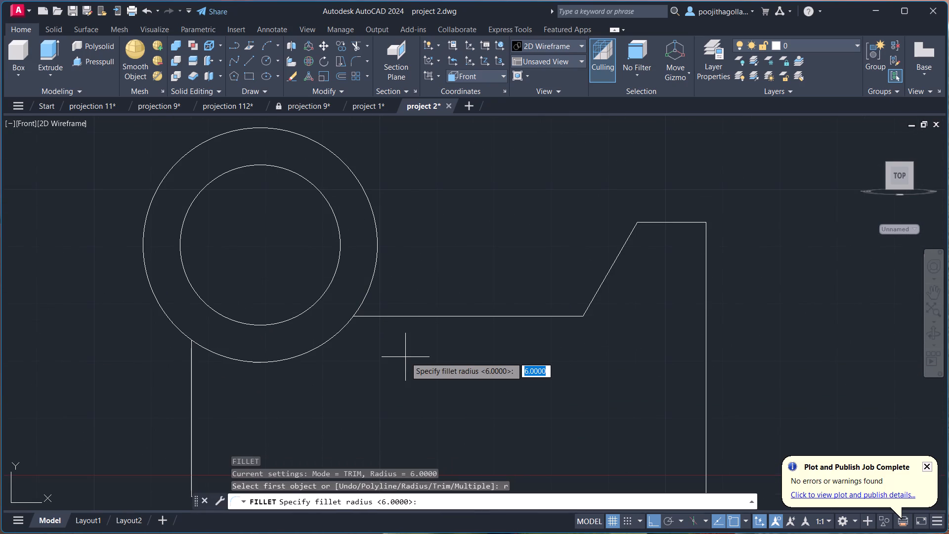
key("6")
key("Return")
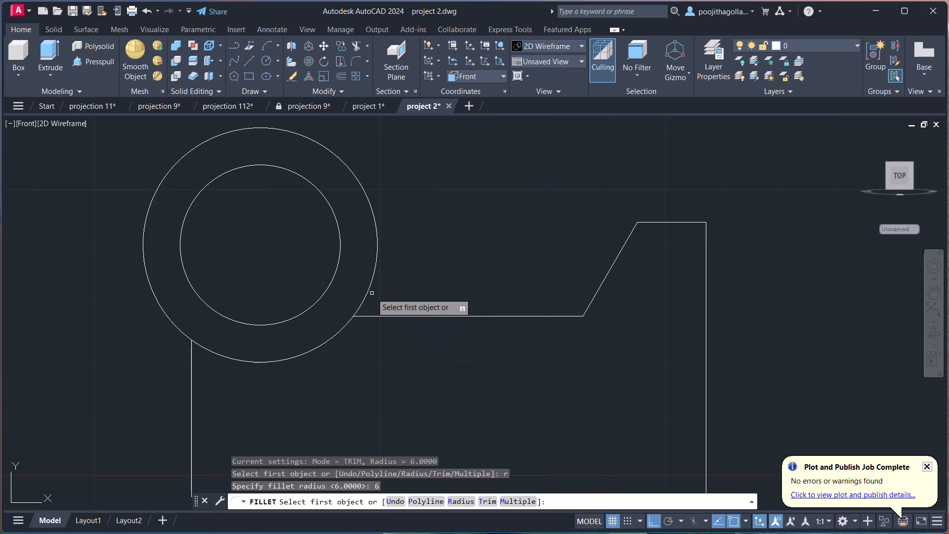
left_click(370, 284)
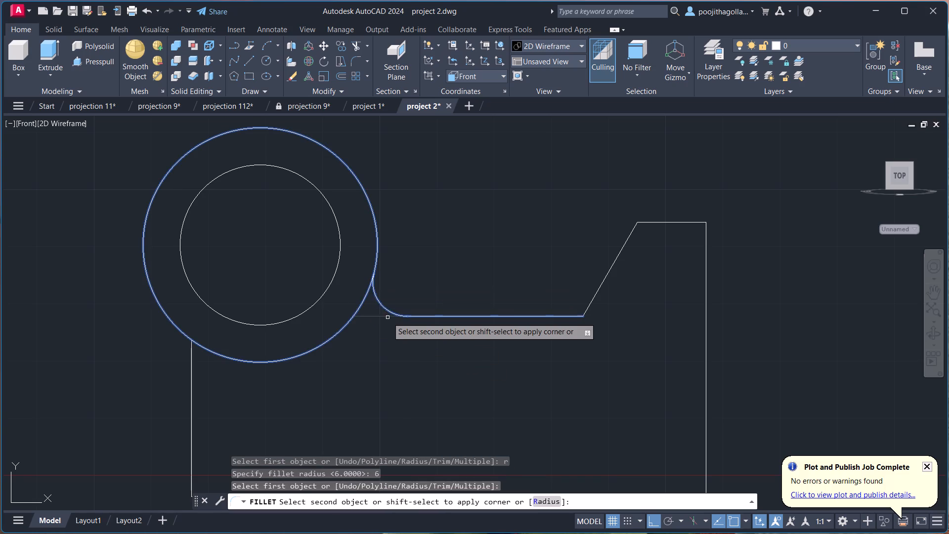
left_click(392, 317)
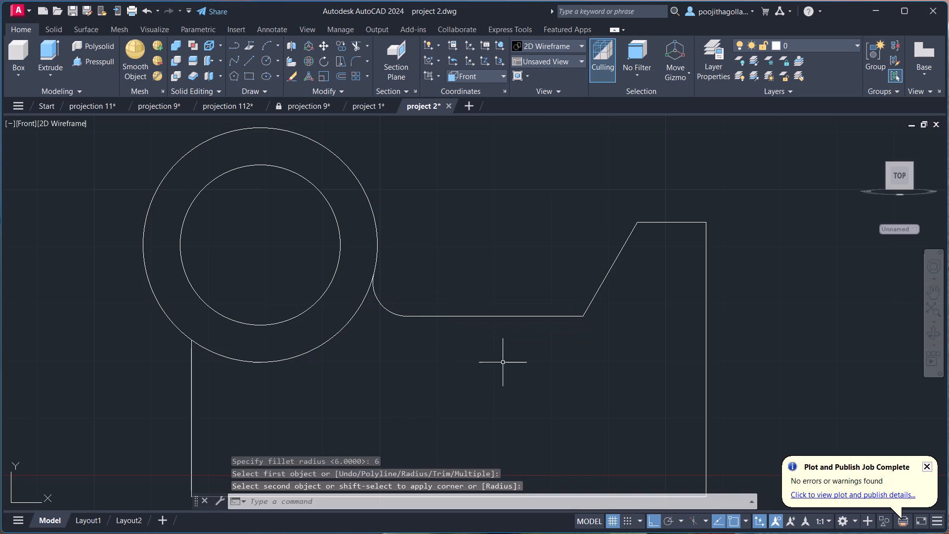
Fillet the corner between the horizontal line and the sloped edge of the upright with the same radius of 6.
key("space")
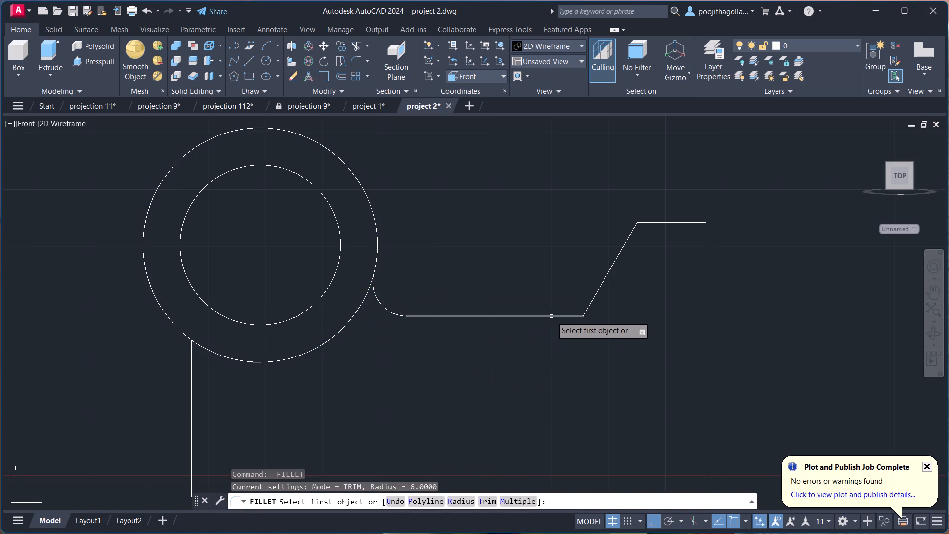
left_click(551, 316)
left_click(591, 300)
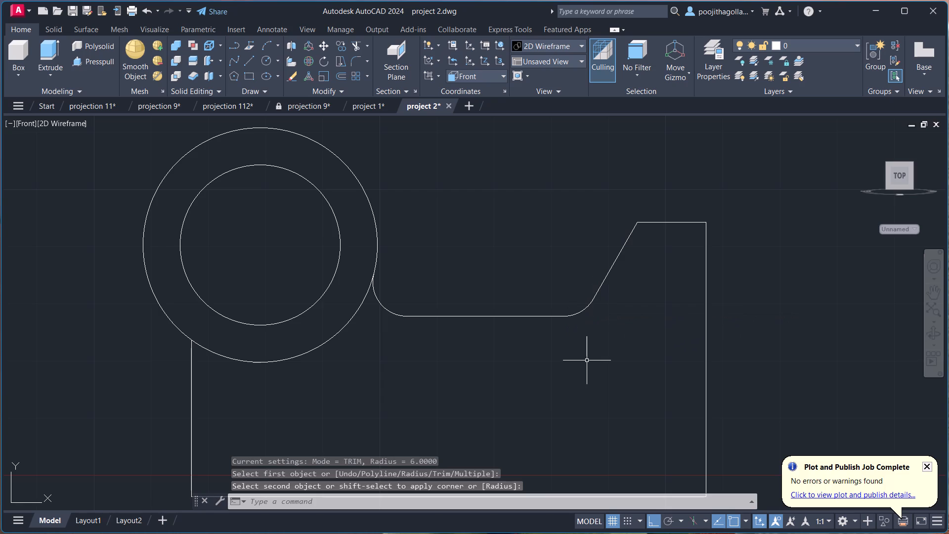
key("Escape")
scroll(590, 346, "down", 1)
middle_click_drag(590, 350, 555, 328)
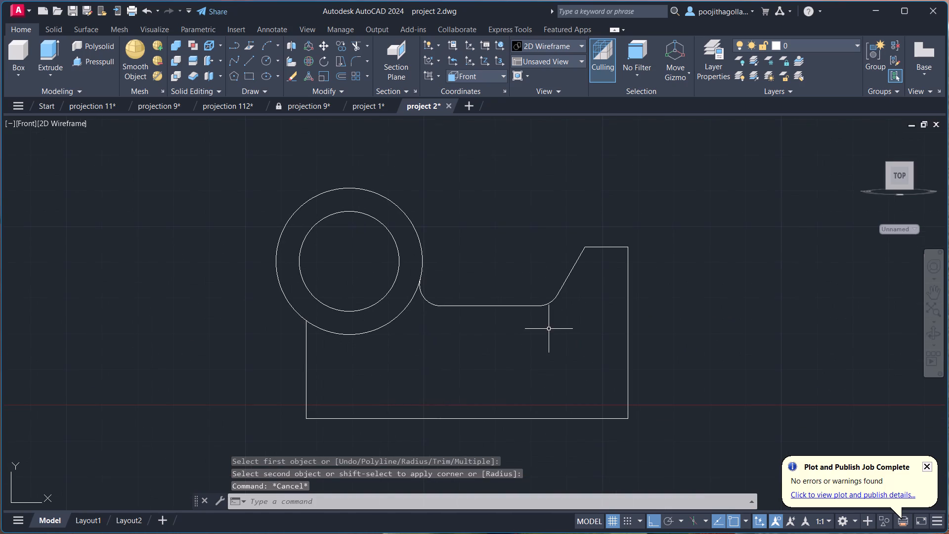
scroll(549, 329, "down", 1)
middle_click_drag(549, 329, 540, 308)
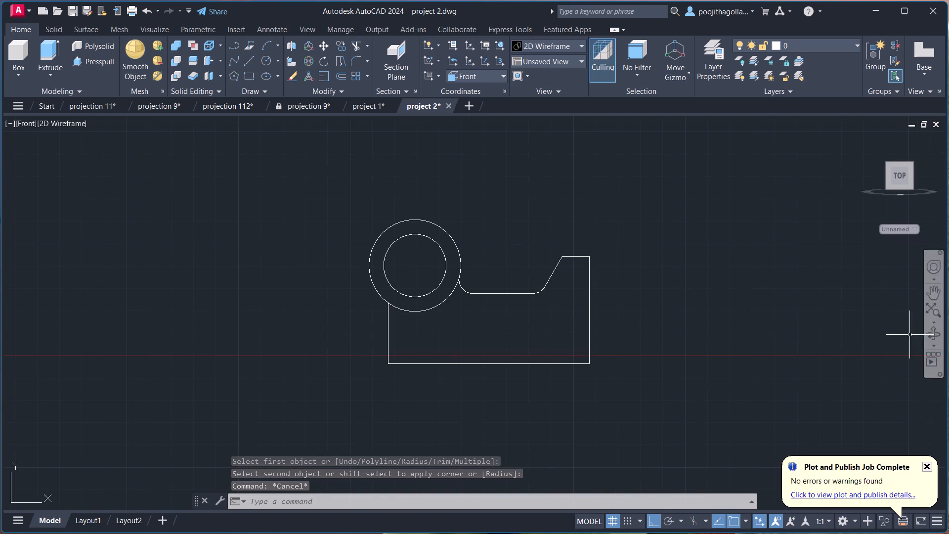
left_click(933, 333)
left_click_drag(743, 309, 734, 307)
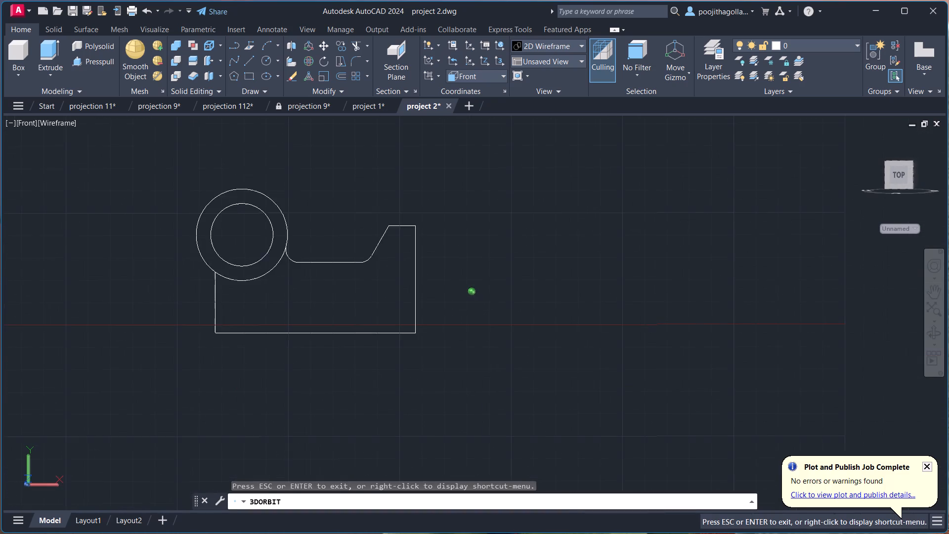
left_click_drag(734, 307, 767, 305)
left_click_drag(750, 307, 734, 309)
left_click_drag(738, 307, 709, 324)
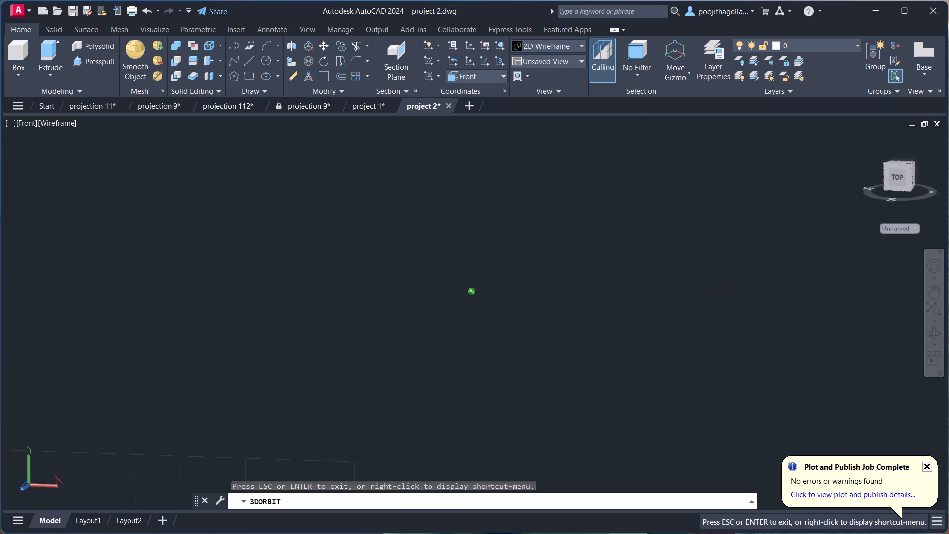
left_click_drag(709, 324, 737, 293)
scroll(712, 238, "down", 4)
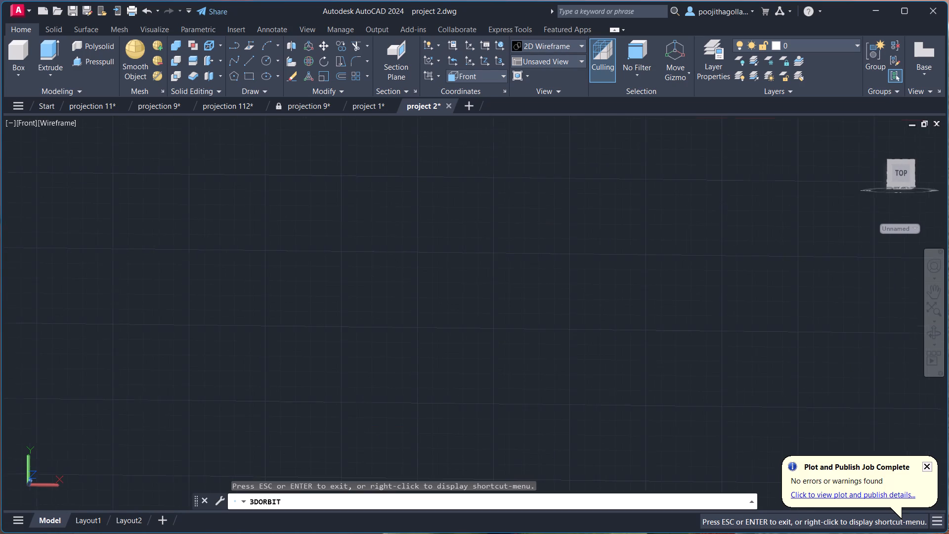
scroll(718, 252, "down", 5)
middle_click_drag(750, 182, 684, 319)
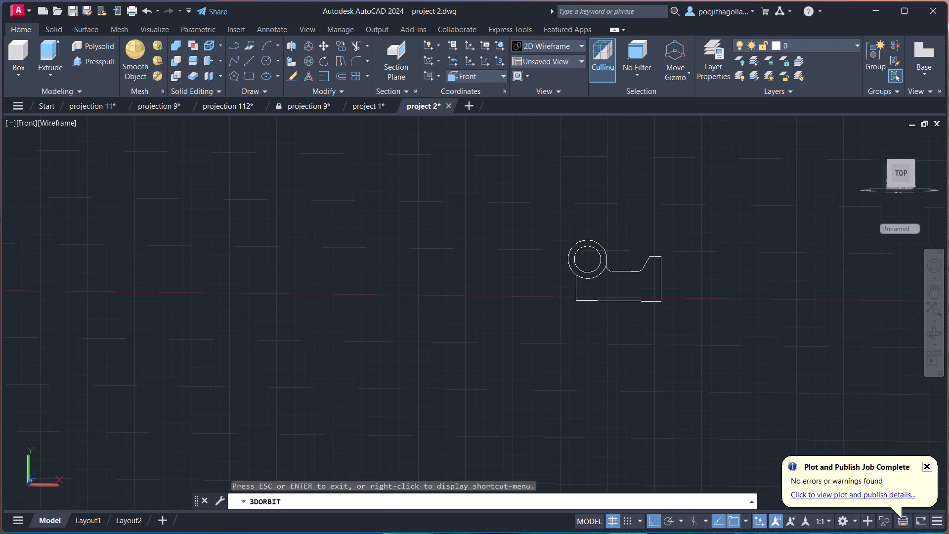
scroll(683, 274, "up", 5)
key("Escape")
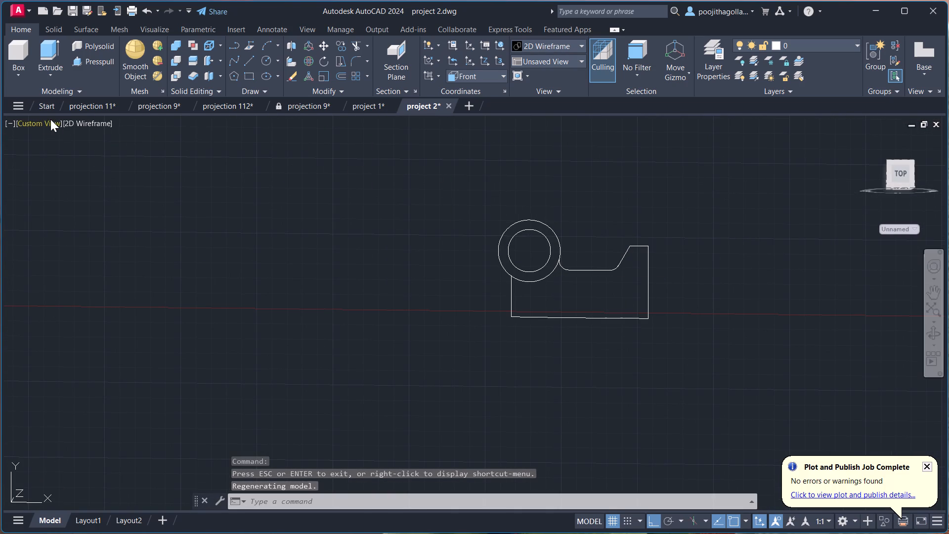
Switch the viewport to the SW Isometric view so the whole project 2 profile is in sight.
left_click(50, 119)
left_click(102, 230)
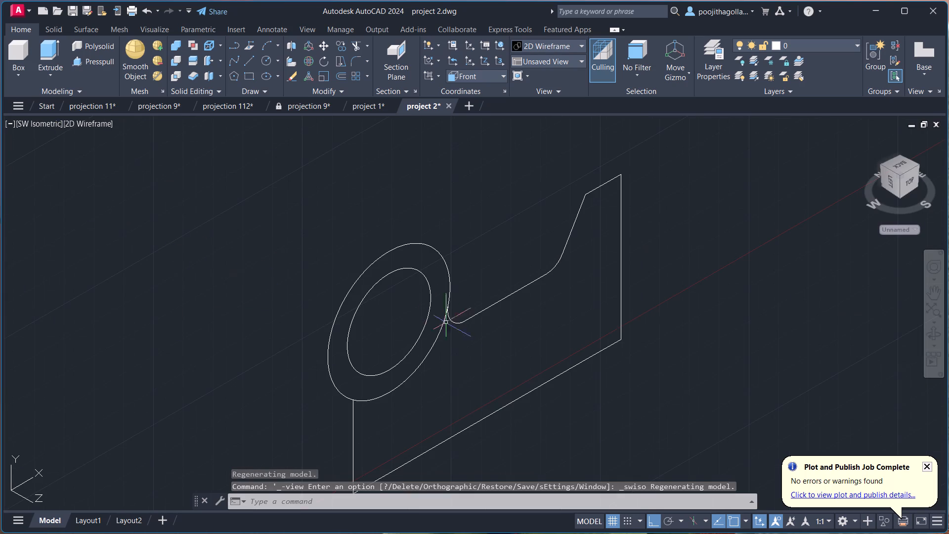
scroll(458, 334, "down", 1)
middle_click_drag(488, 338, 537, 362)
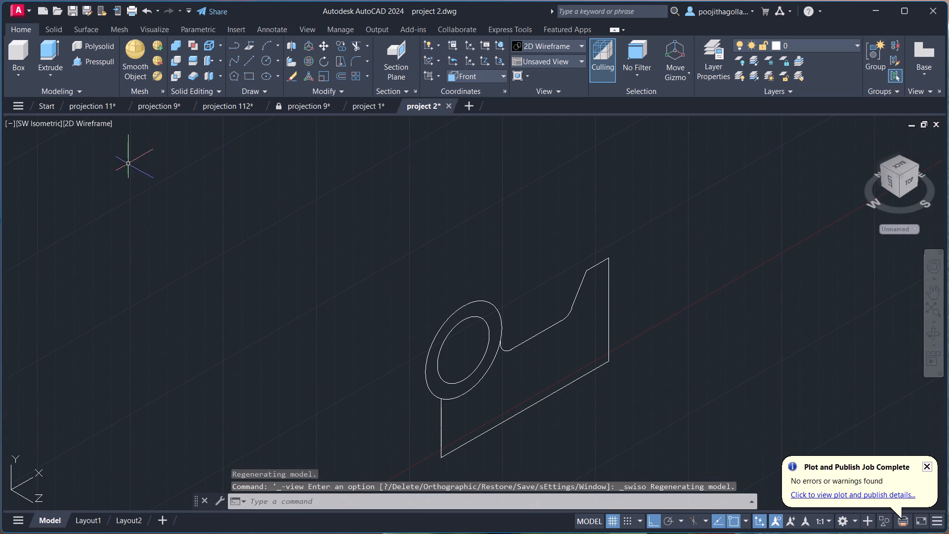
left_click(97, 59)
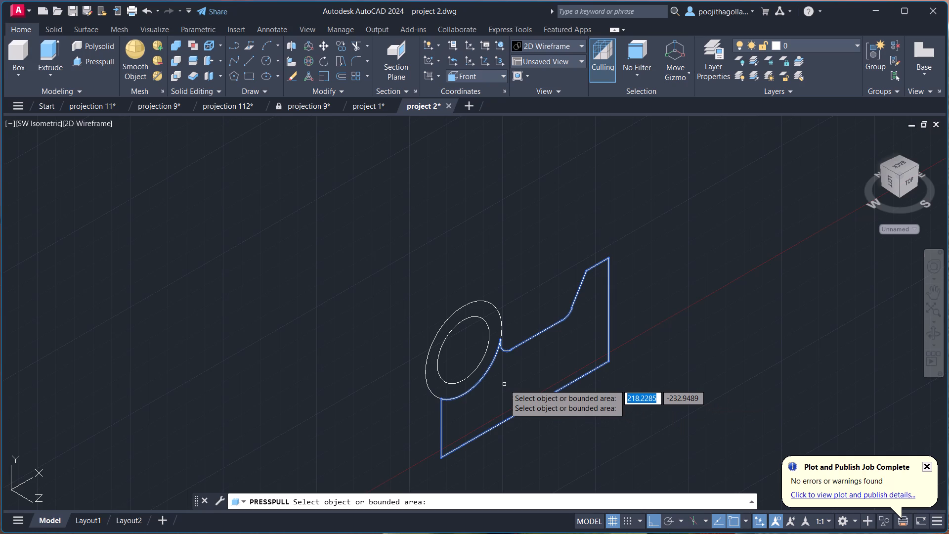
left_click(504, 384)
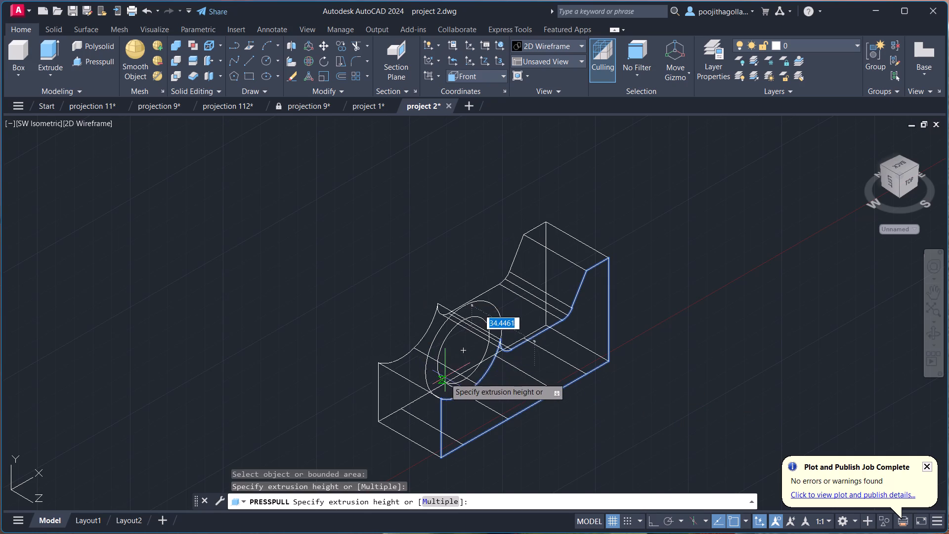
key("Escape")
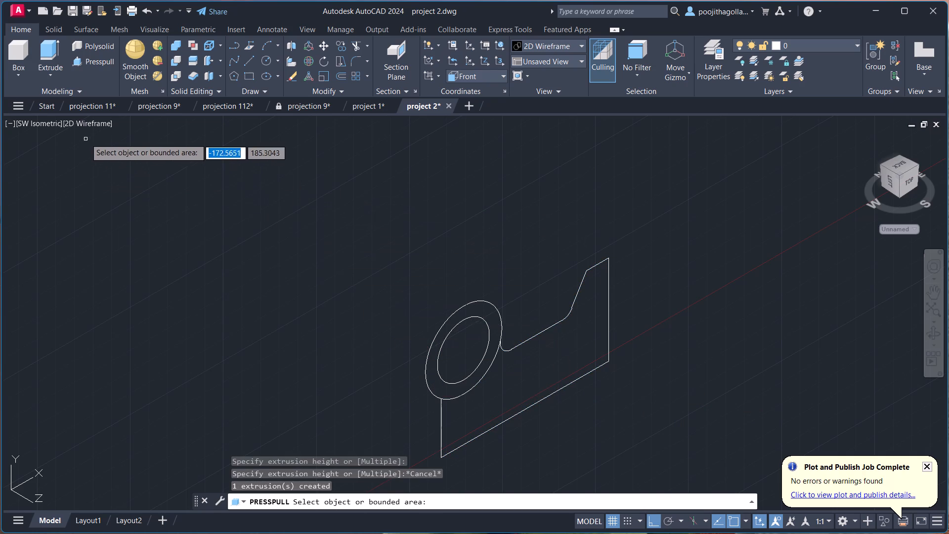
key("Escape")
Change the viewport's visual style to Shades of Gray.
left_click(80, 120)
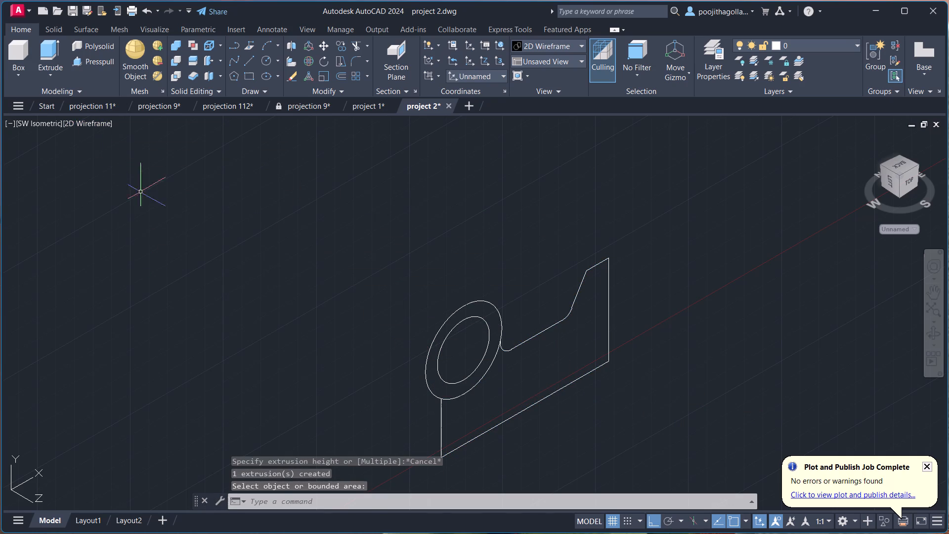
left_click(89, 129)
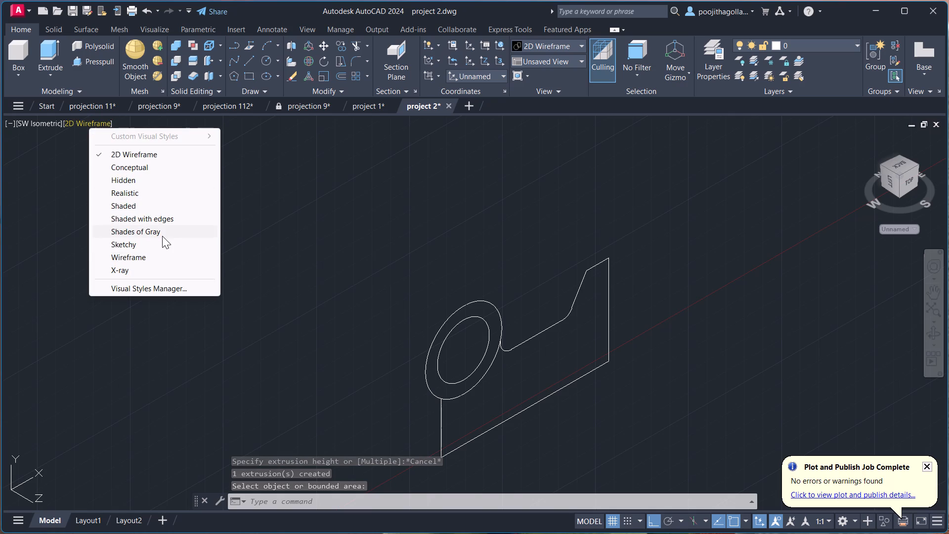
left_click(162, 236)
Presspull the bounded area between the outer circle, the filleted upper edge, the right upright and the base line.
left_click(99, 64)
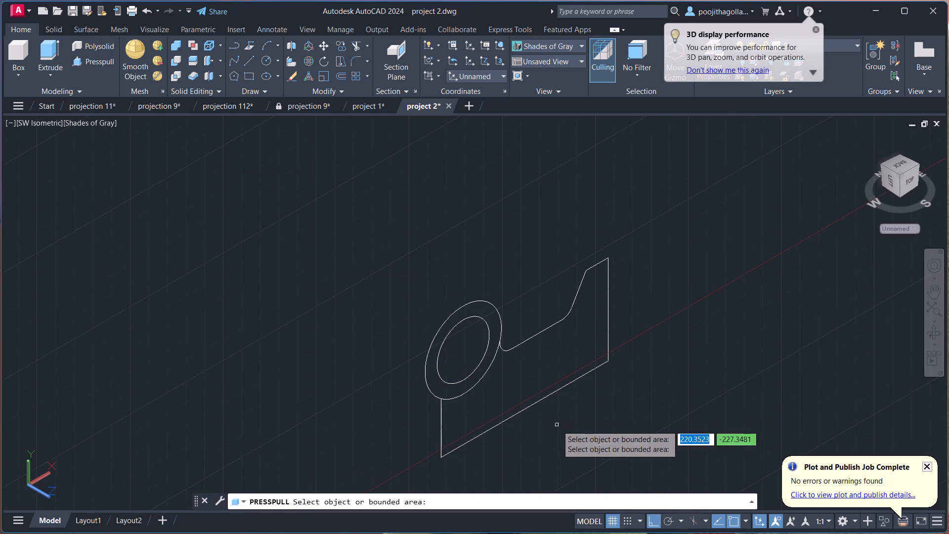
left_click(549, 365)
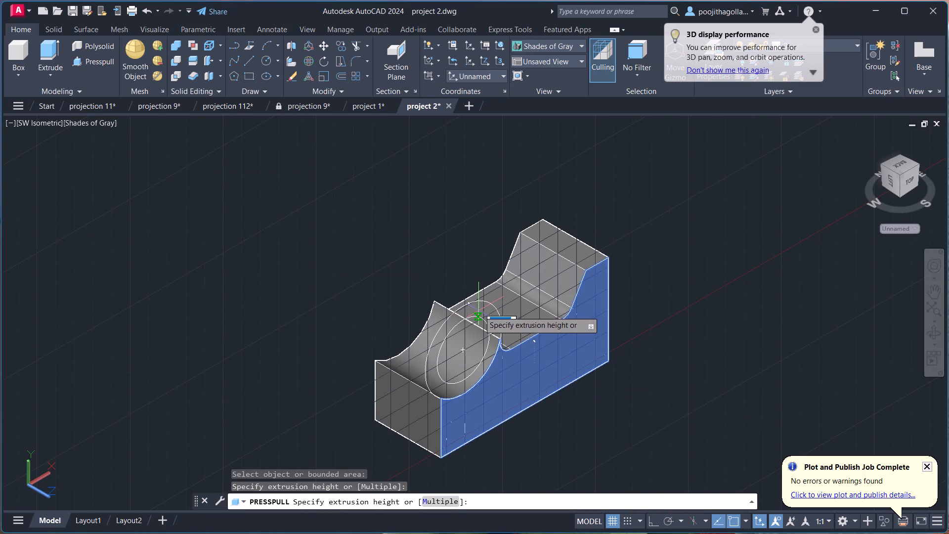
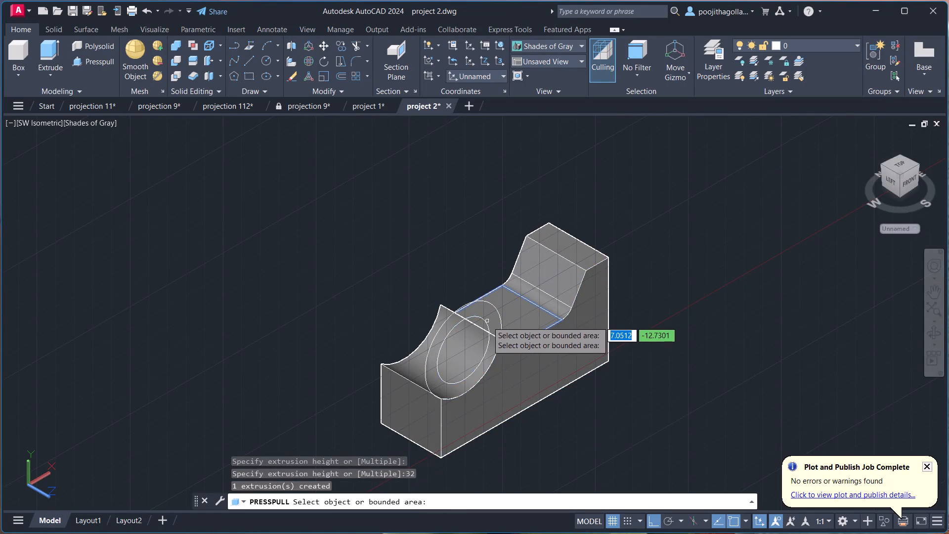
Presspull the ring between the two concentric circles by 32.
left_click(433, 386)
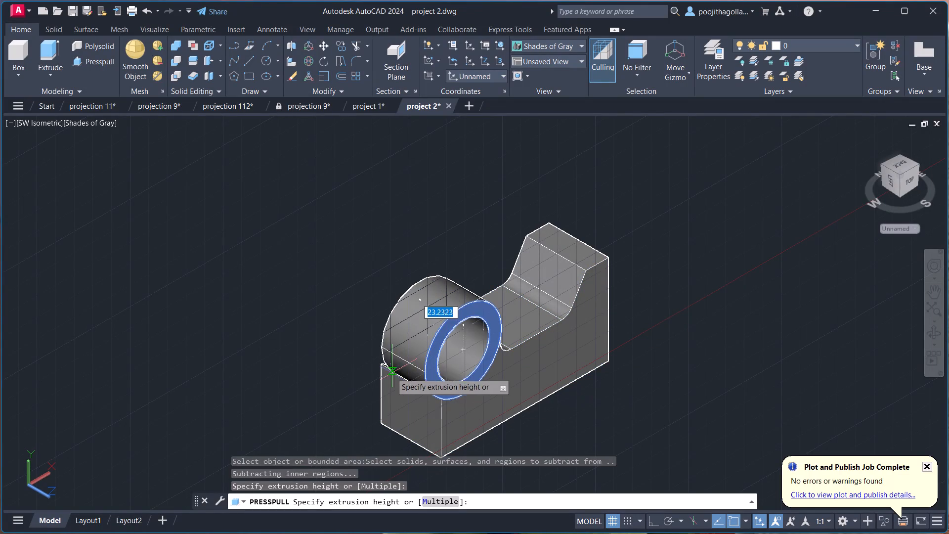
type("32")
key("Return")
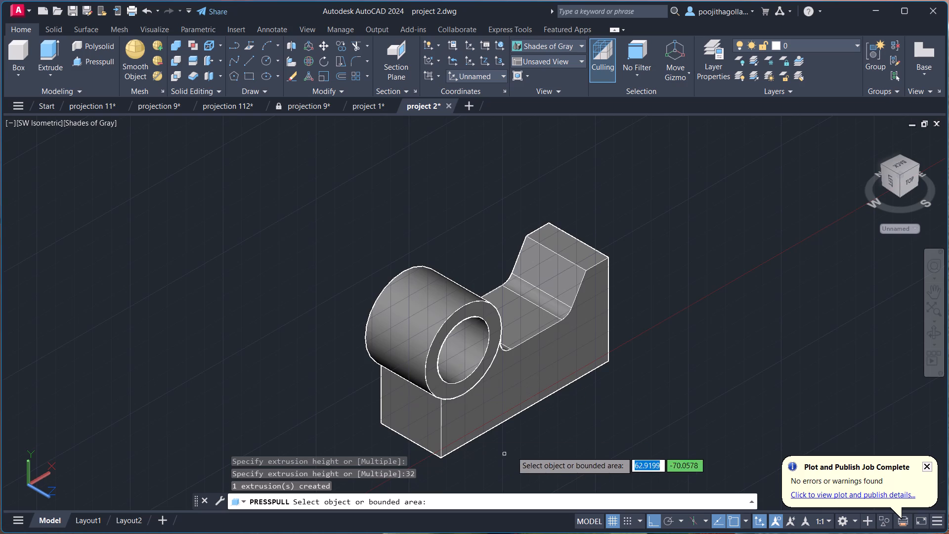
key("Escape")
Orbit the solid and examine the upright's top face and sloped face up close.
left_click(934, 332)
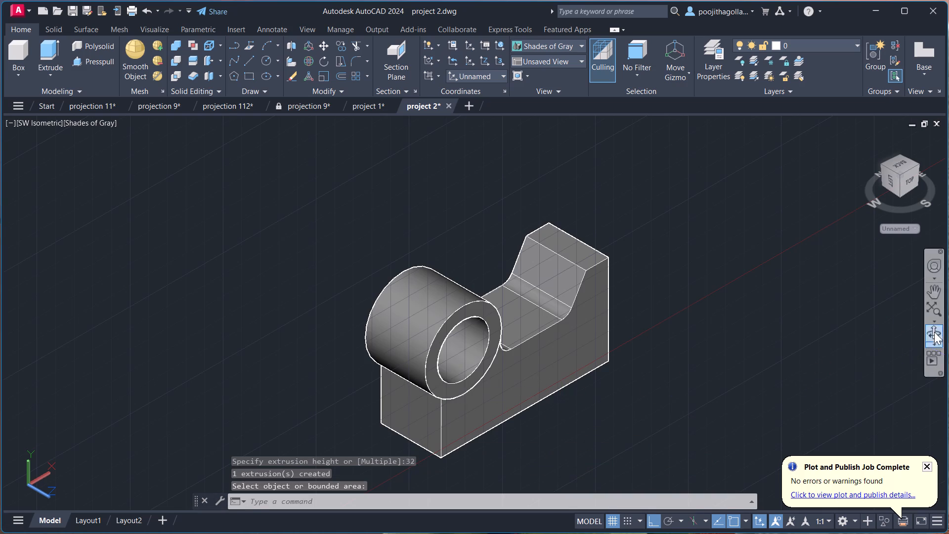
left_click_drag(650, 380, 605, 357)
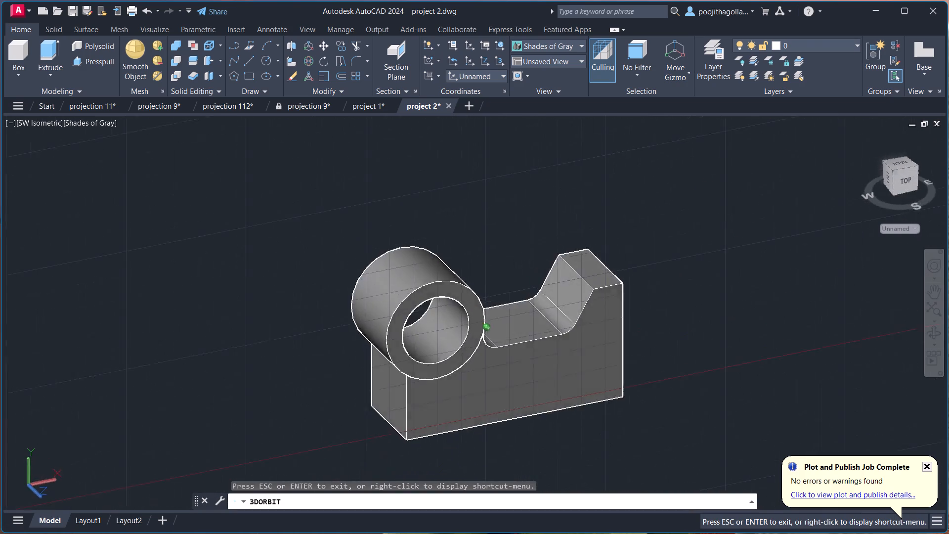
left_click_drag(605, 357, 550, 367)
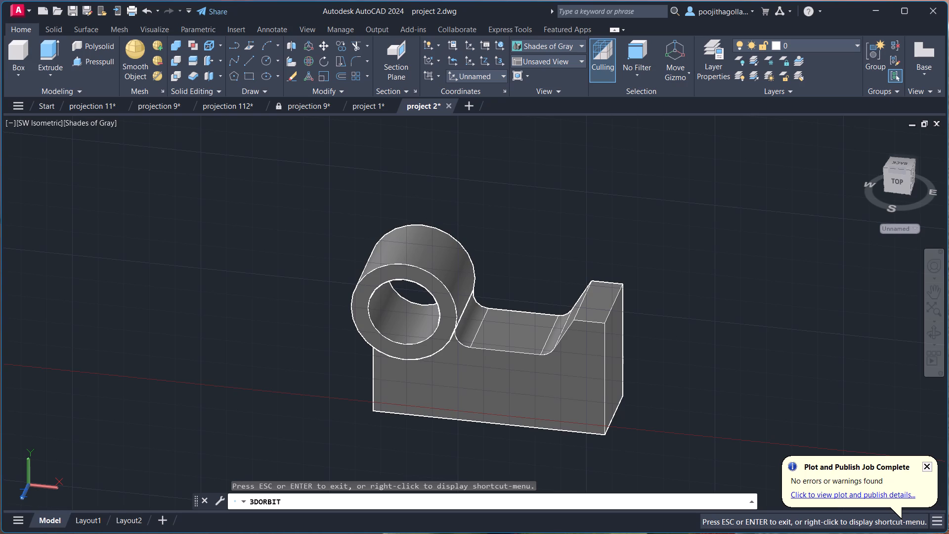
key("Escape")
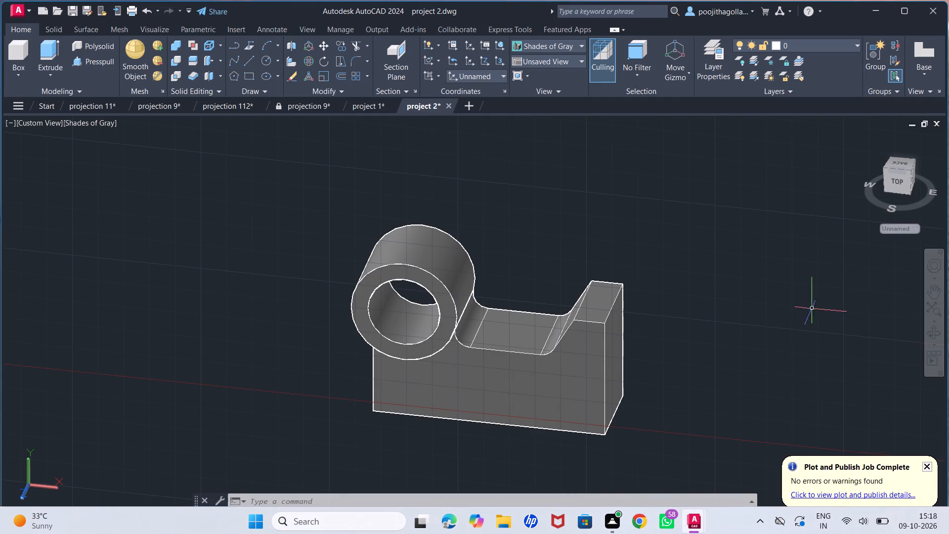
middle_click_drag(665, 356, 668, 332)
scroll(612, 330, "up", 3)
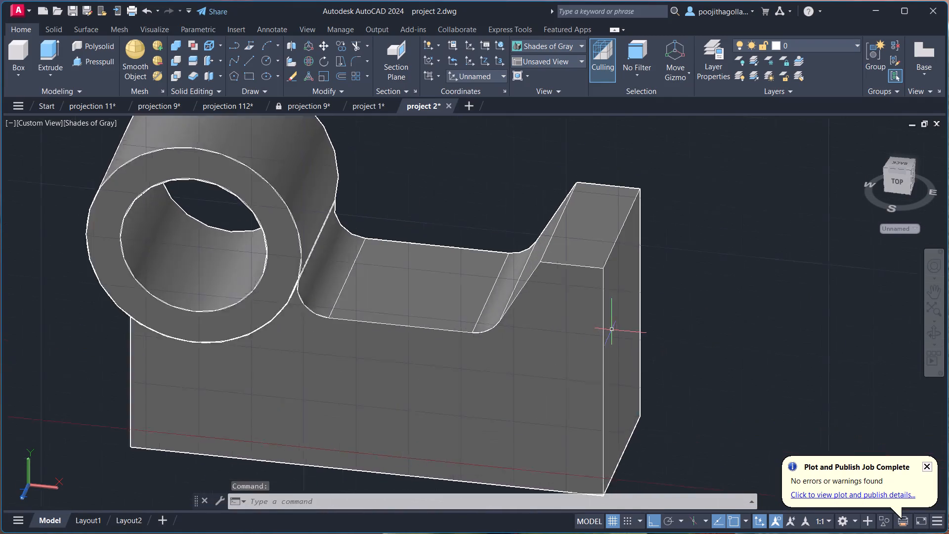
middle_click_drag(560, 308, 588, 357)
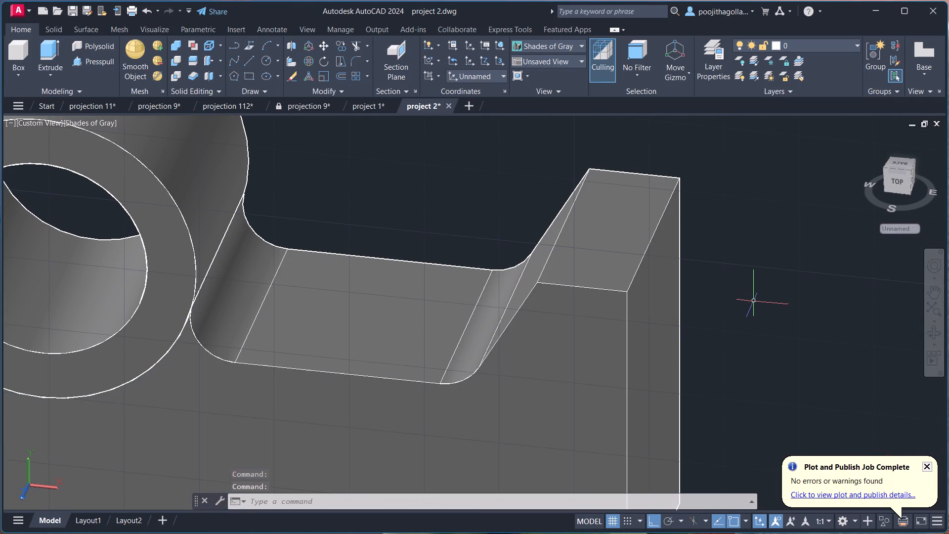
type("ch")
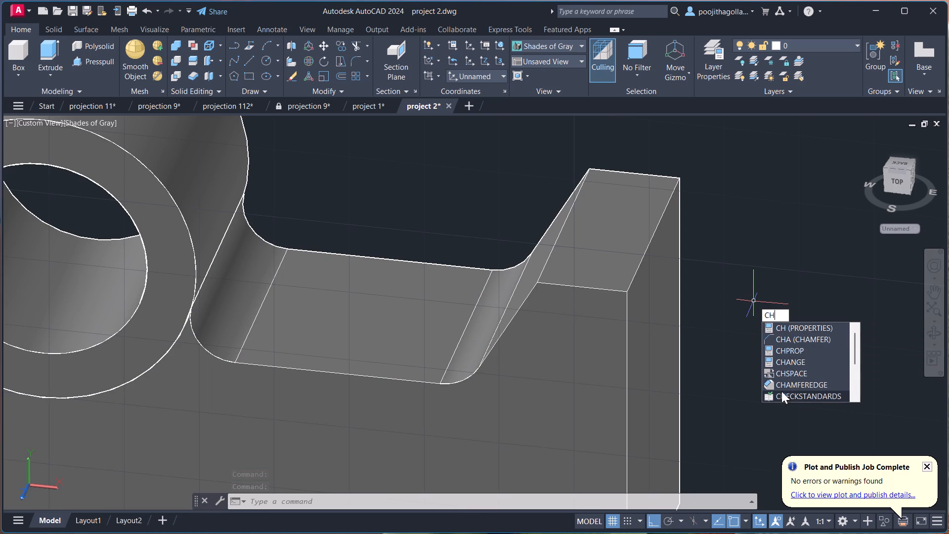
key("Escape")
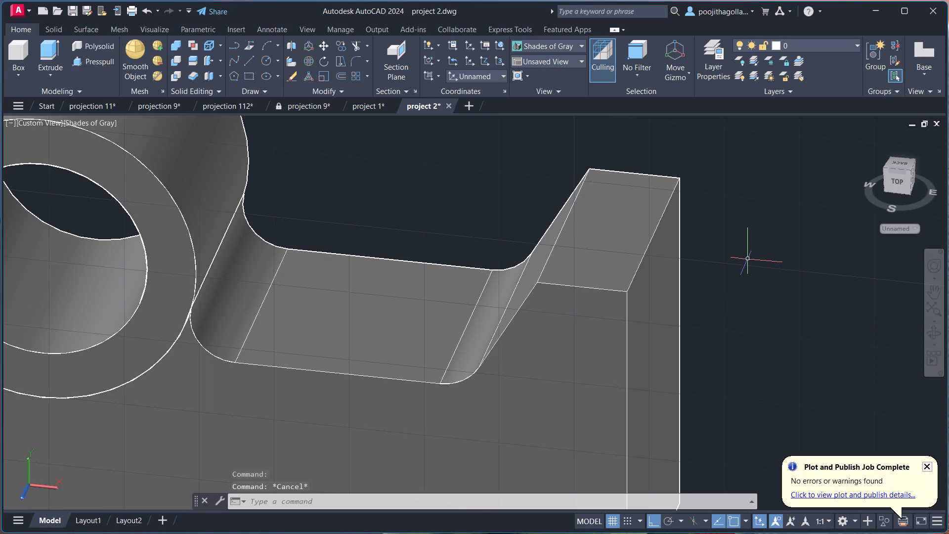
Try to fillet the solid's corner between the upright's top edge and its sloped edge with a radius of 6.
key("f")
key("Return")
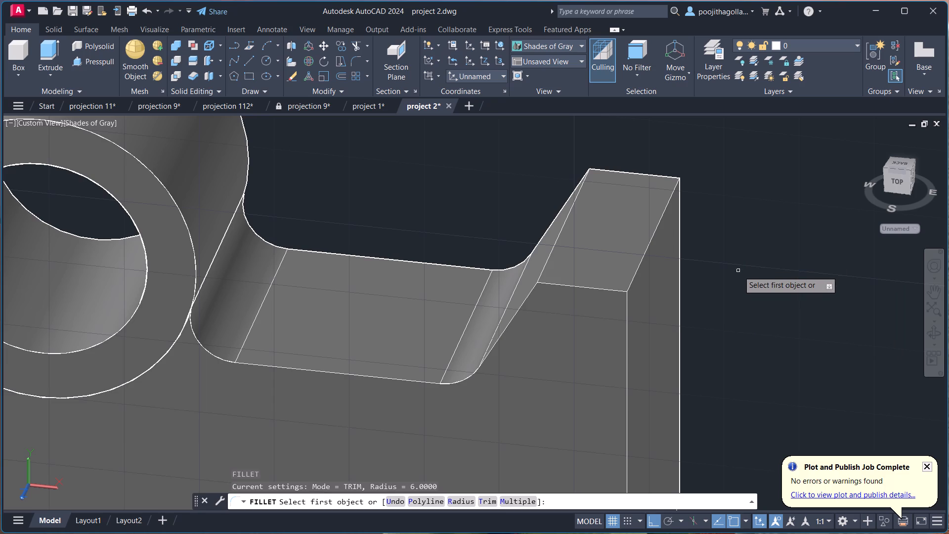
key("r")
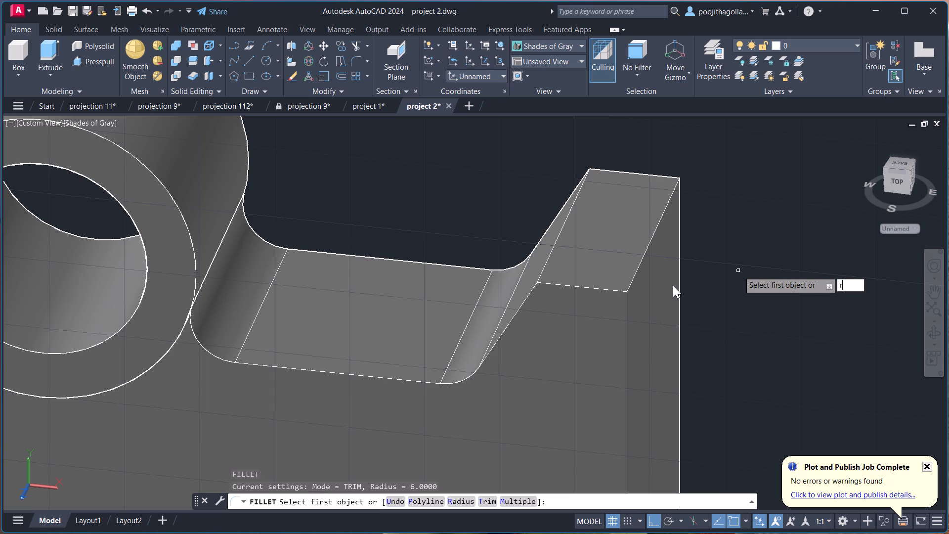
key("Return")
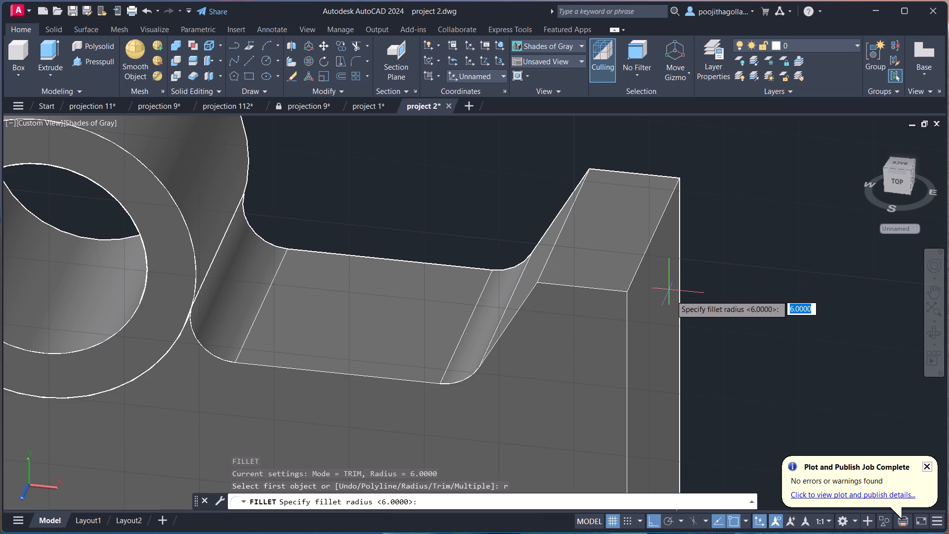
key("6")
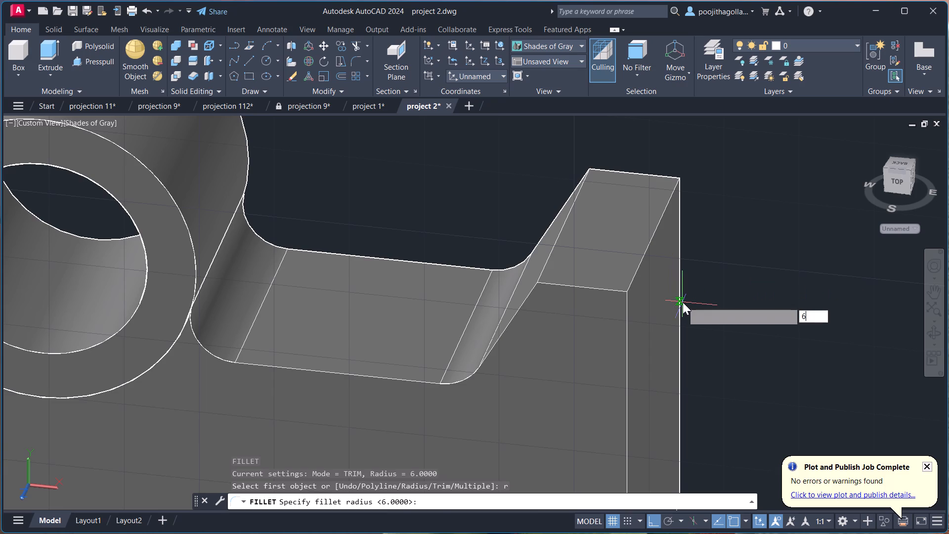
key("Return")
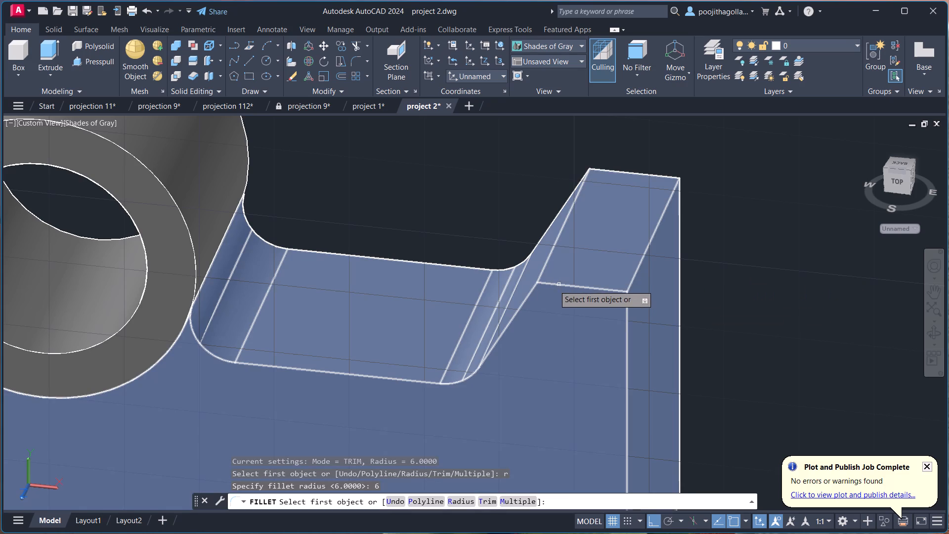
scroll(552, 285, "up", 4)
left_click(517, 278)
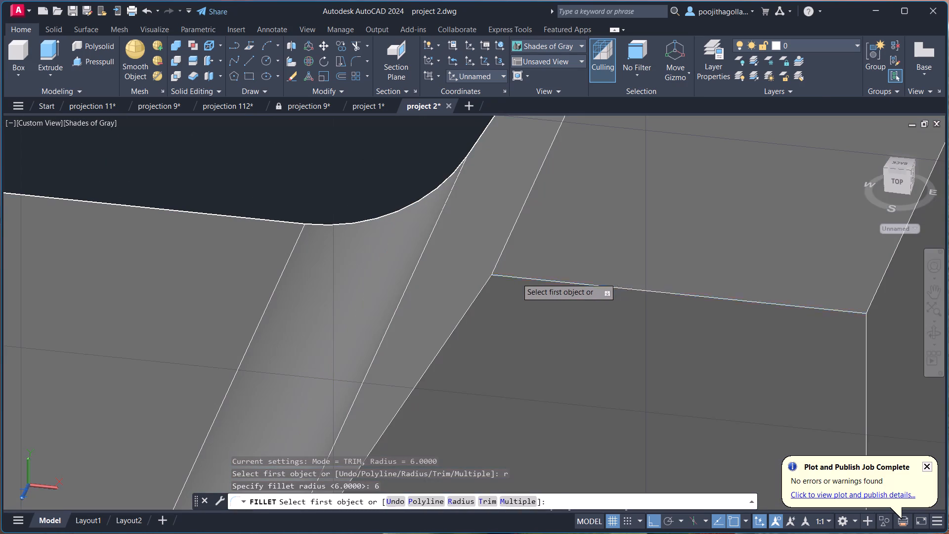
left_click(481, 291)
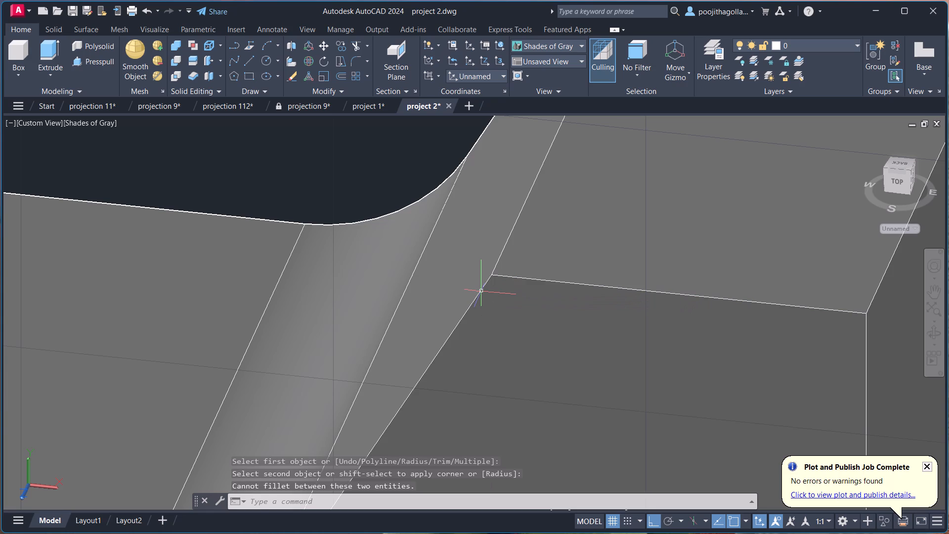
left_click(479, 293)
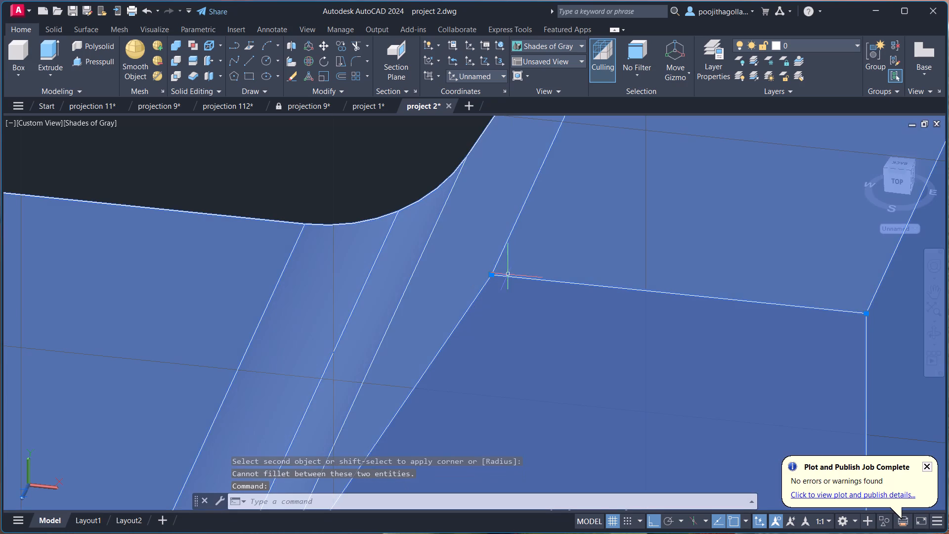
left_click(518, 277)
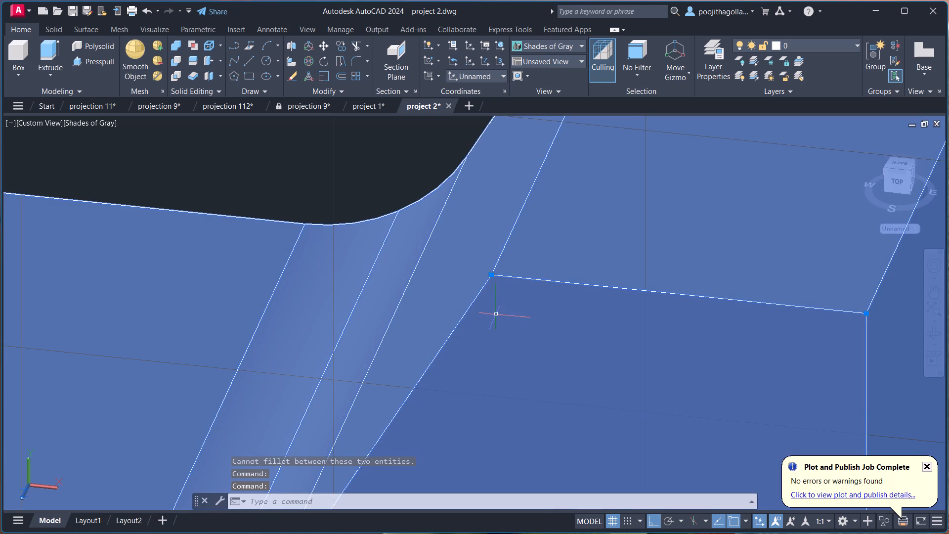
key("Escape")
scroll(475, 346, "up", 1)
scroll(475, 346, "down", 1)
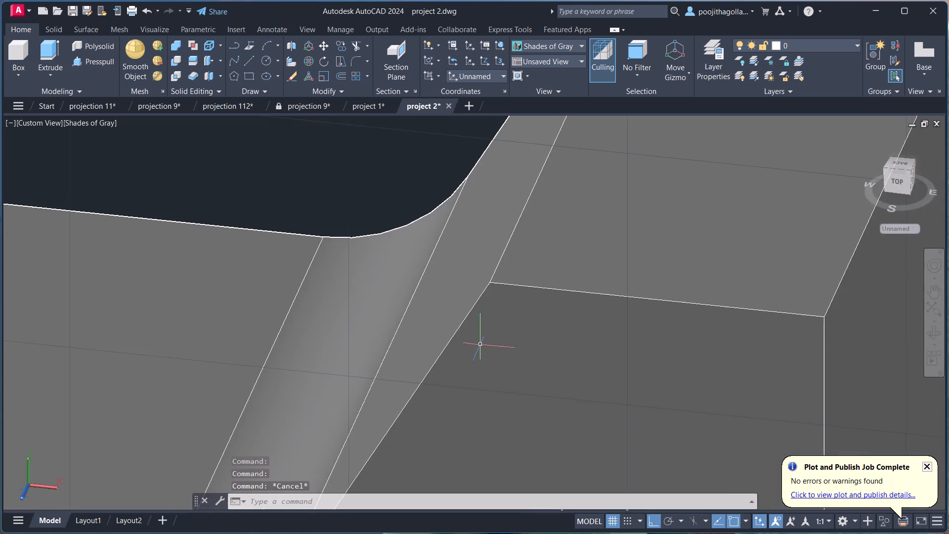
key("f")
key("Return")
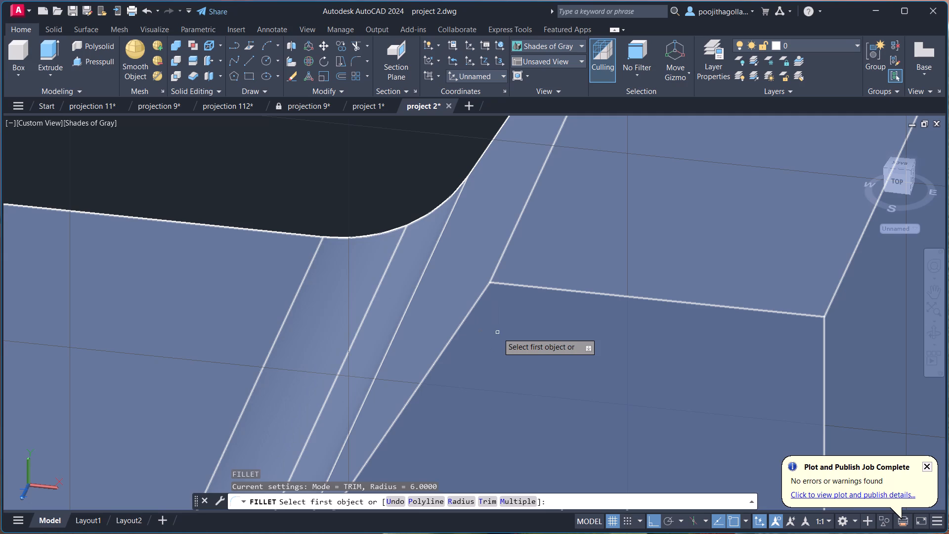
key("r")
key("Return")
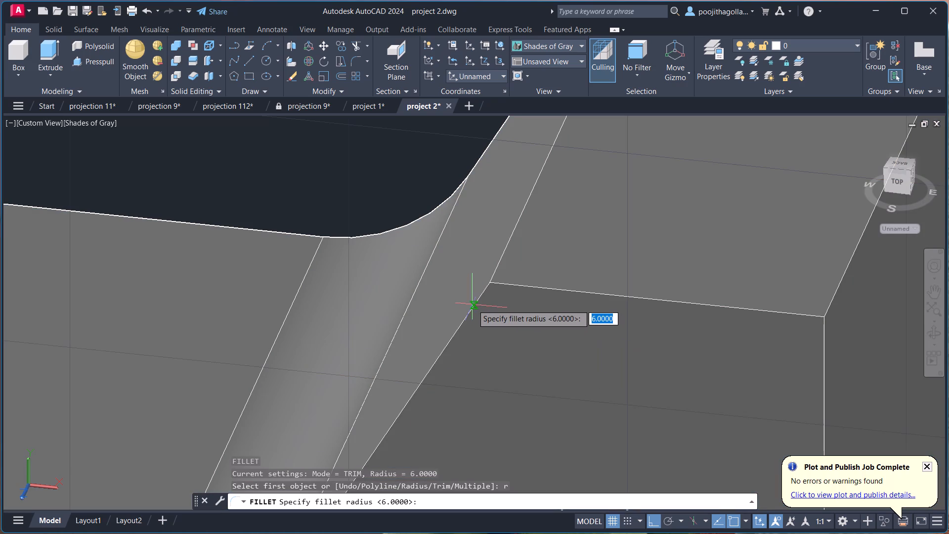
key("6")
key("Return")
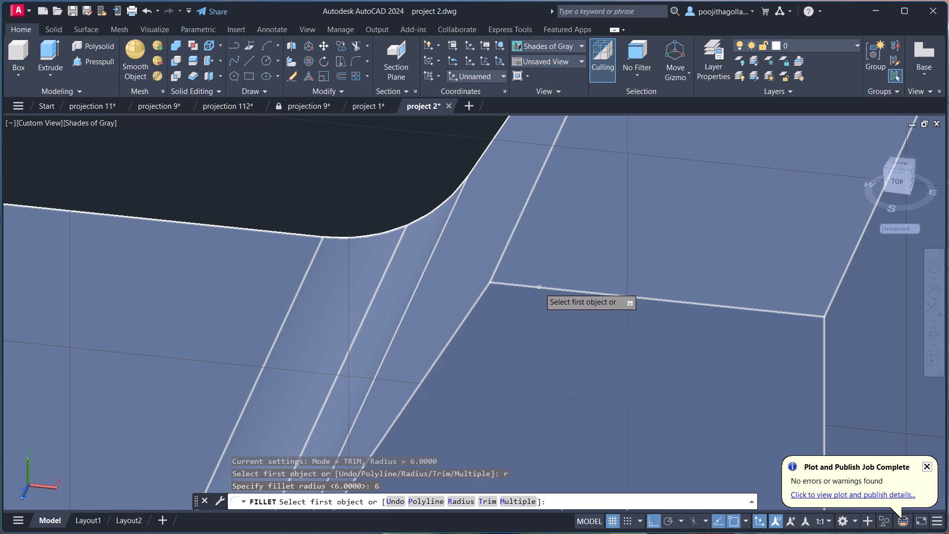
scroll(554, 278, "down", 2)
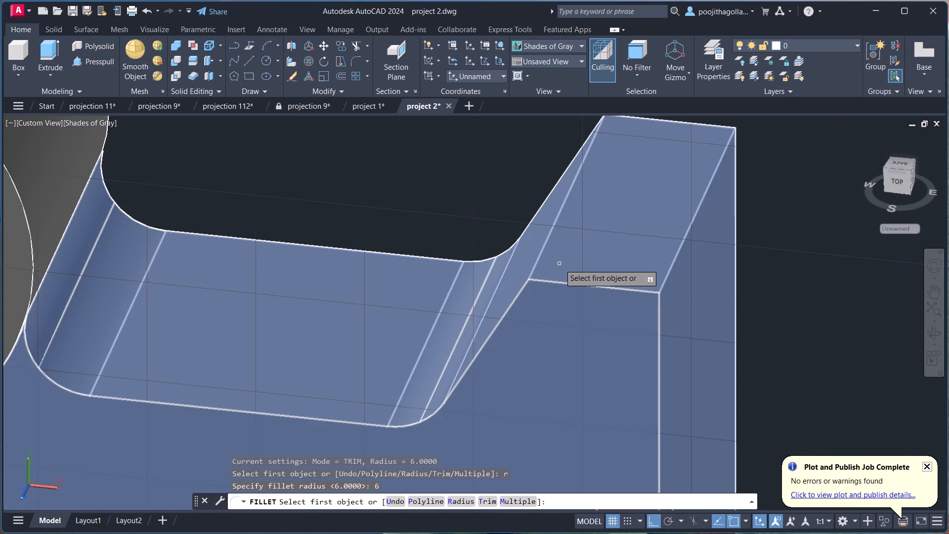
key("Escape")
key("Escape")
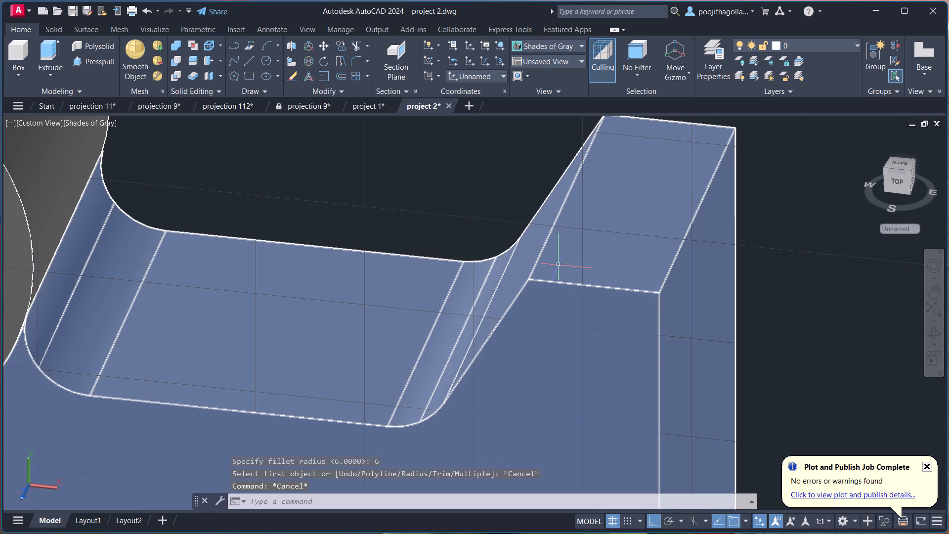
Undo the fillet attempts, the view changes and both presspulls to go back to the flat profile in SW Isometric view.
key("ctrl+z")
key("ctrl+z")
key("ctrl+z")
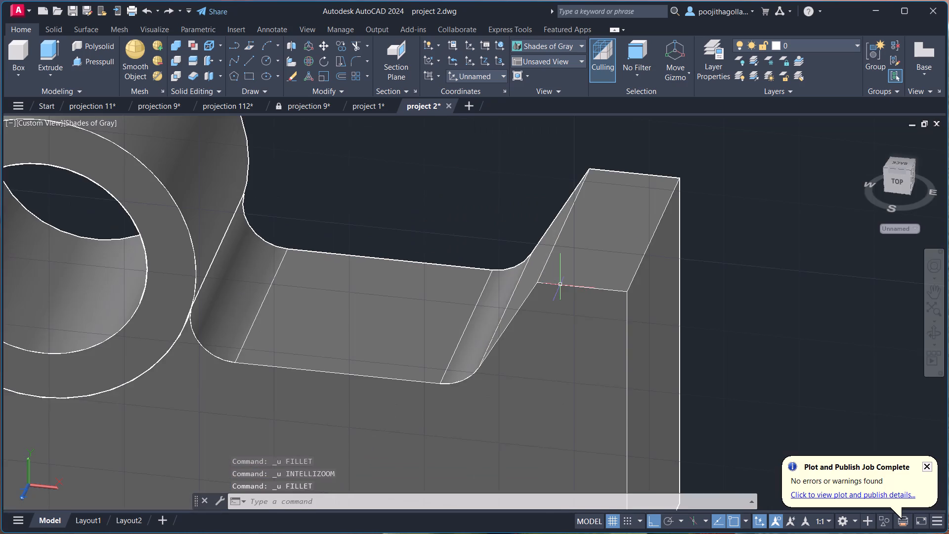
key("ctrl+z")
key("ctrl+z")
key("ctrl+z")
key("ctrl+z")
key("ctrl+z")
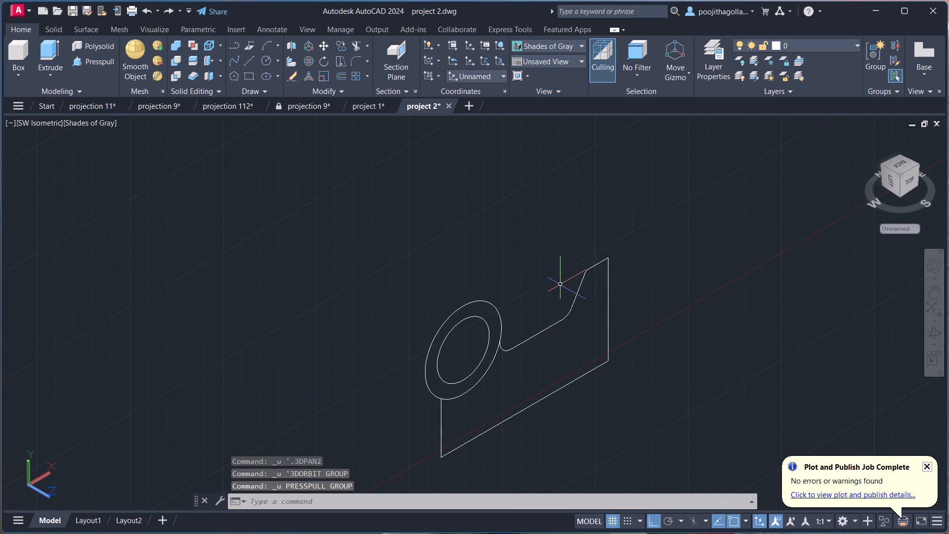
Zoom in on the corner between the upright's top line and sloped line in the flat profile.
middle_click_drag(586, 307, 553, 282)
scroll(554, 269, "up", 3)
middle_click_drag(558, 268, 553, 319)
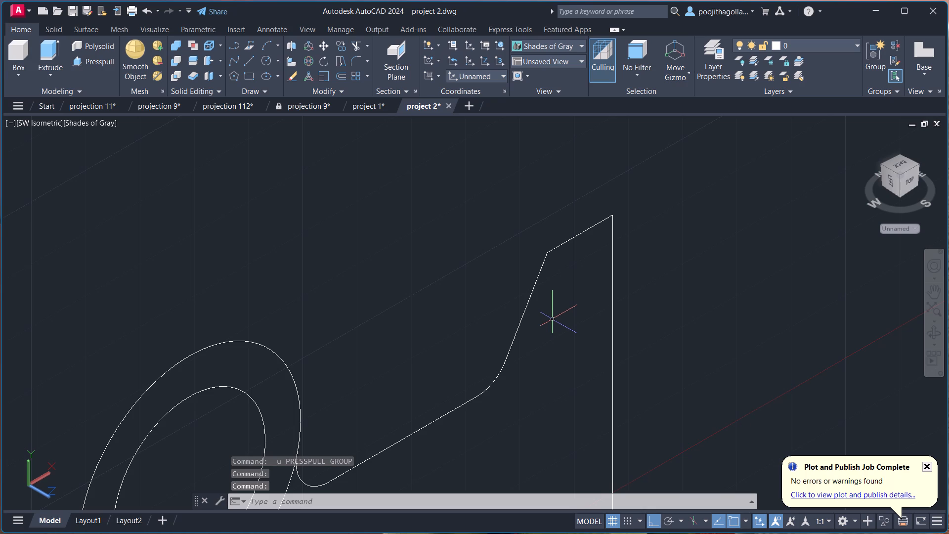
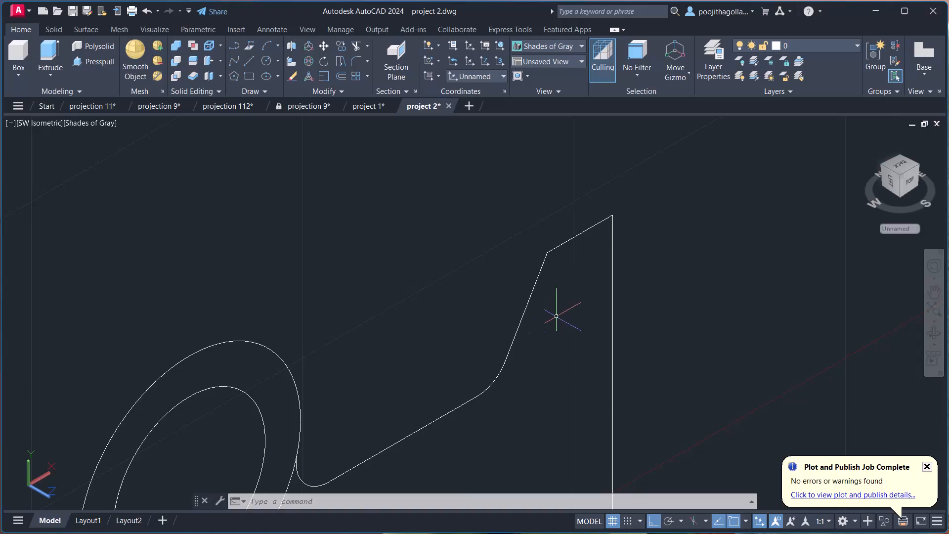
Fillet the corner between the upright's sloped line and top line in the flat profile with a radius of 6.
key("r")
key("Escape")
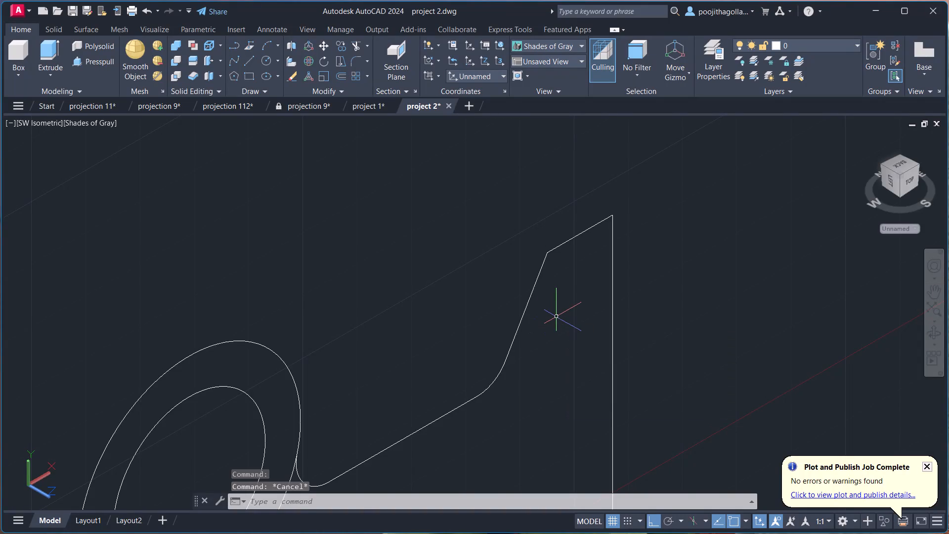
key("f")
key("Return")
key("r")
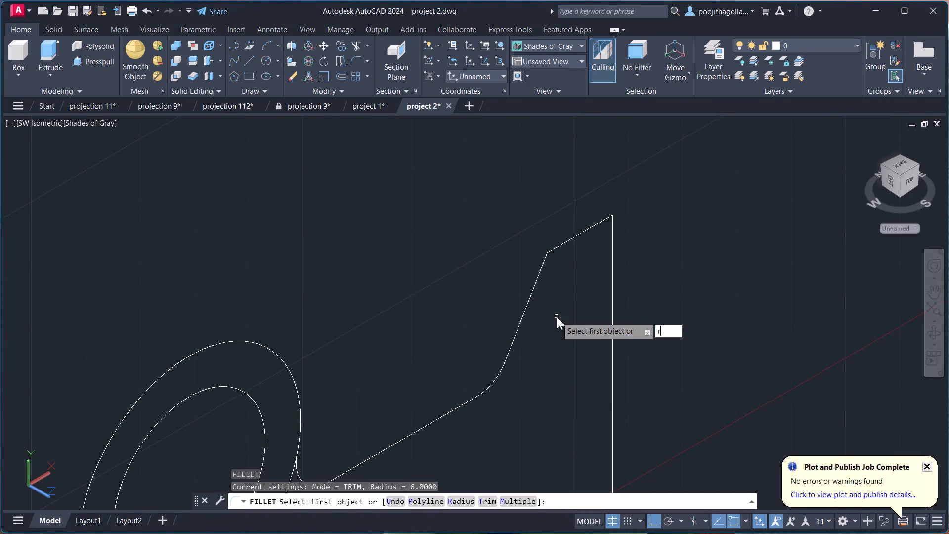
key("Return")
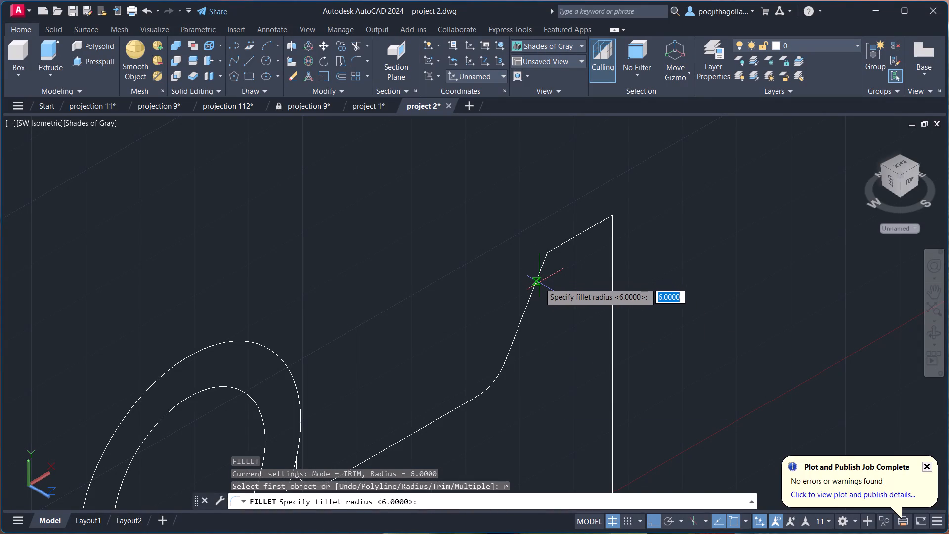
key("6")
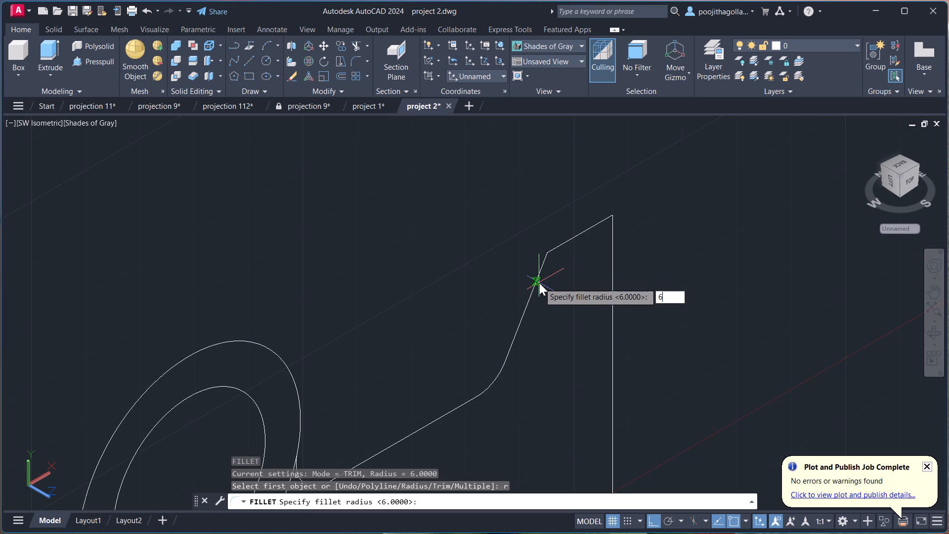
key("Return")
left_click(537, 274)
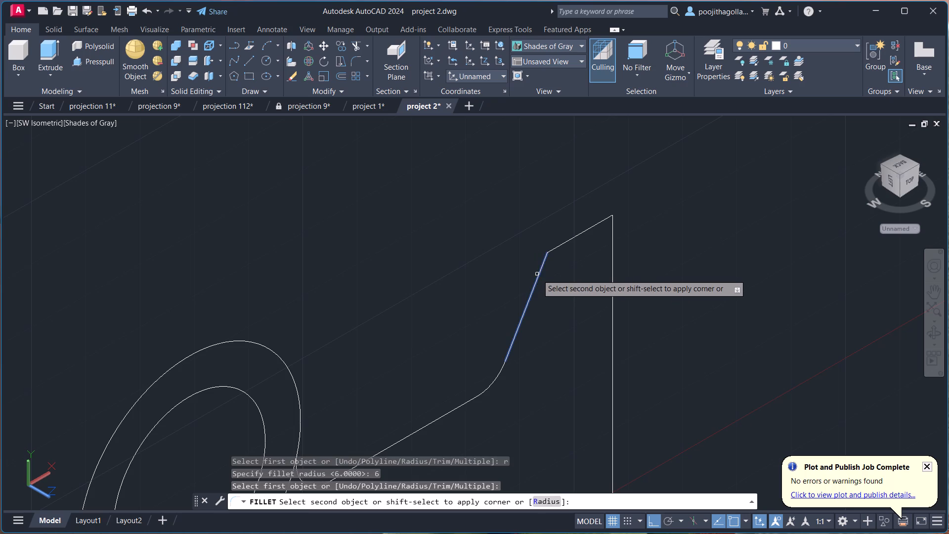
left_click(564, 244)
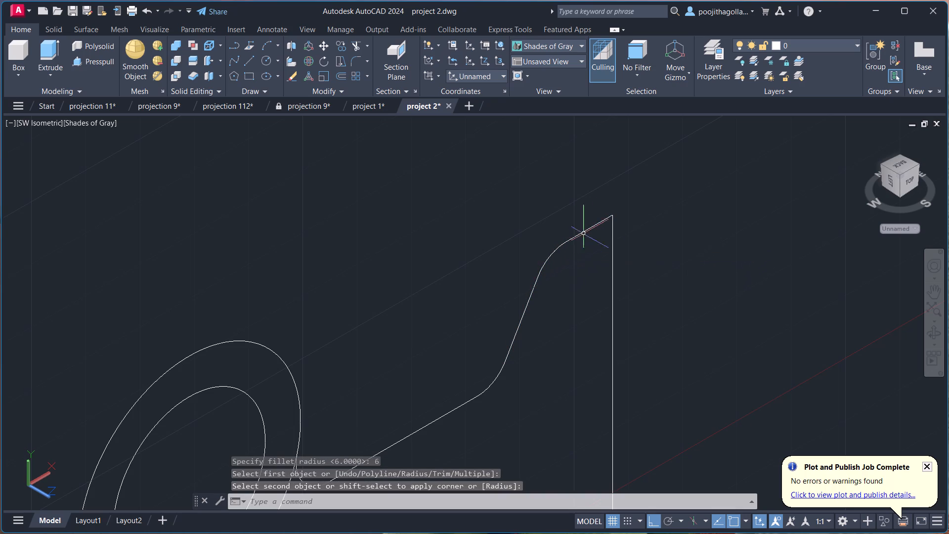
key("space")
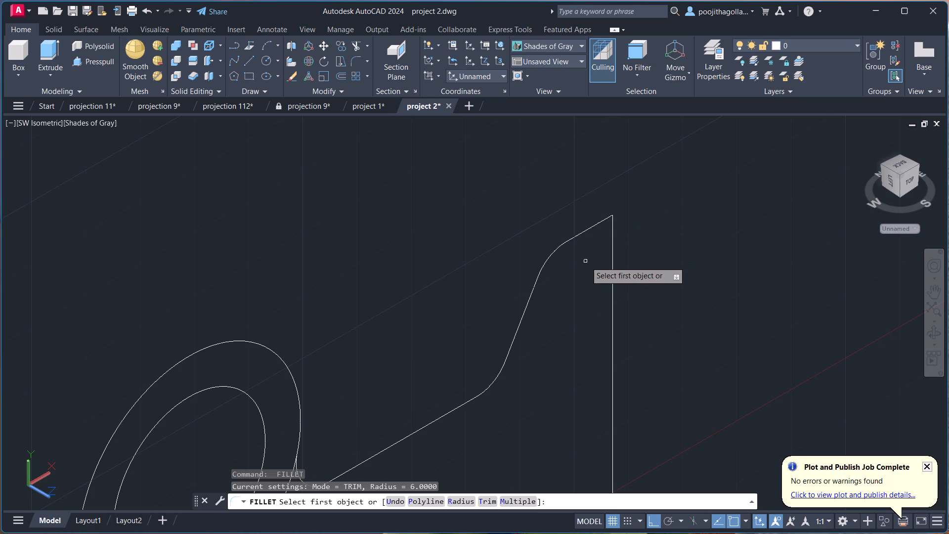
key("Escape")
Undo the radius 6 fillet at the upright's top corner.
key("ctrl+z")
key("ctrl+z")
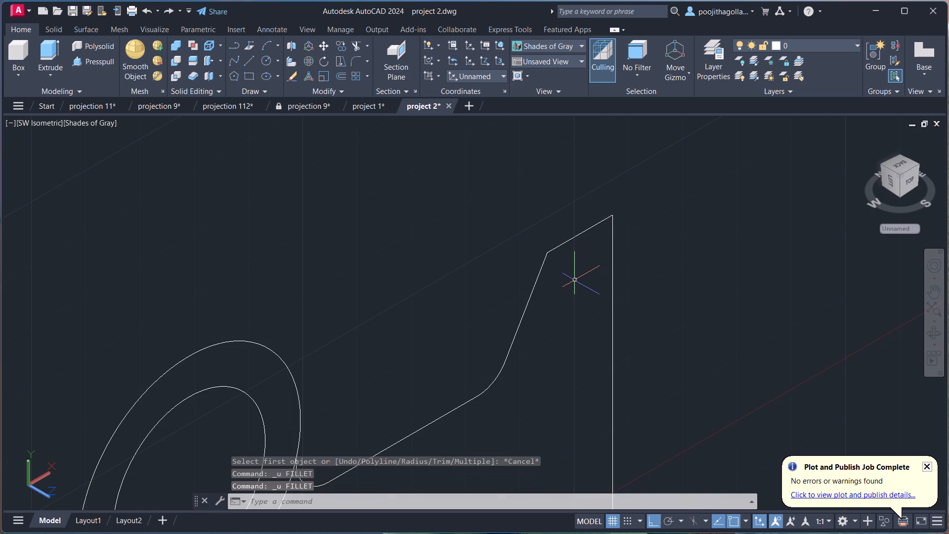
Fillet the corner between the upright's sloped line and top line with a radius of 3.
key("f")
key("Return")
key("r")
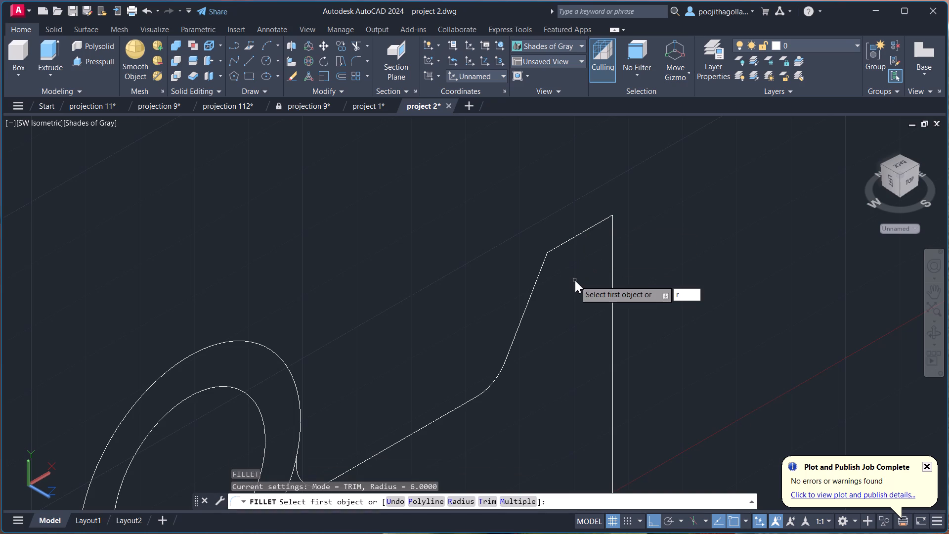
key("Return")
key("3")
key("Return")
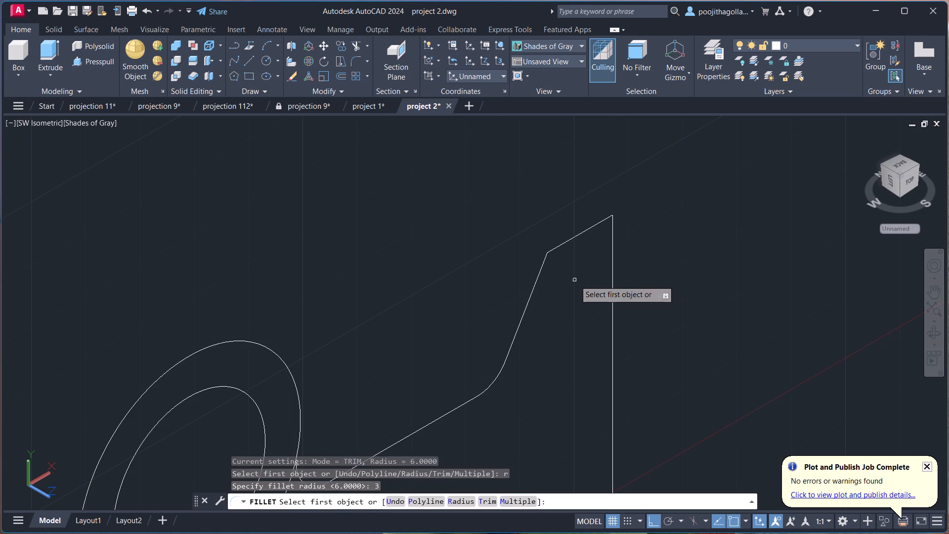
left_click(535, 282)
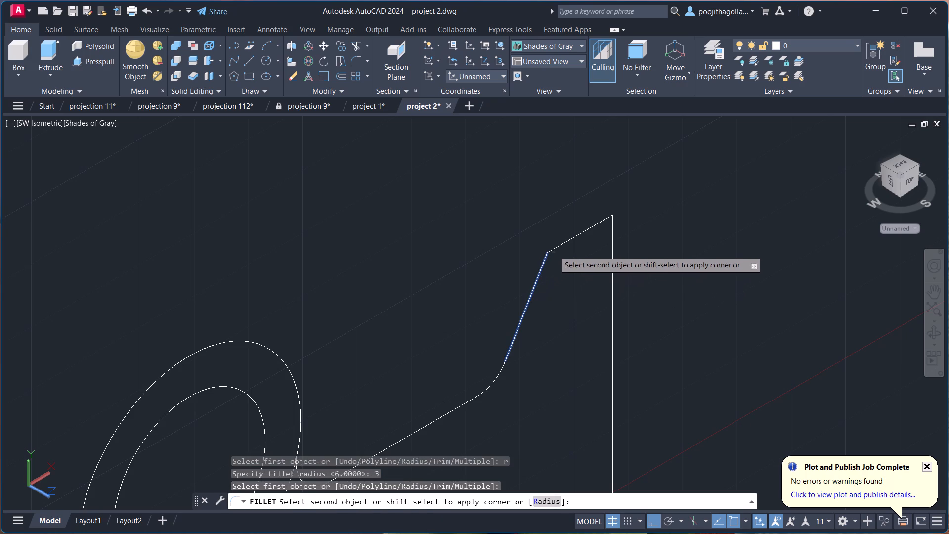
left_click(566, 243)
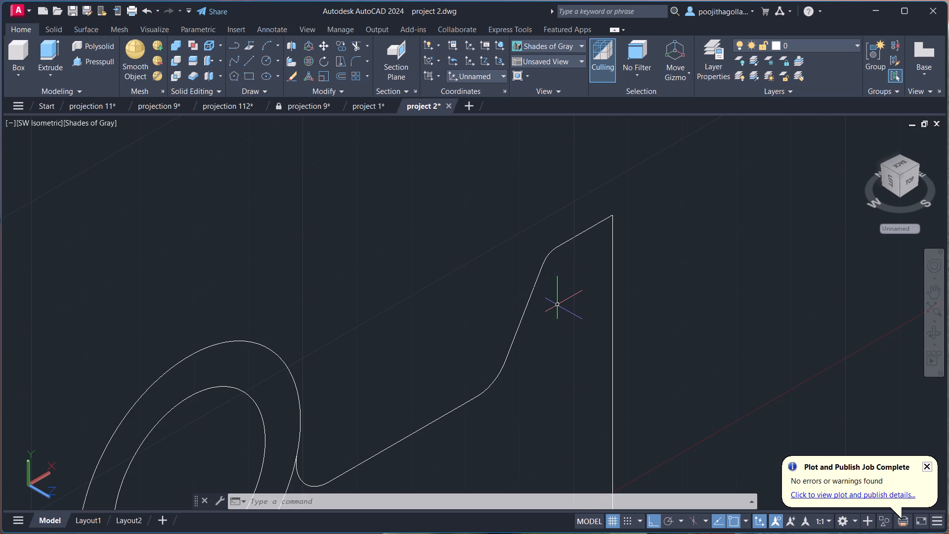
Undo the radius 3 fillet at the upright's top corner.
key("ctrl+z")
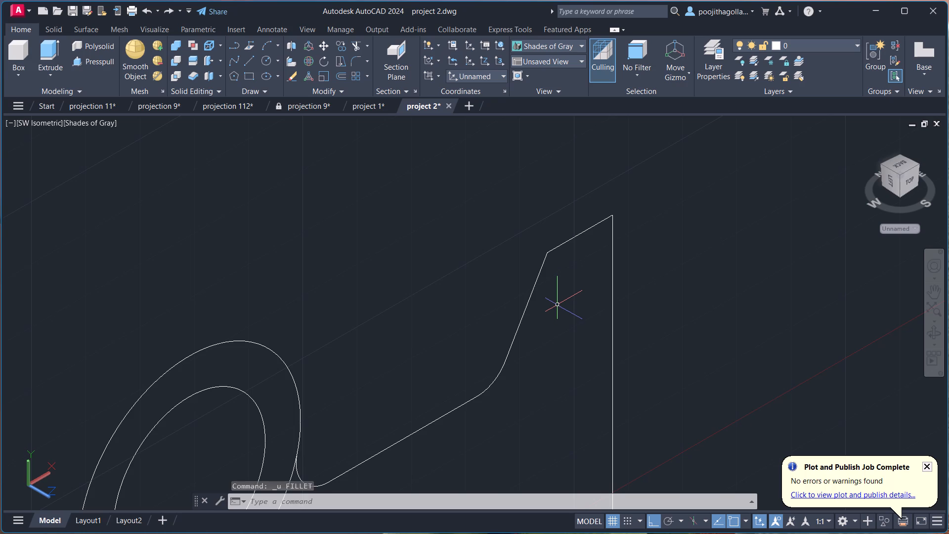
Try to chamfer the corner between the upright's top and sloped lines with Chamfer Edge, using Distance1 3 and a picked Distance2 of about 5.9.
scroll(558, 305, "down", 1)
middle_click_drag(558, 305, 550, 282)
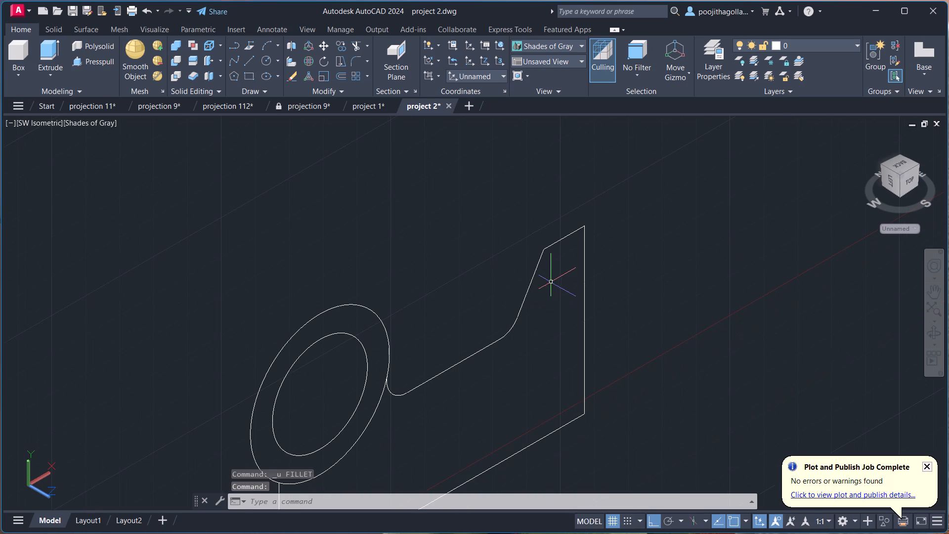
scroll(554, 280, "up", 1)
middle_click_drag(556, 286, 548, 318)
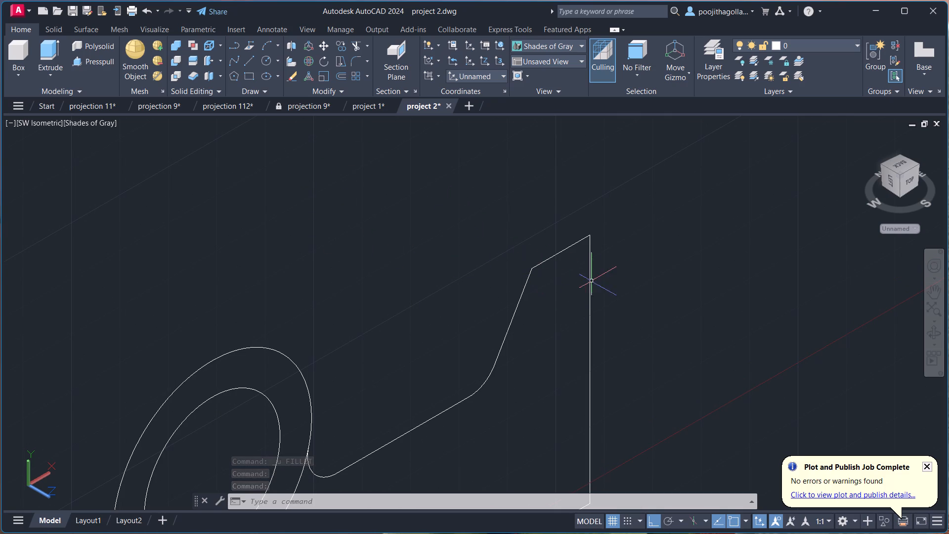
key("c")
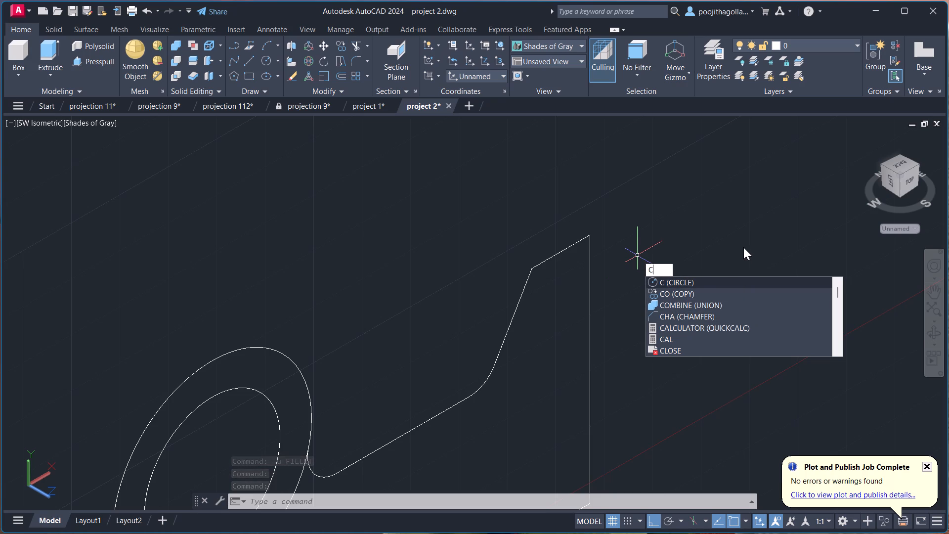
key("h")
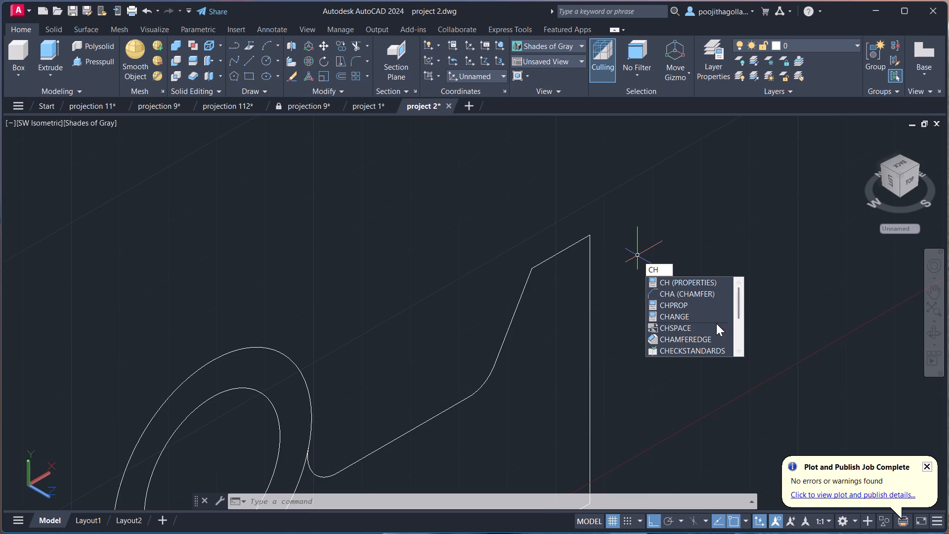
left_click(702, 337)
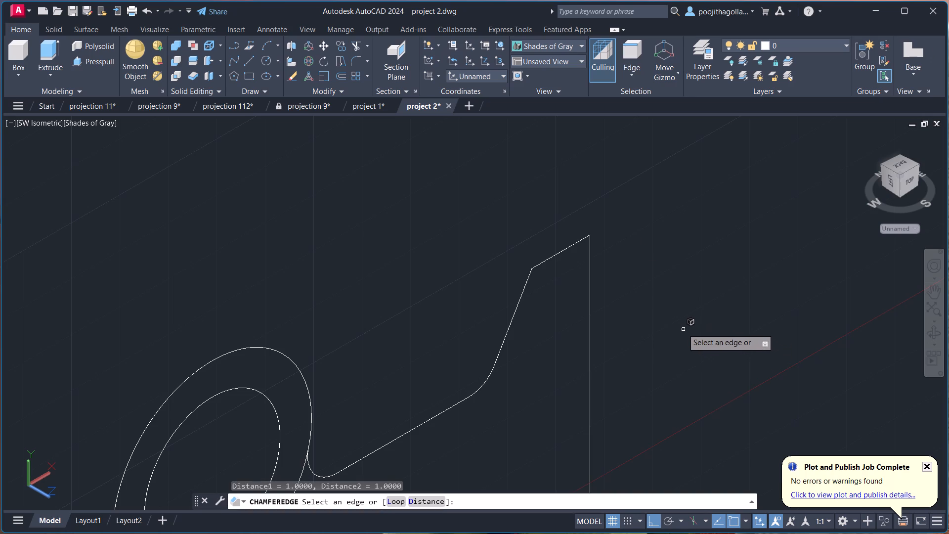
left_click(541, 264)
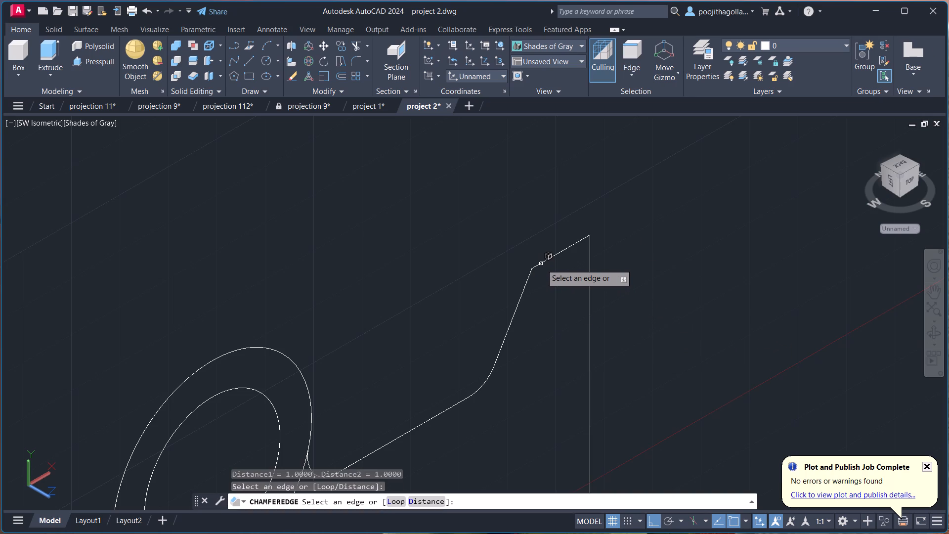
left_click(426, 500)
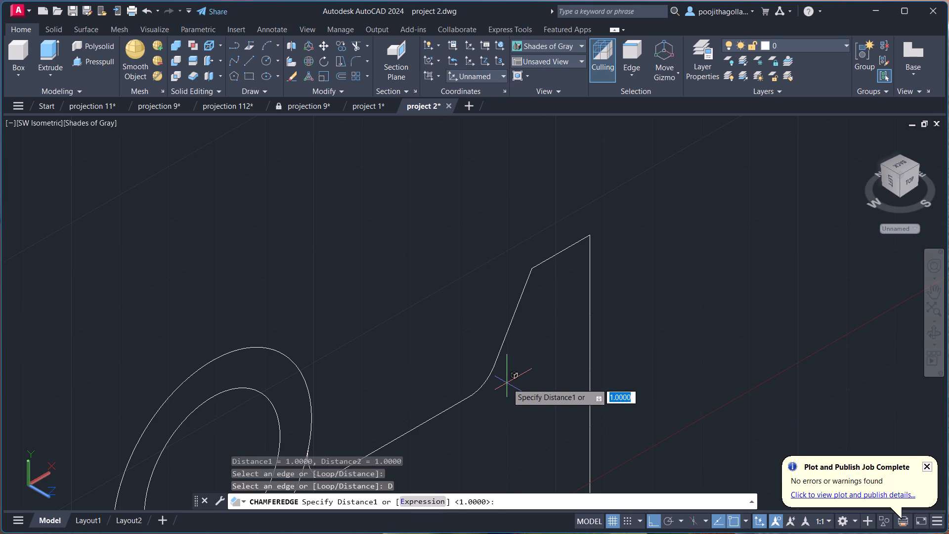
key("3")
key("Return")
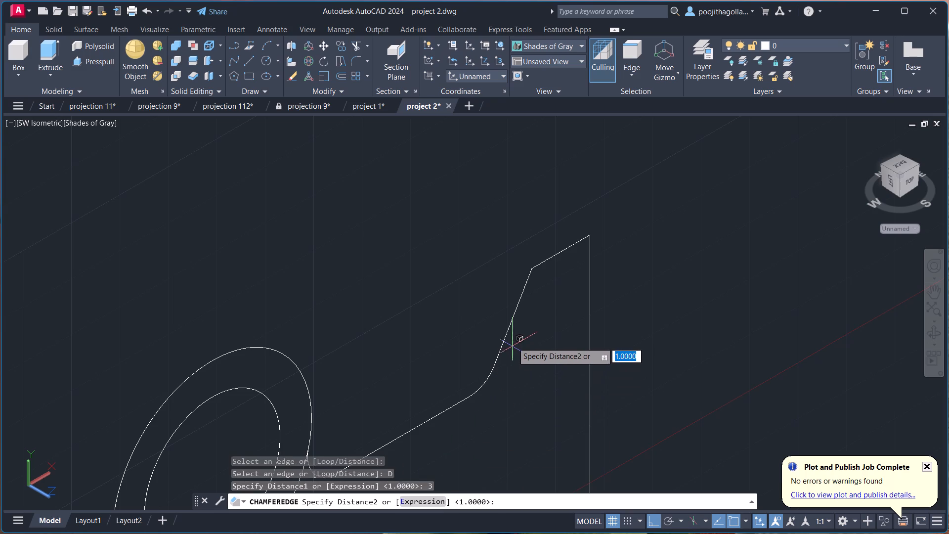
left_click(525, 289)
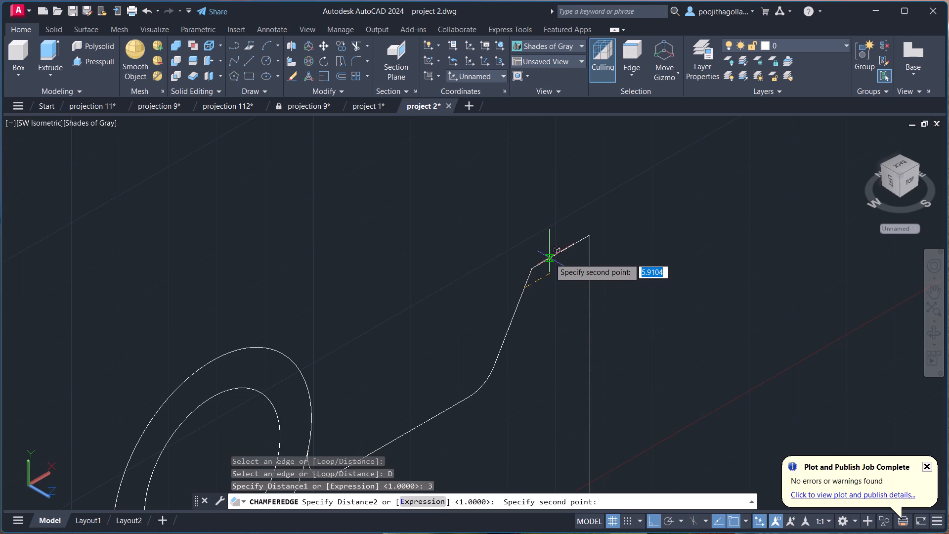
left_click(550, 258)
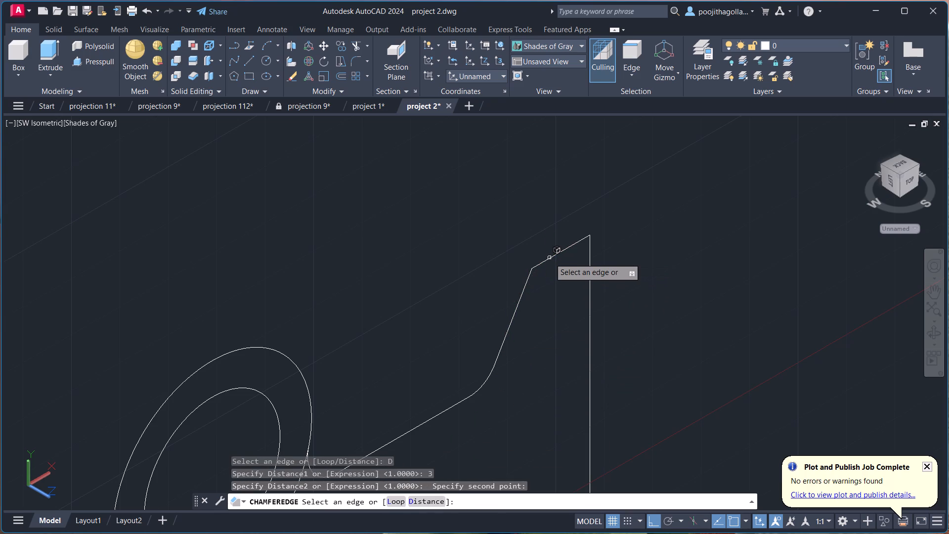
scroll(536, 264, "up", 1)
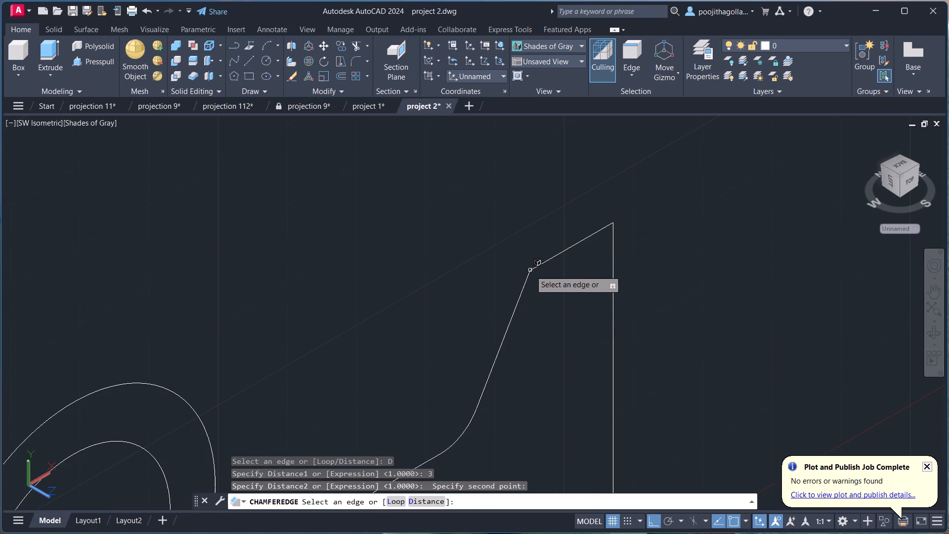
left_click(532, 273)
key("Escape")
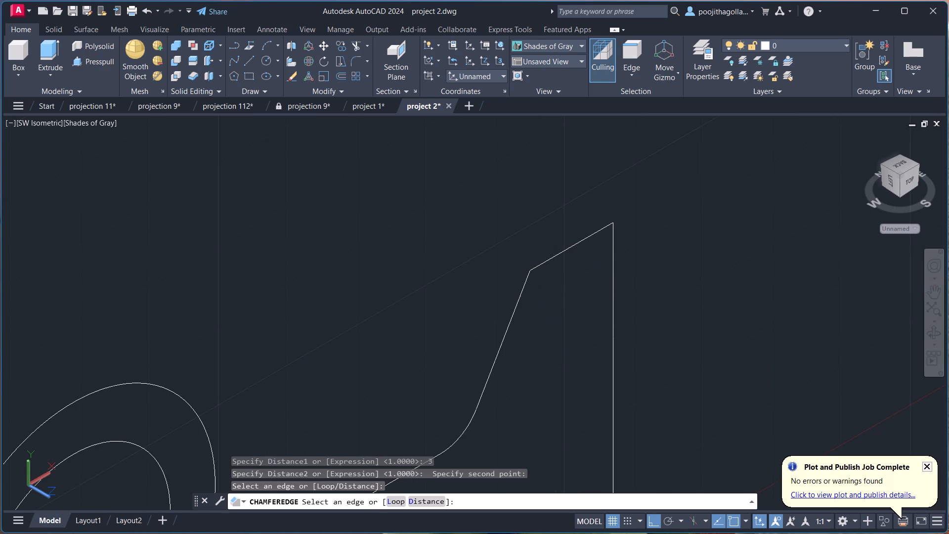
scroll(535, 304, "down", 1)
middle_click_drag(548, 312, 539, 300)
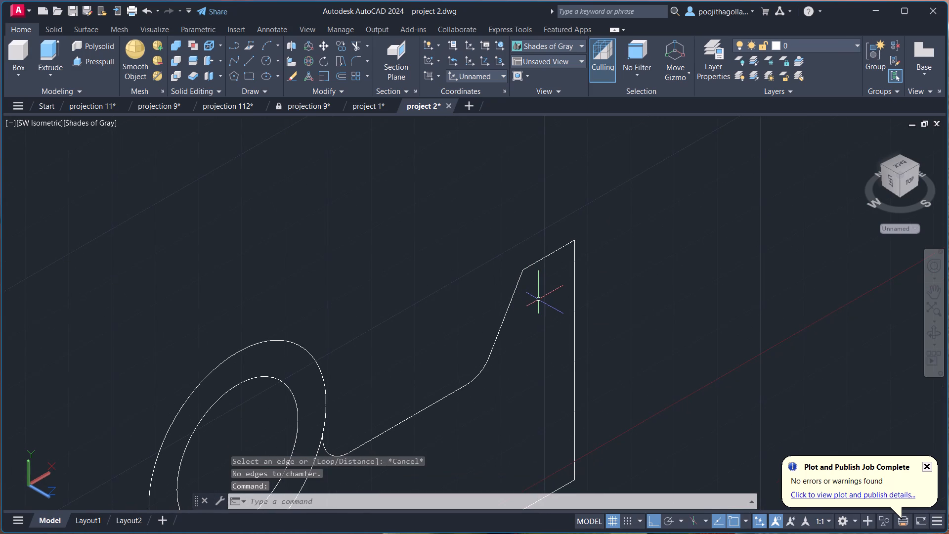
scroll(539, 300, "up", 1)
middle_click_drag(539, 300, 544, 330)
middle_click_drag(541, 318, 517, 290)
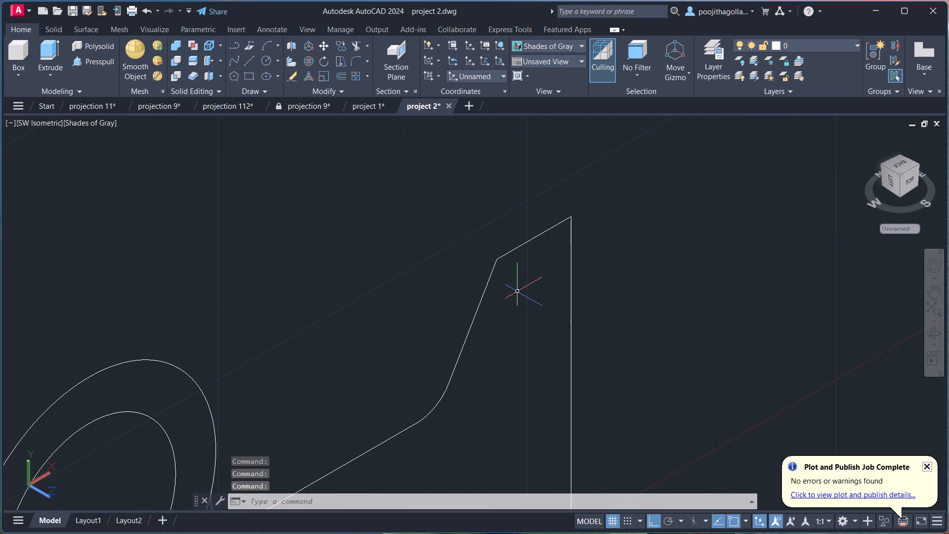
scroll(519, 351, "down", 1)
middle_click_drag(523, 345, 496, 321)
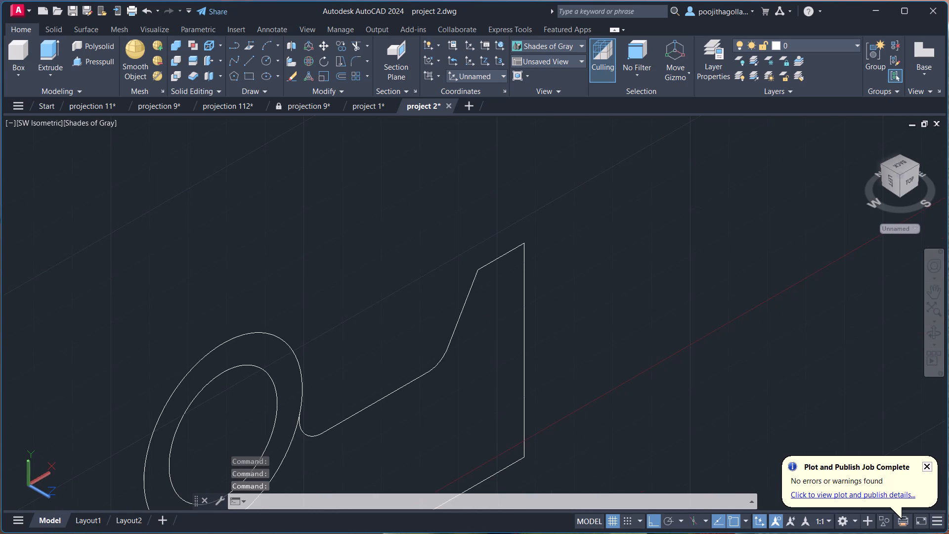
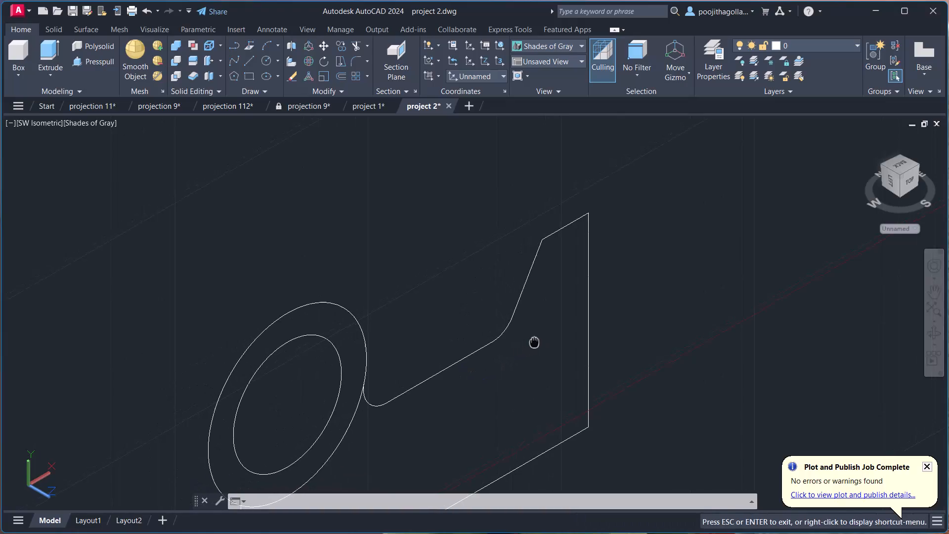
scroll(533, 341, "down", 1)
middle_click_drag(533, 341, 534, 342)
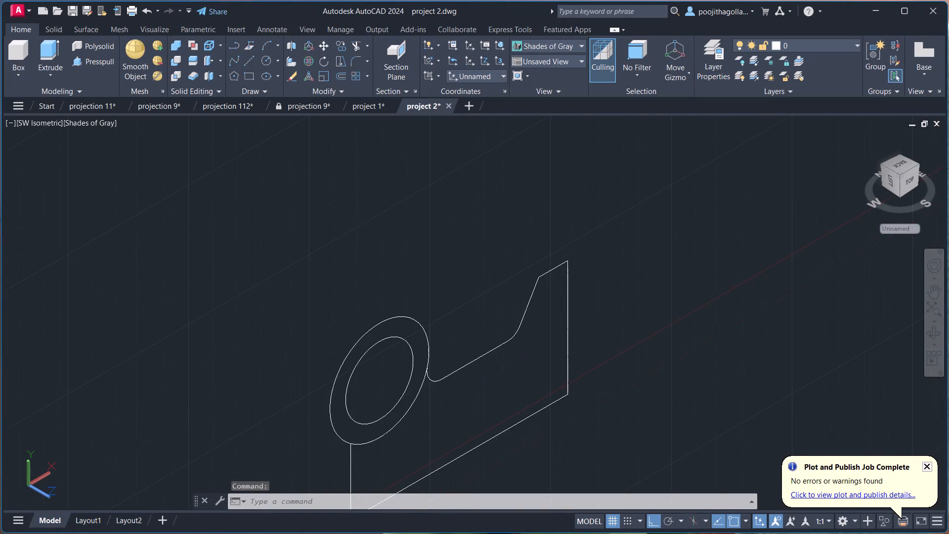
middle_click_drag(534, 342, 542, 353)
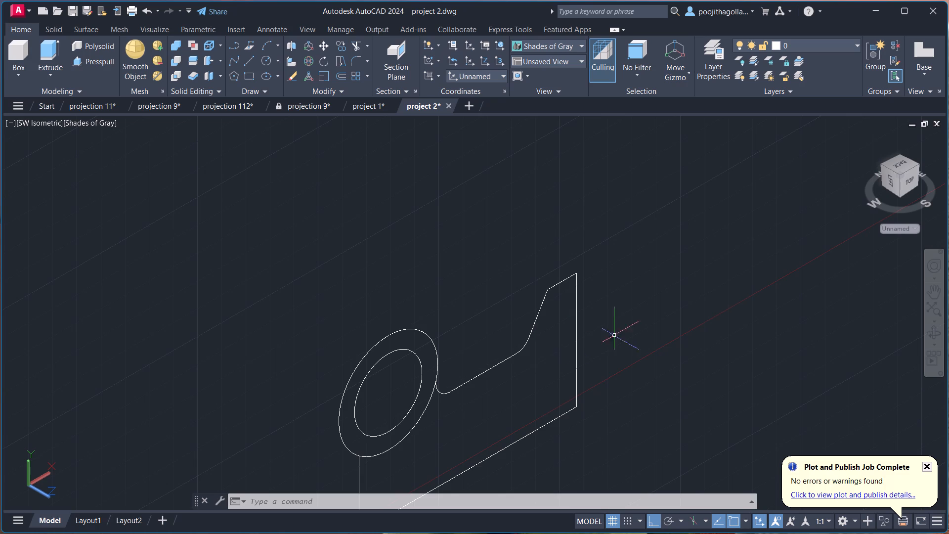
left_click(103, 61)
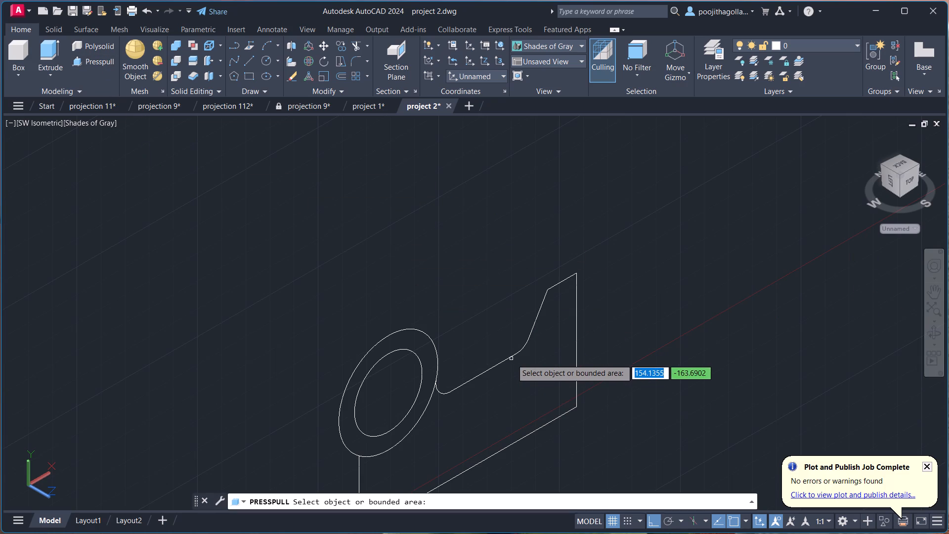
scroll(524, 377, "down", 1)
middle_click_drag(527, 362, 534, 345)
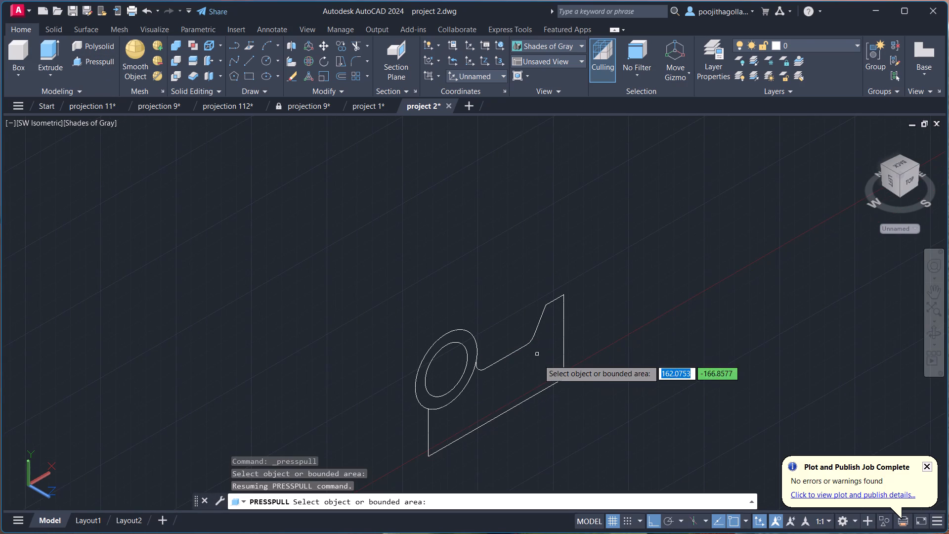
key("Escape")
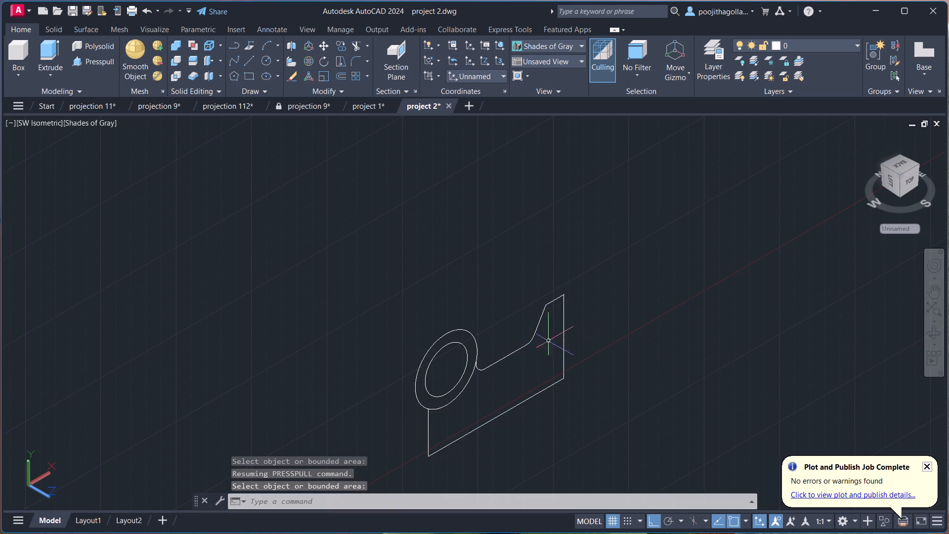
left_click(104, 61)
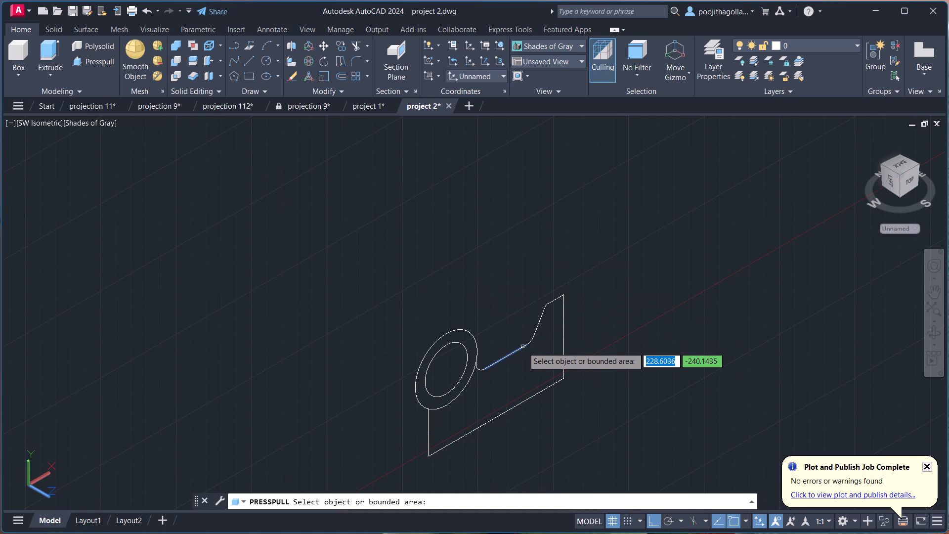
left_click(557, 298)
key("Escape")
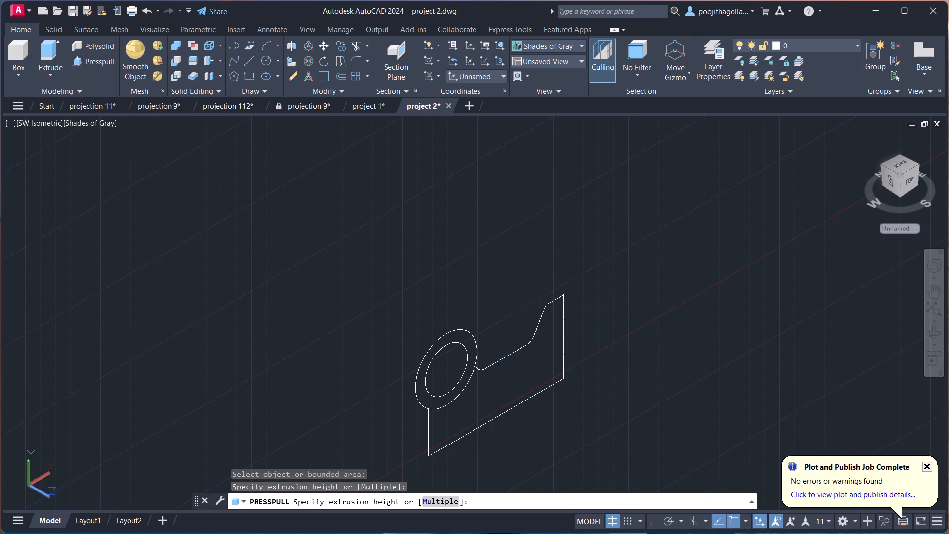
Presspull the closed body profile, including the base and upright, to a height of 32.
left_click(97, 66)
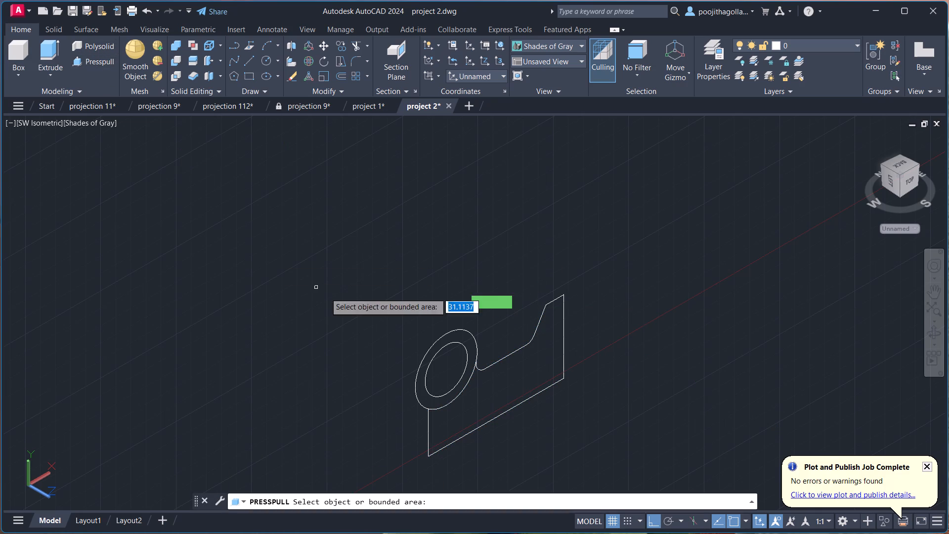
left_click(495, 396)
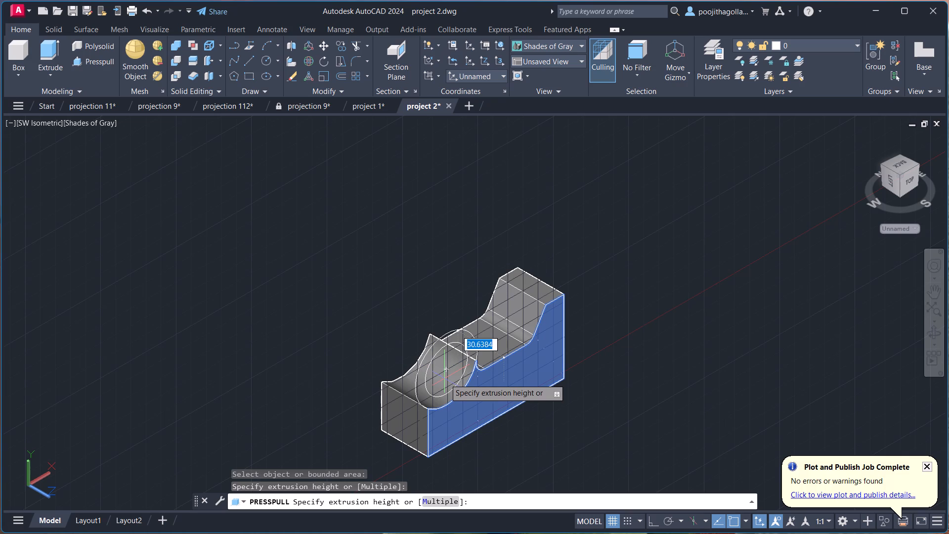
type("32")
key("Return")
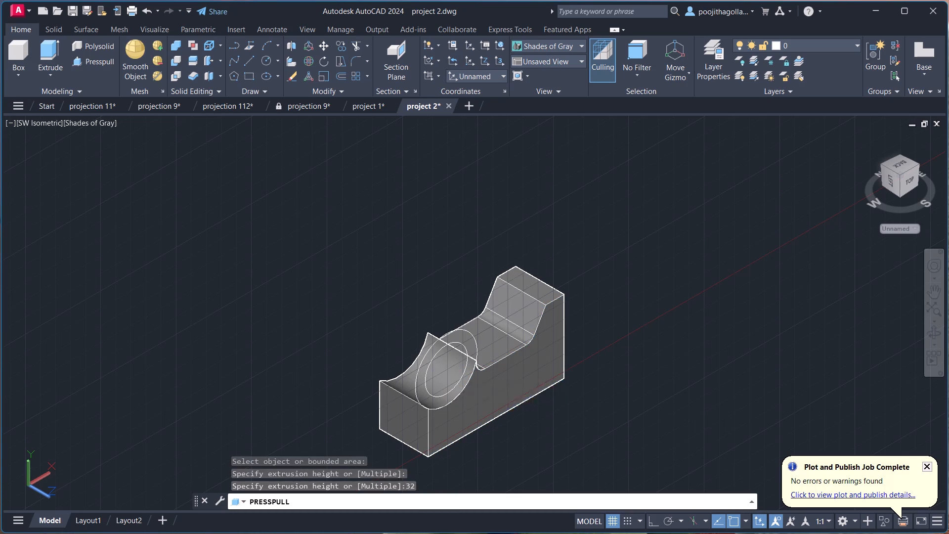
Presspull the ring between the two concentric circles to a height of 32.
left_click(436, 404)
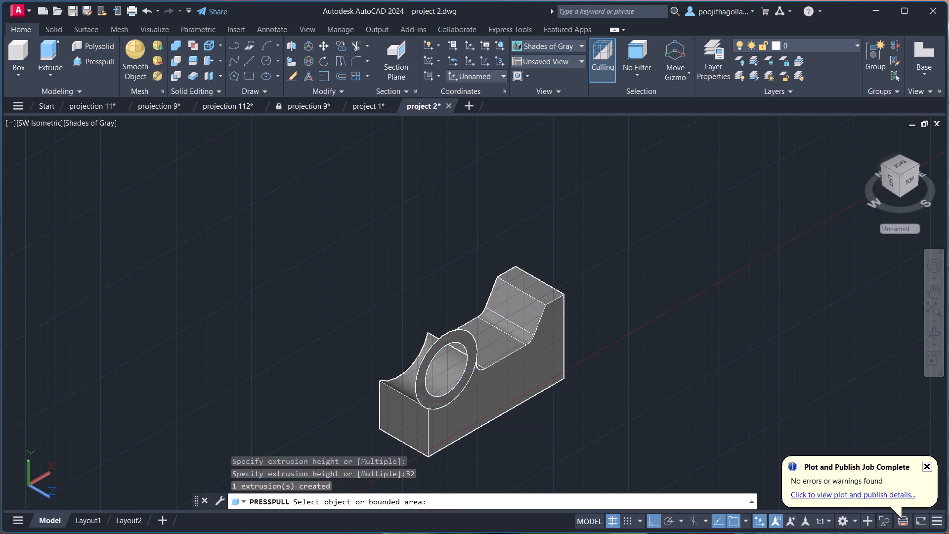
type("32")
key("Return")
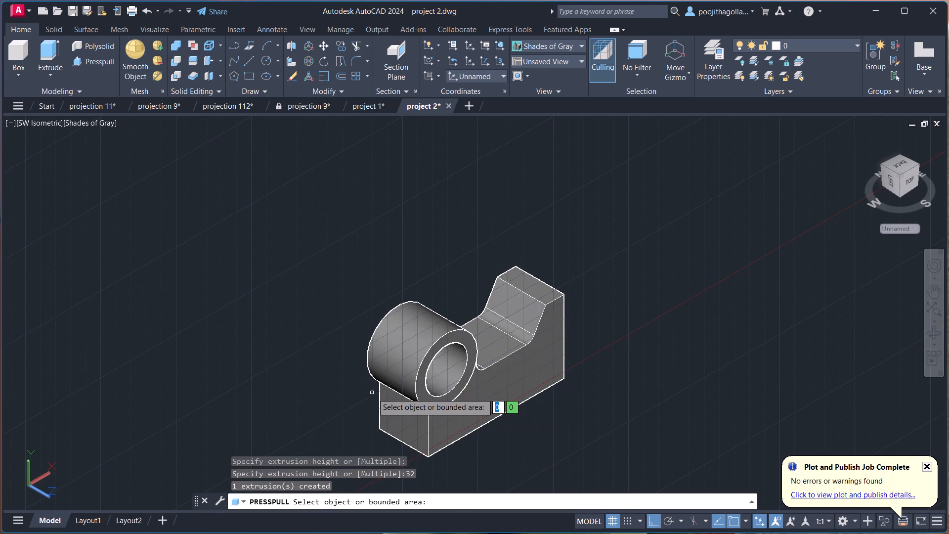
key("Escape")
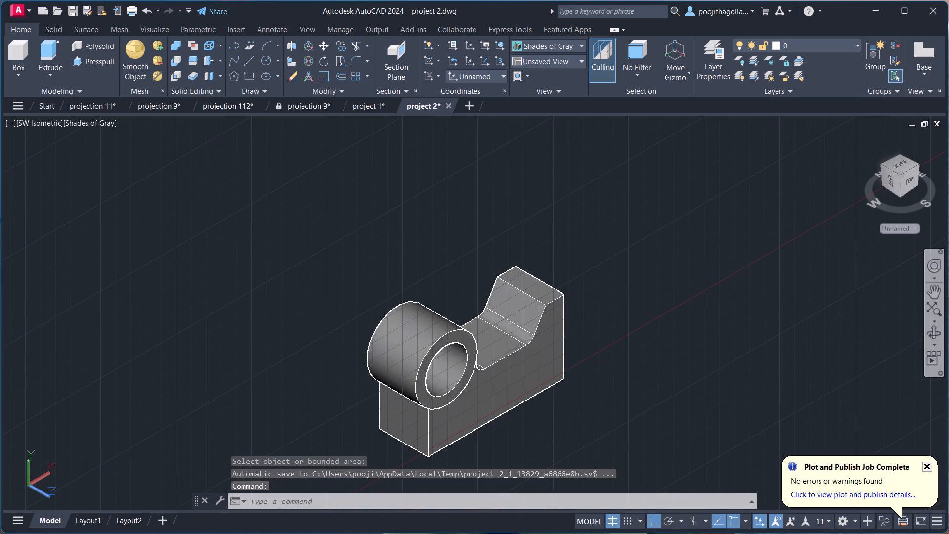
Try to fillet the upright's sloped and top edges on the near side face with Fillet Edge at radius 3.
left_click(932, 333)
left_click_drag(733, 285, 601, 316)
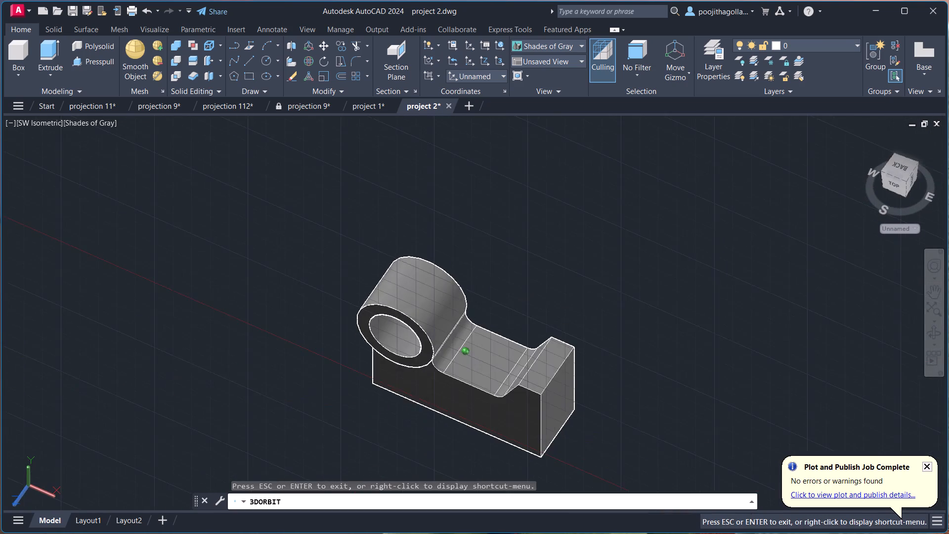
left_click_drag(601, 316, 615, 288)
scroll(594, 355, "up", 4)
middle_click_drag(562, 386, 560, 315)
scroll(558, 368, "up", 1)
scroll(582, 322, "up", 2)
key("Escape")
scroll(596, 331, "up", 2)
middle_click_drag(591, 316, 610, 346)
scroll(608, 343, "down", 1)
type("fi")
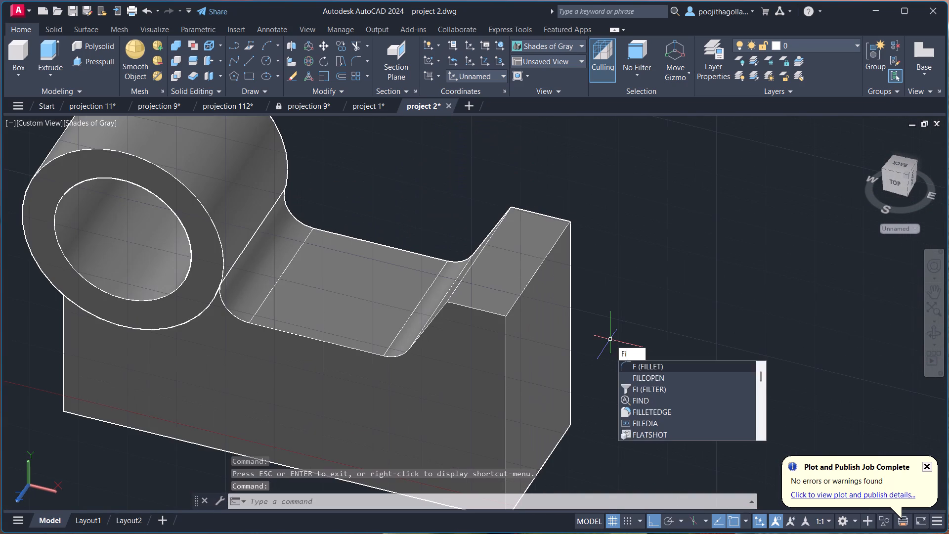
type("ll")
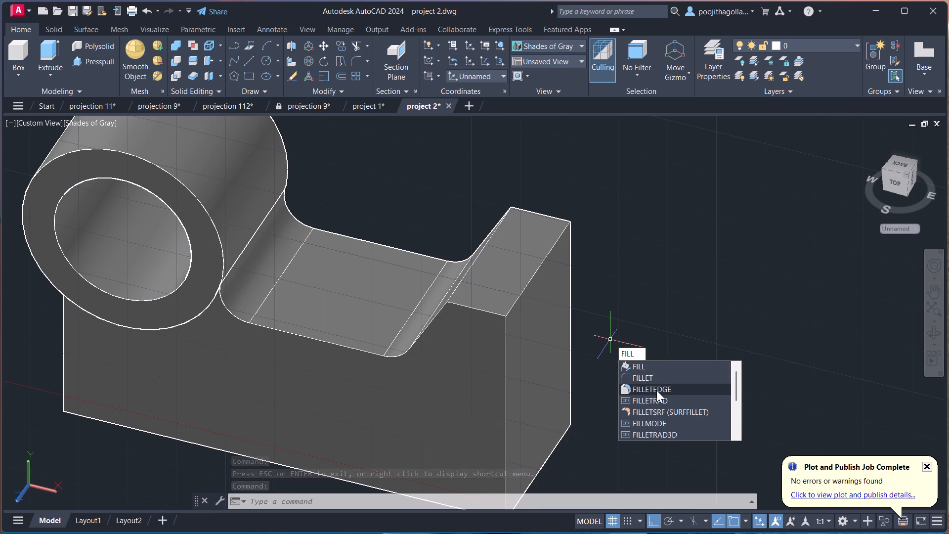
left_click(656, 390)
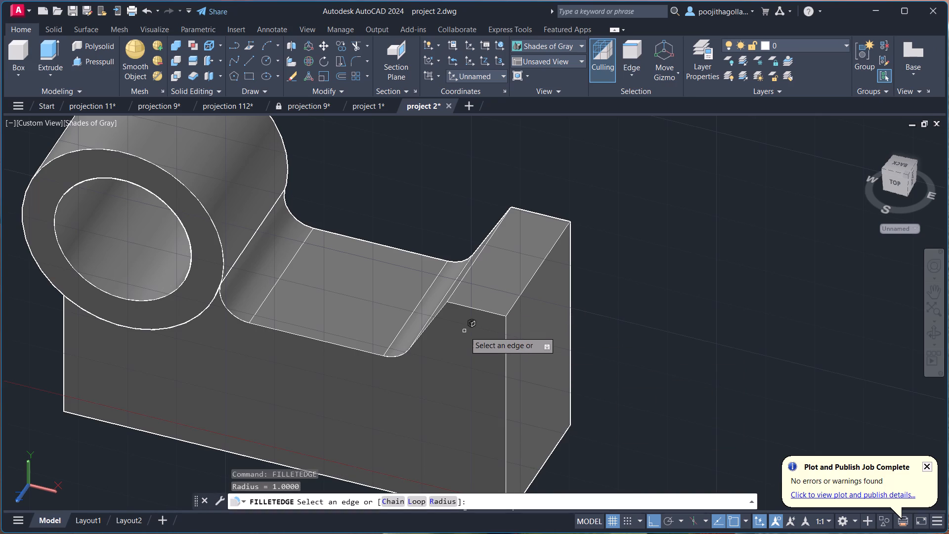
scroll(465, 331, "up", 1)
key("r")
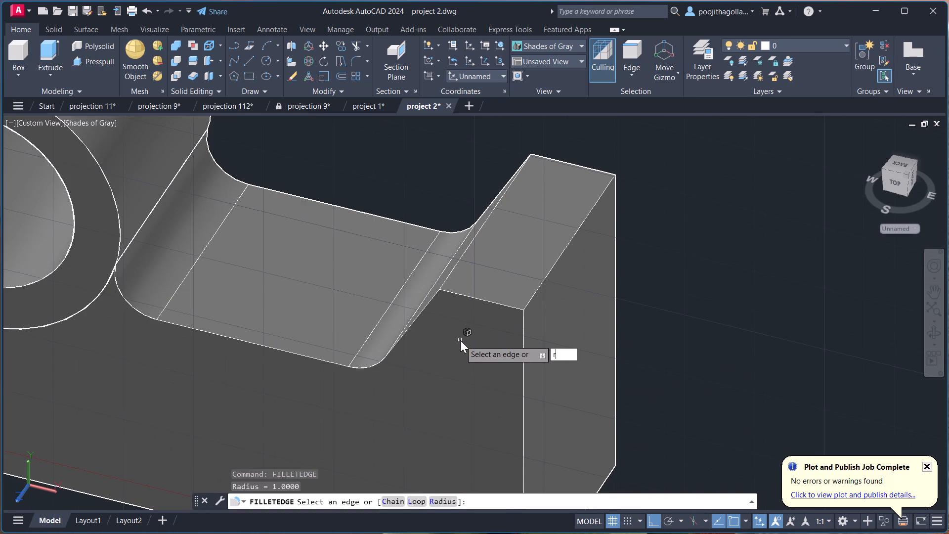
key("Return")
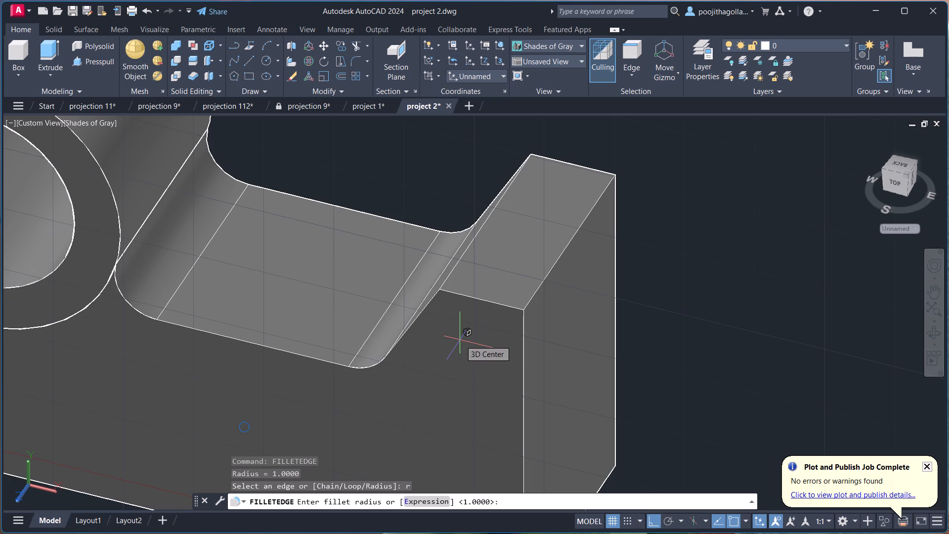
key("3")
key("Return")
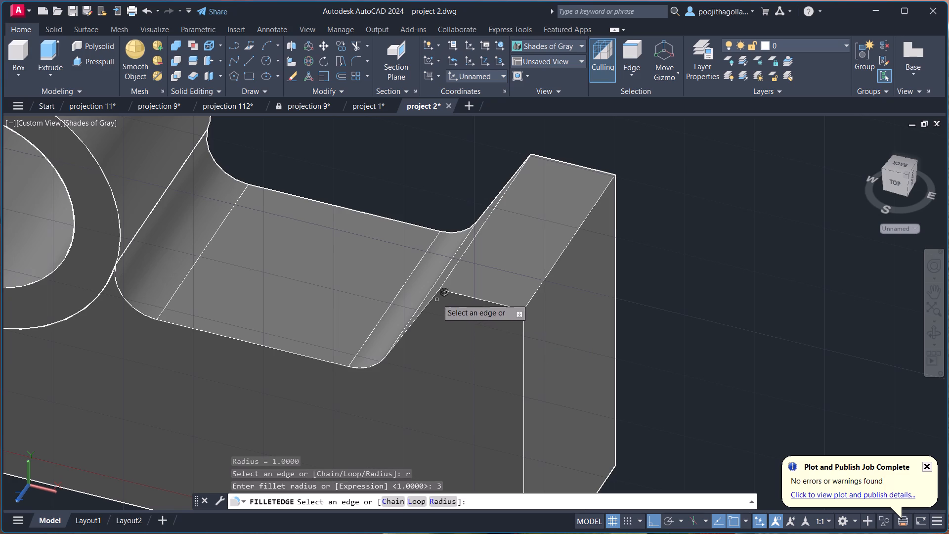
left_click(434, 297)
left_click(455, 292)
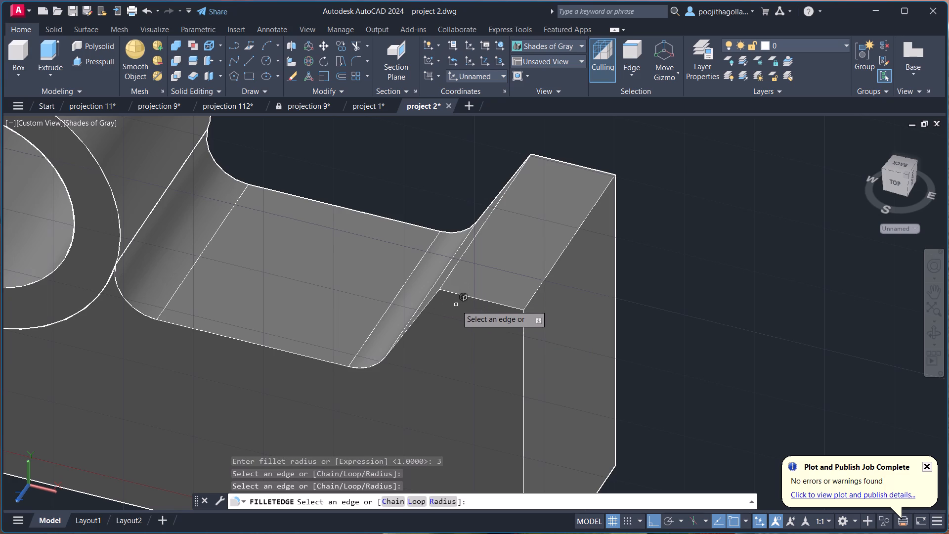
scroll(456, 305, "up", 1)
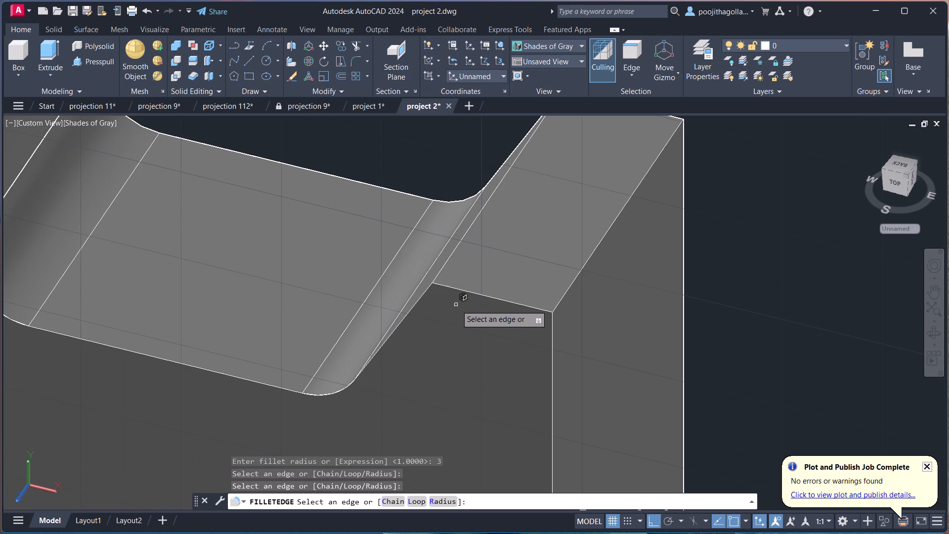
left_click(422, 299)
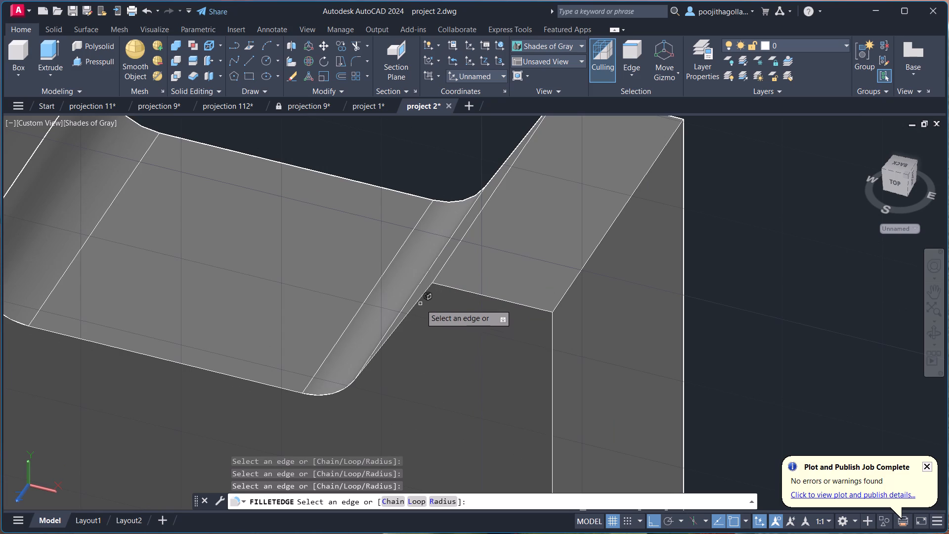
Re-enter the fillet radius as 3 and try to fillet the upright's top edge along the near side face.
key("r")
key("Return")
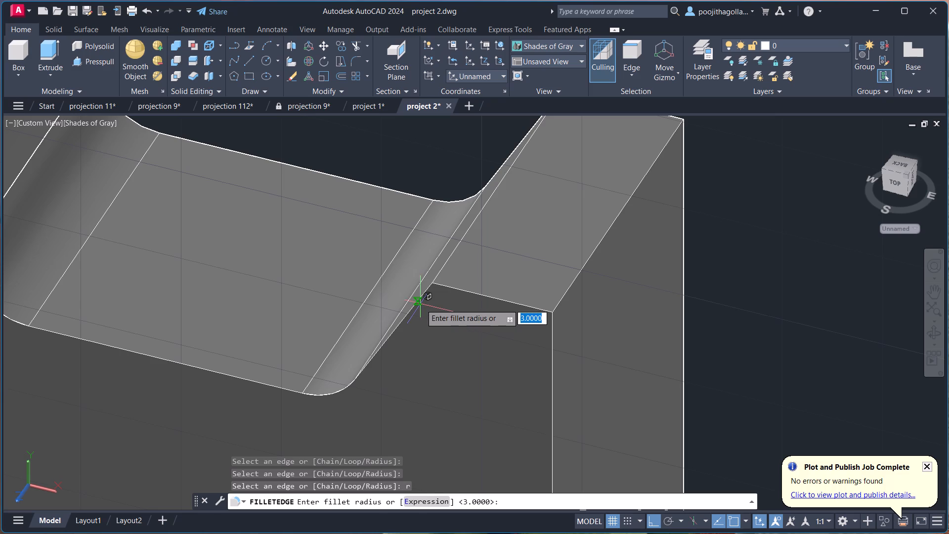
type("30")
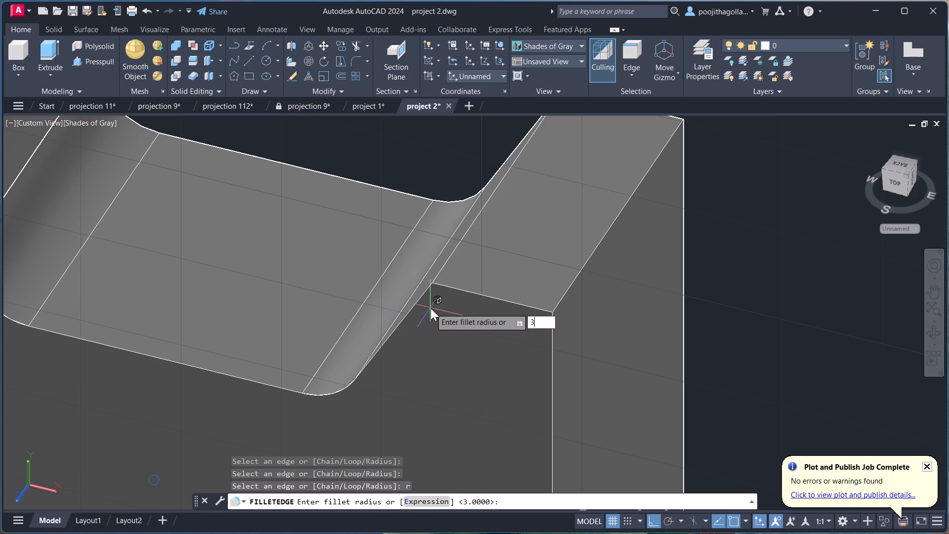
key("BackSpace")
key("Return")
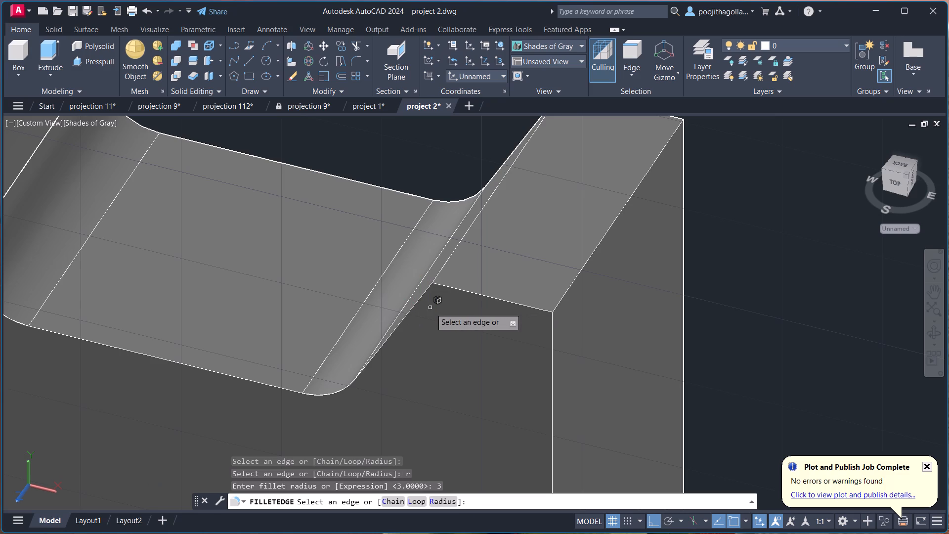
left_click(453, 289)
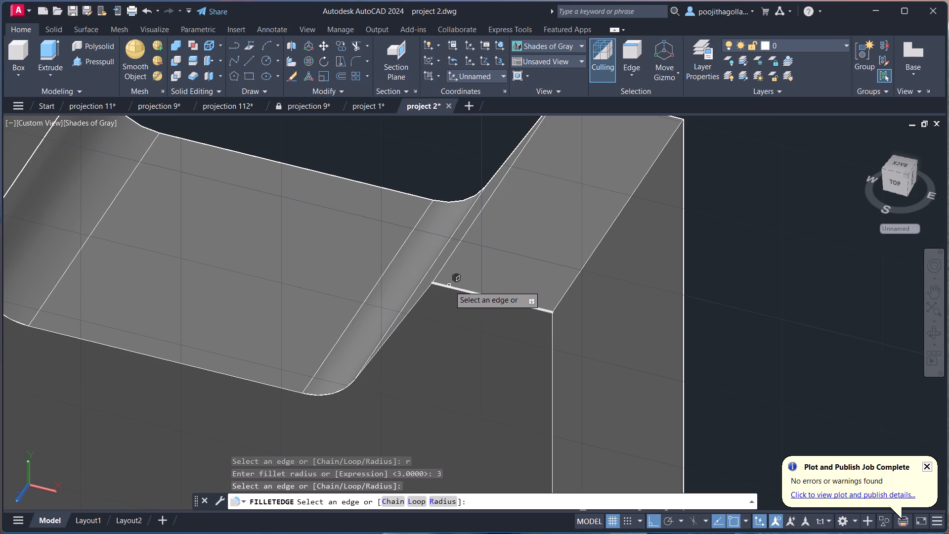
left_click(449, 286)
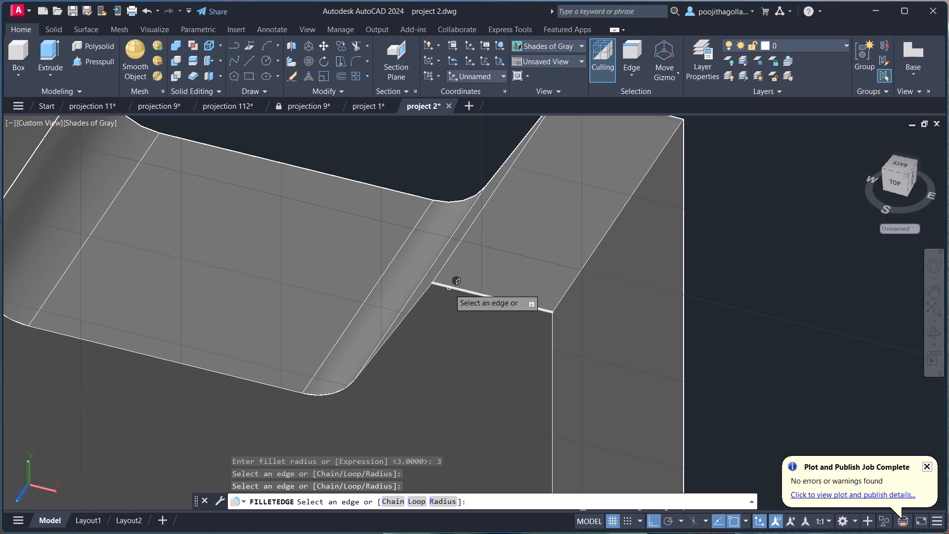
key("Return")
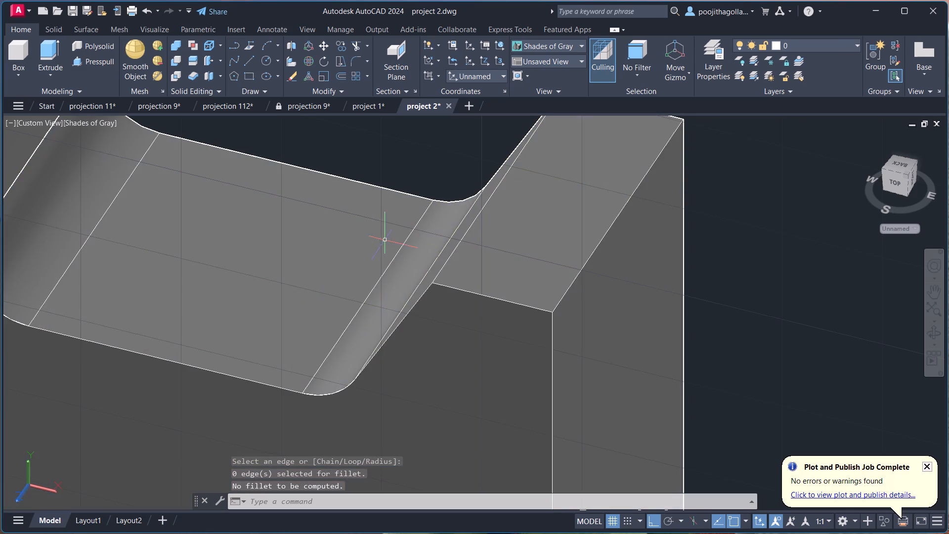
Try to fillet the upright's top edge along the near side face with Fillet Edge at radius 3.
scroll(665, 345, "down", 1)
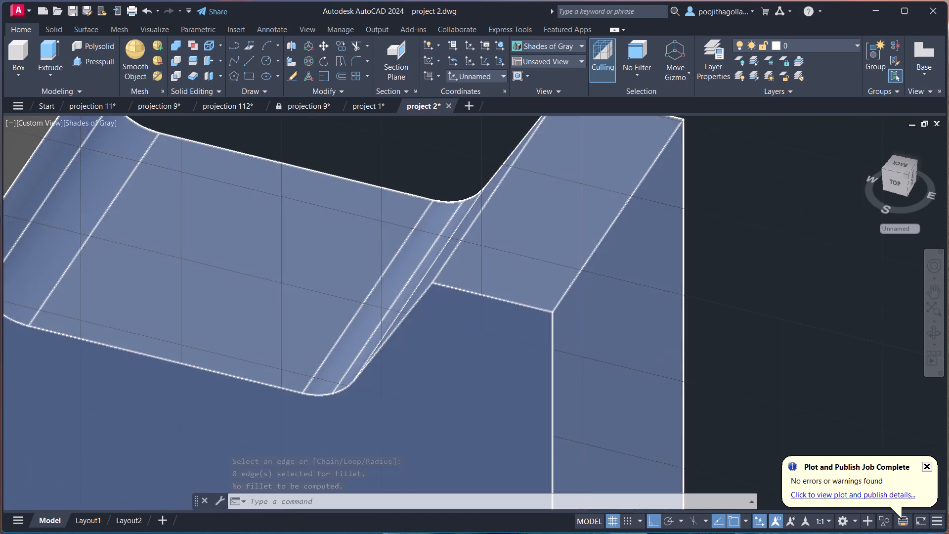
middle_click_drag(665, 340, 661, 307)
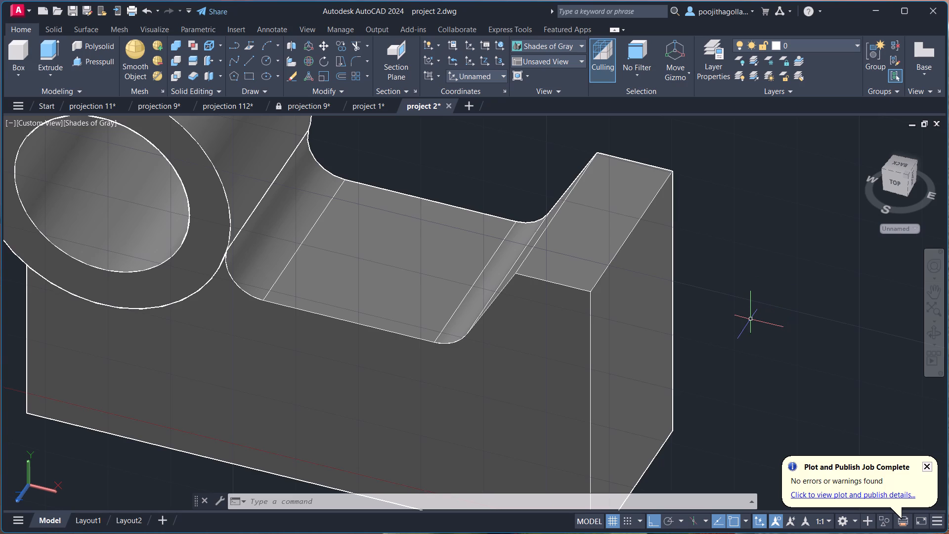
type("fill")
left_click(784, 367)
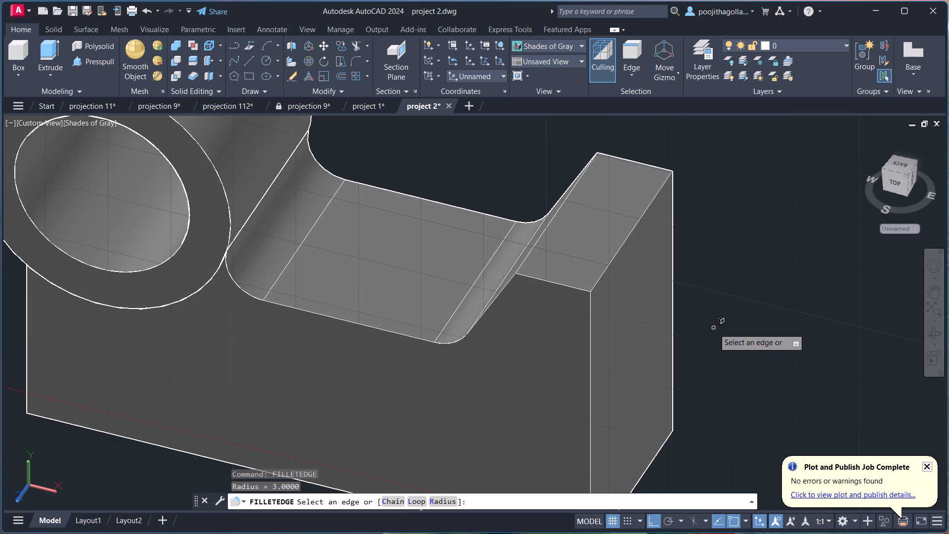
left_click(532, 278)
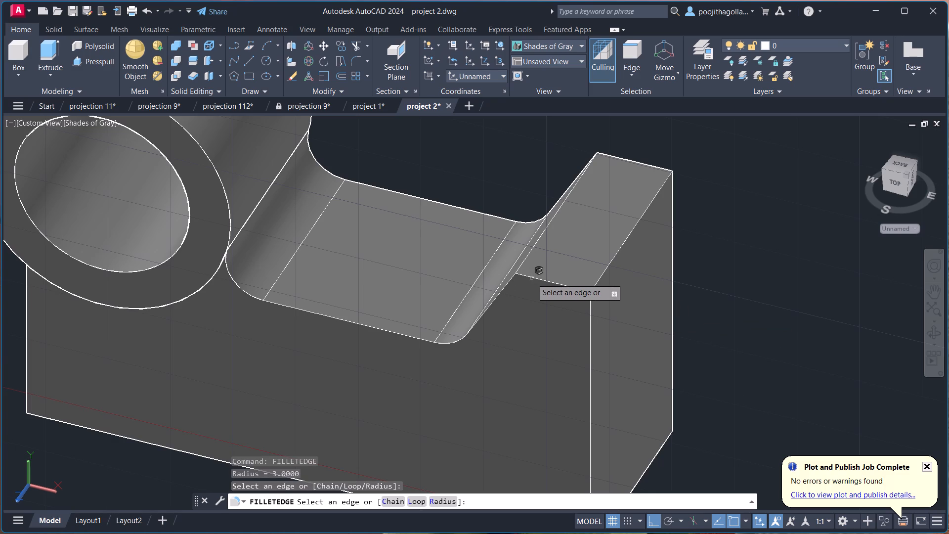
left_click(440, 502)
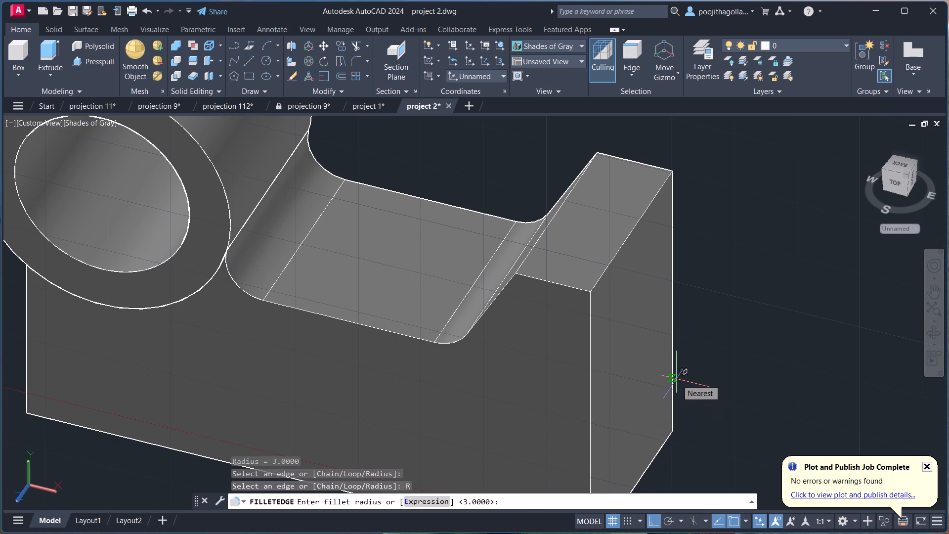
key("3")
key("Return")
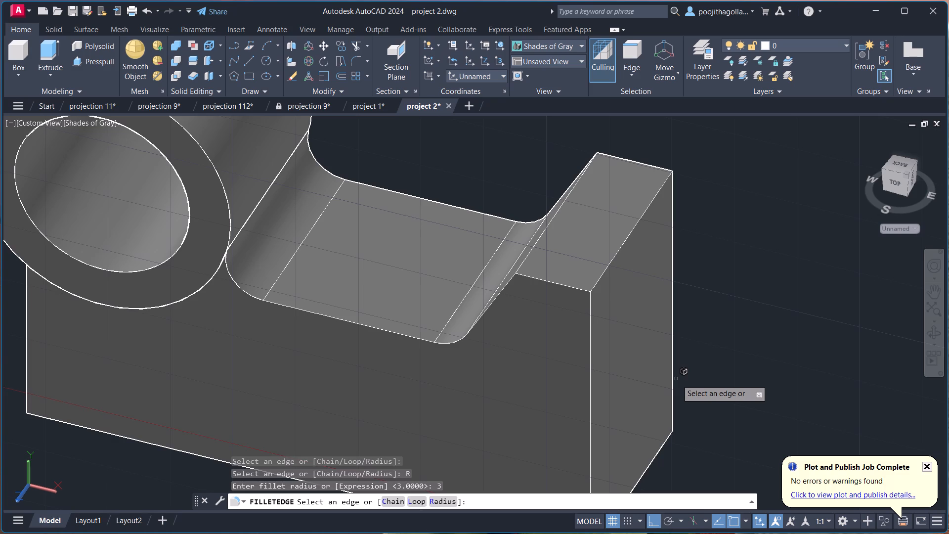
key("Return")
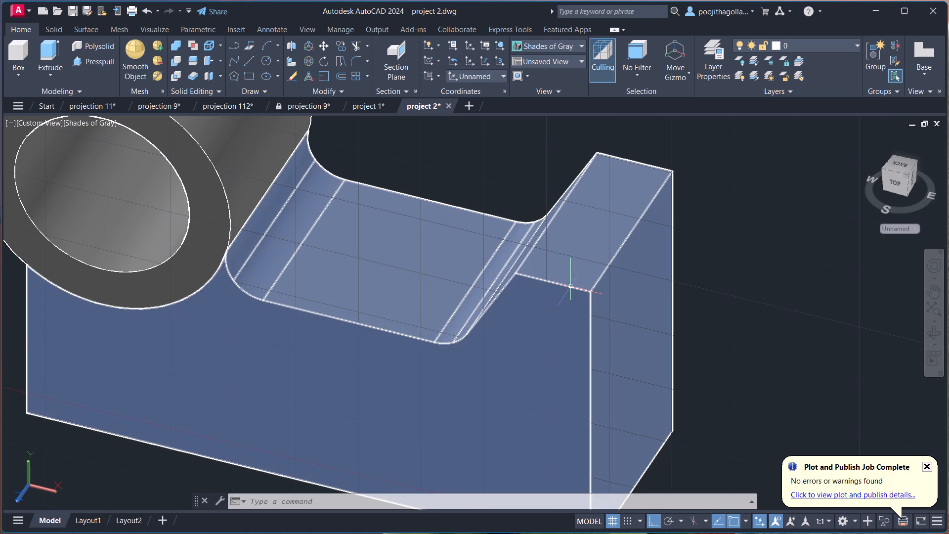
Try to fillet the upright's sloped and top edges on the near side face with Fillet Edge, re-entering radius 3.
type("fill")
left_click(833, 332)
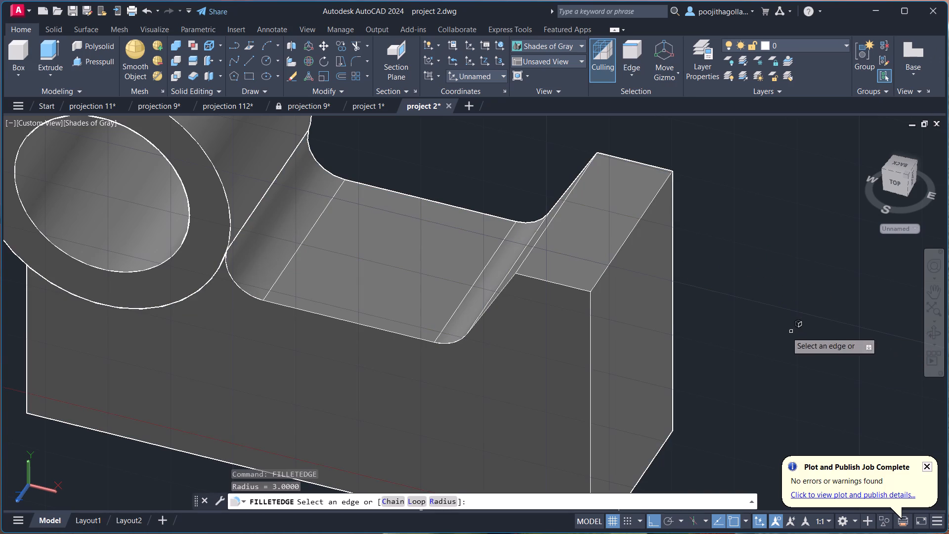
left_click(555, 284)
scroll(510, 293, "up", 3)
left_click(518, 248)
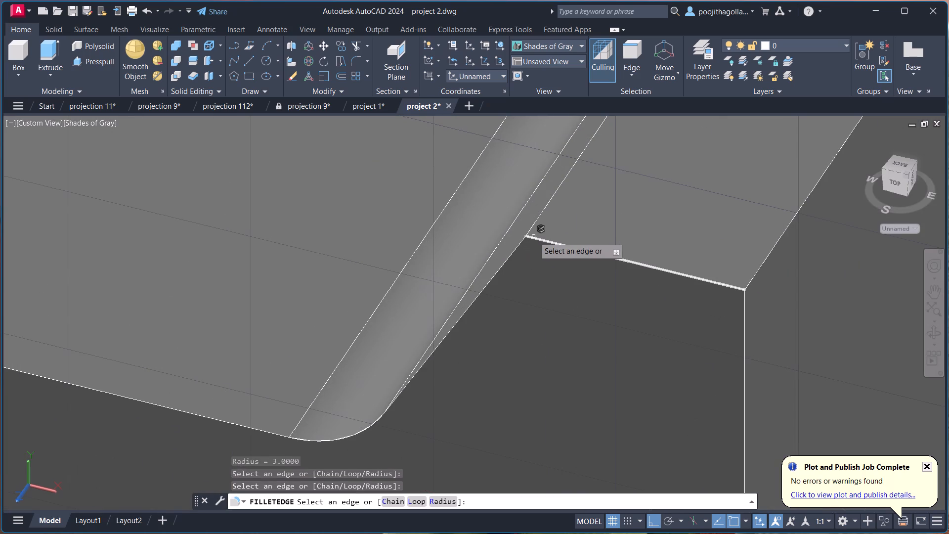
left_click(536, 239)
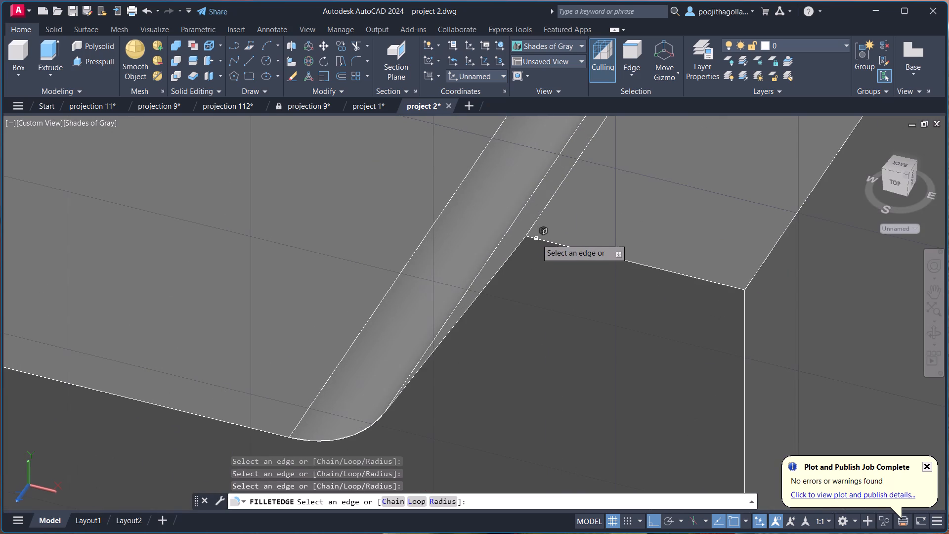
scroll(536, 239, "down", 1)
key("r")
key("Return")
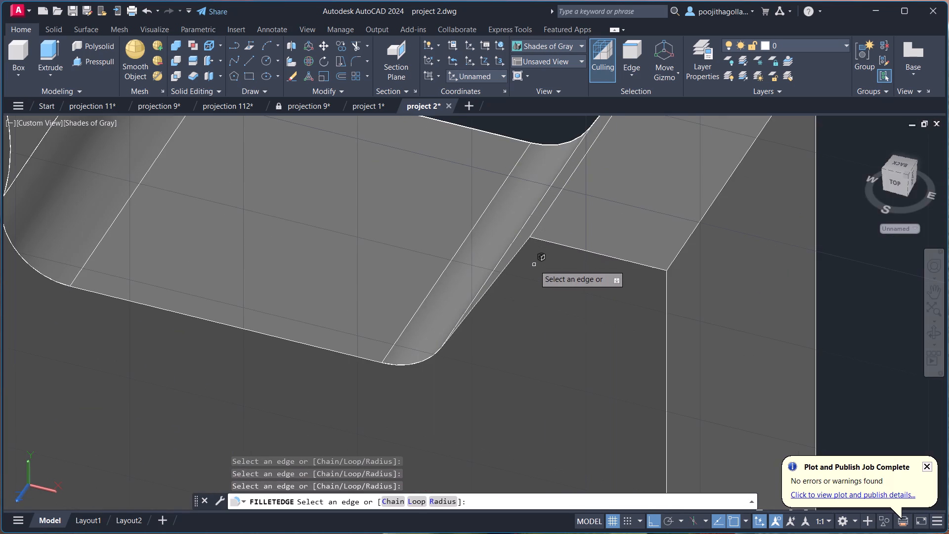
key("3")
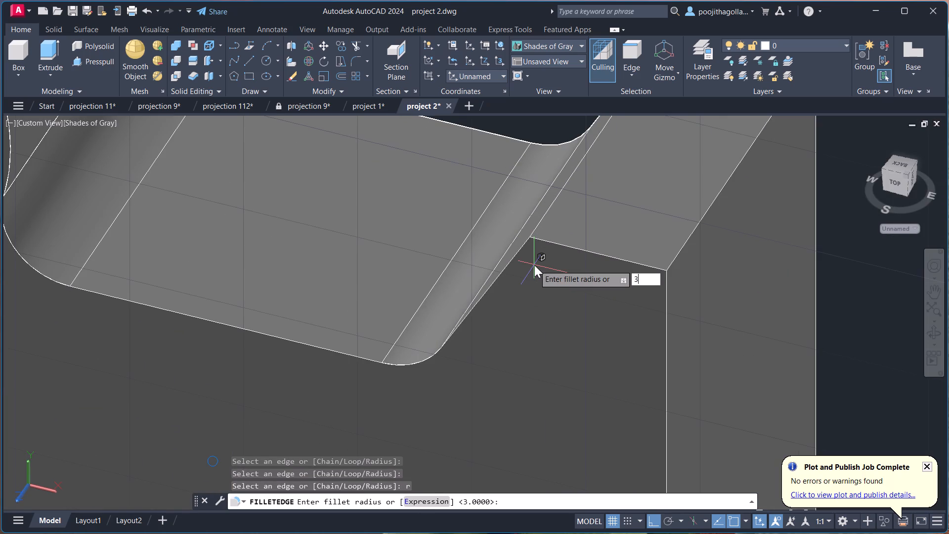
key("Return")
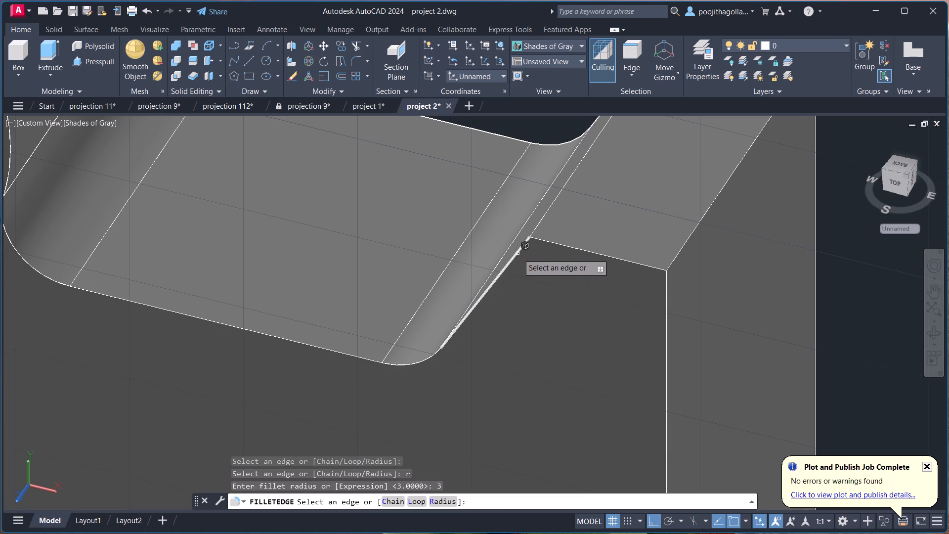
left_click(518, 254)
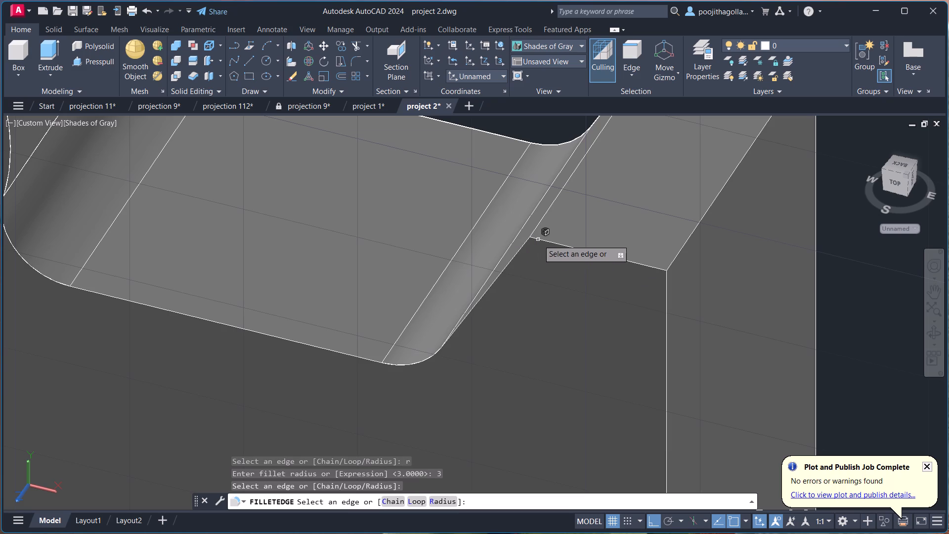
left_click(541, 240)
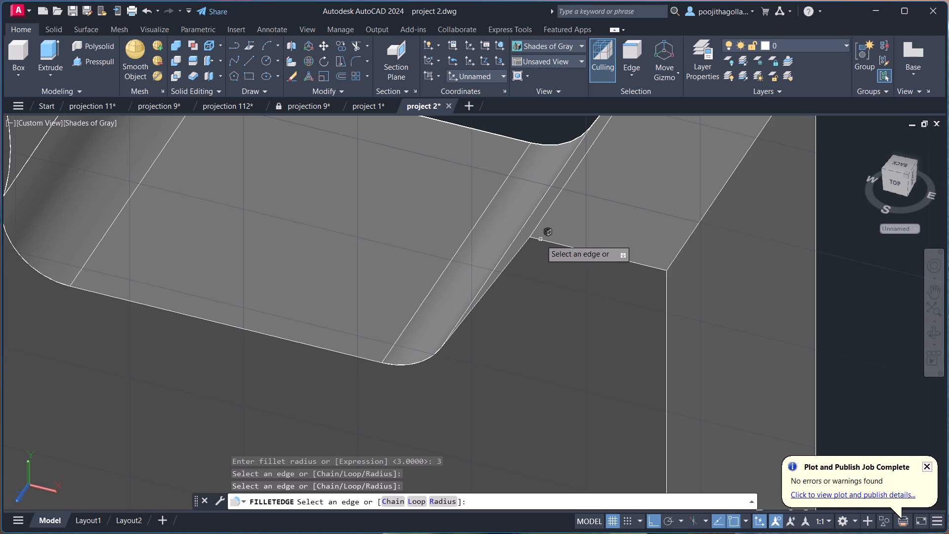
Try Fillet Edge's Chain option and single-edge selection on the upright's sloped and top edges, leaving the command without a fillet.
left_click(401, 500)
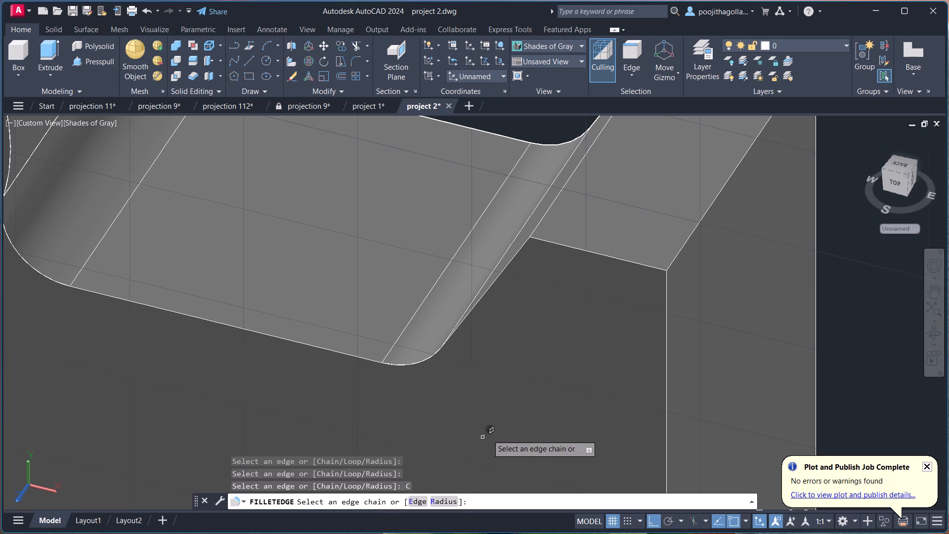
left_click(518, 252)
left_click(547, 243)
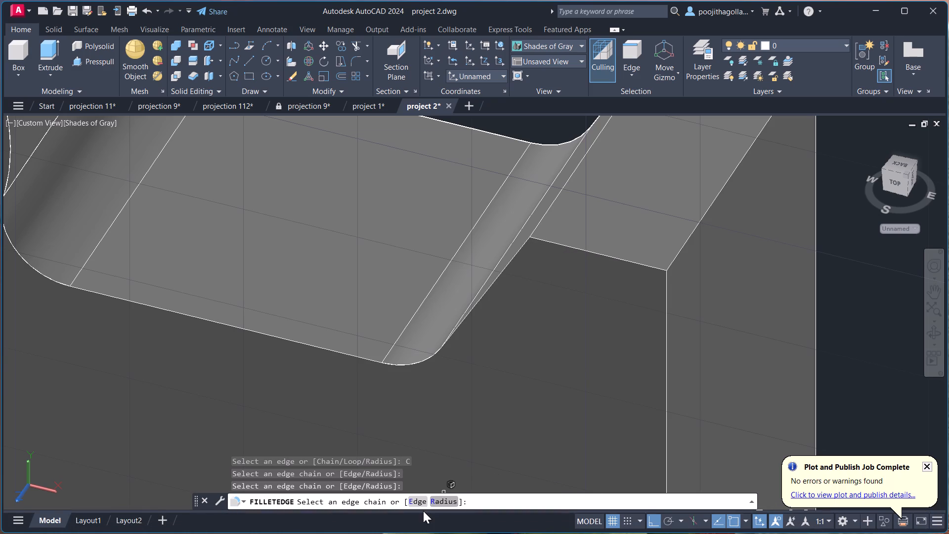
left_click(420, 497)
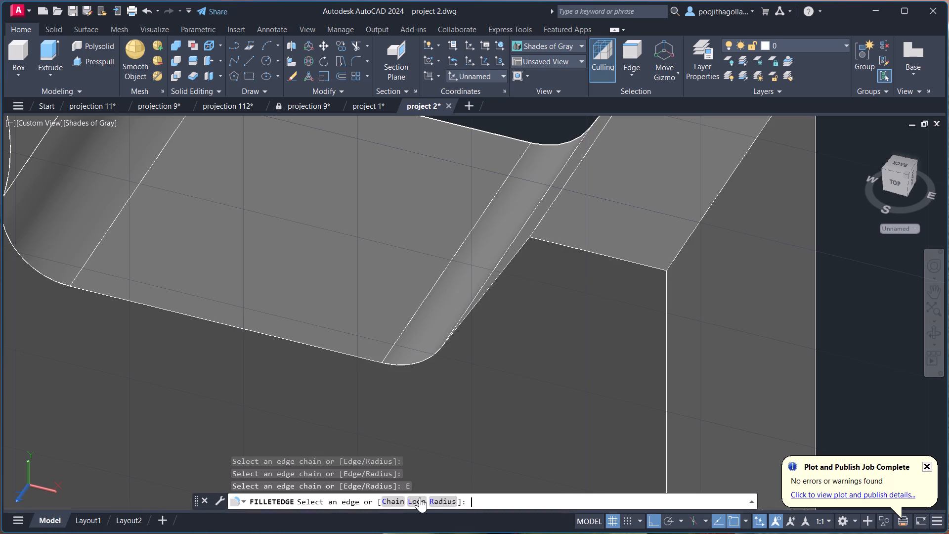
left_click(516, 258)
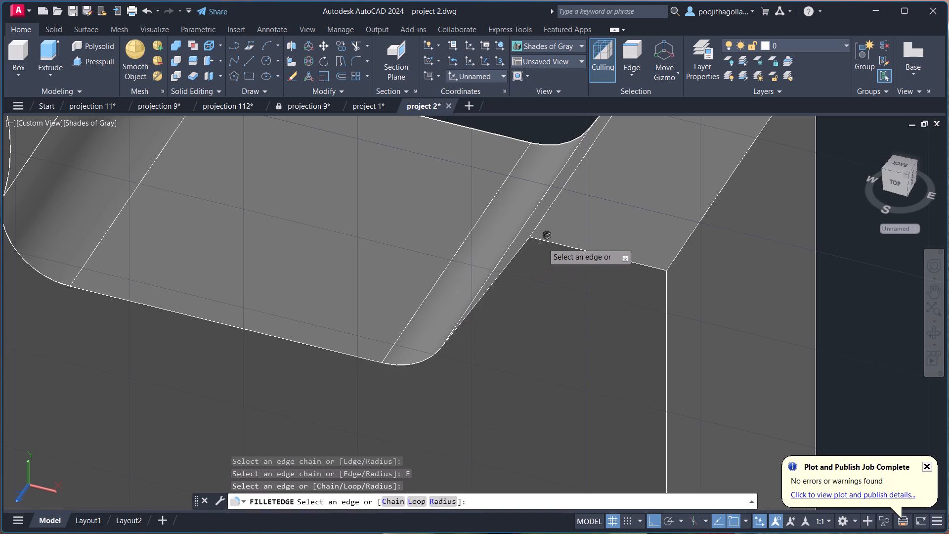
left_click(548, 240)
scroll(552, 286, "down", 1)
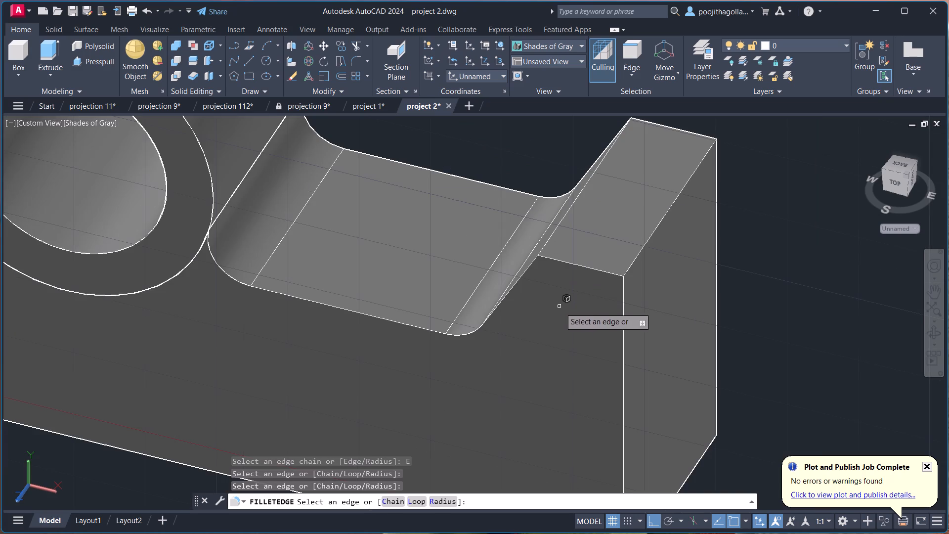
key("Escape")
Switch the model to the Top view with the flat recessed face between cylinder and upright in sight.
scroll(705, 285, "down", 2)
middle_click_drag(717, 285, 723, 259)
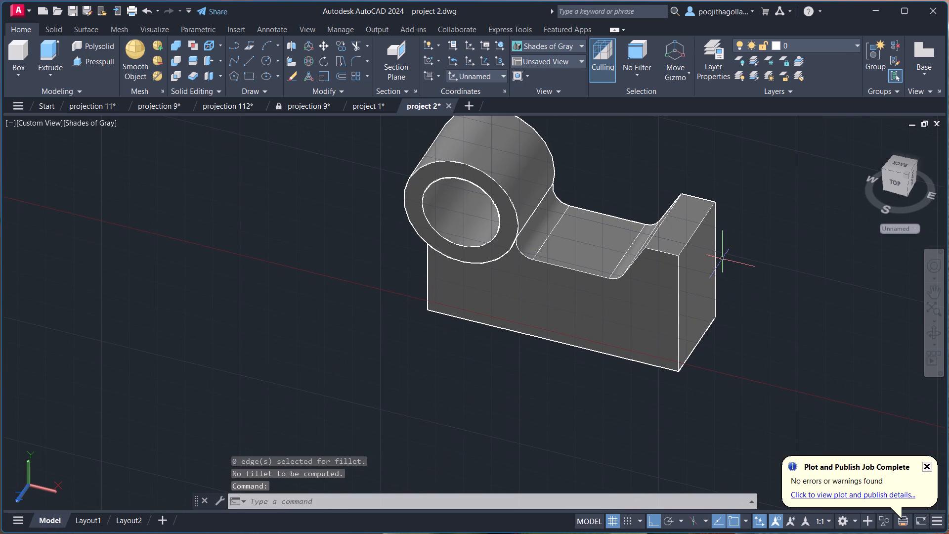
left_click(27, 115)
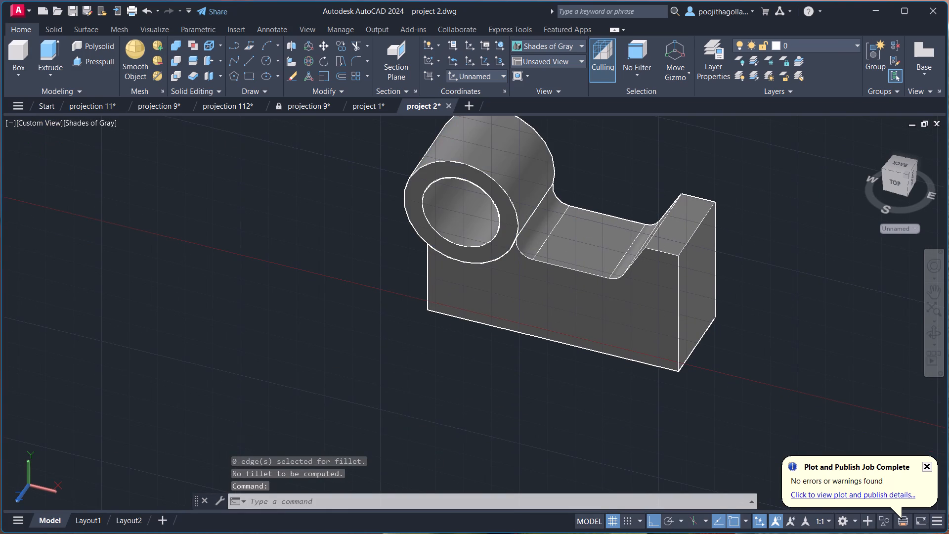
left_click(33, 126)
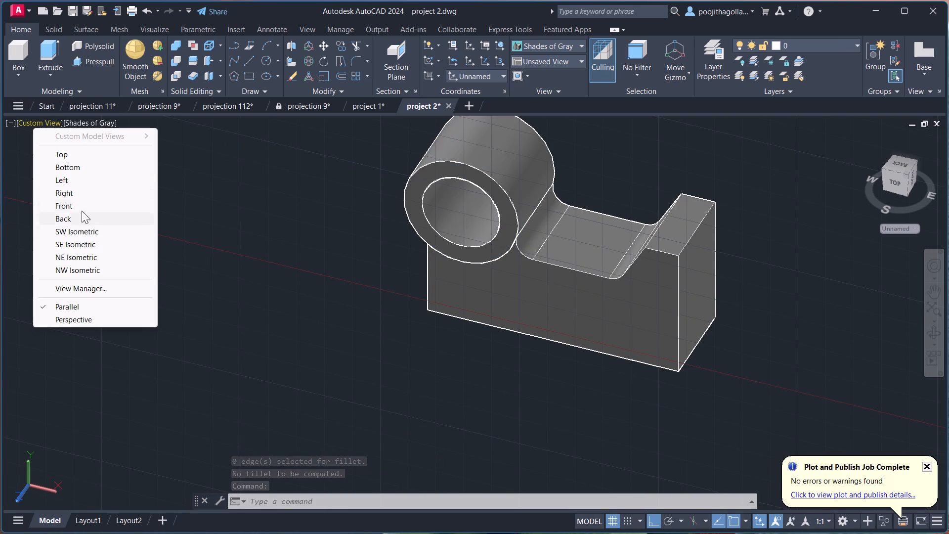
left_click(69, 159)
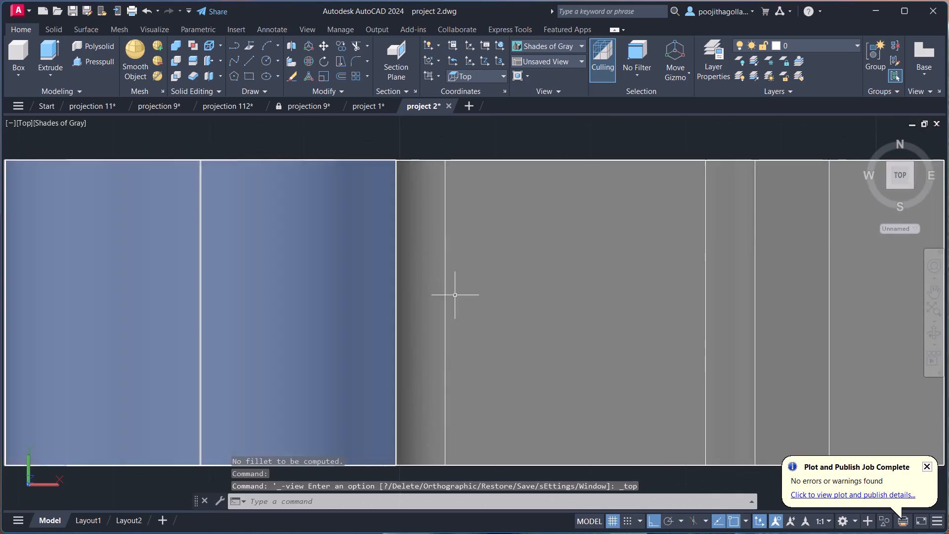
middle_click_drag(454, 295, 414, 234)
middle_click_drag(454, 238, 460, 287)
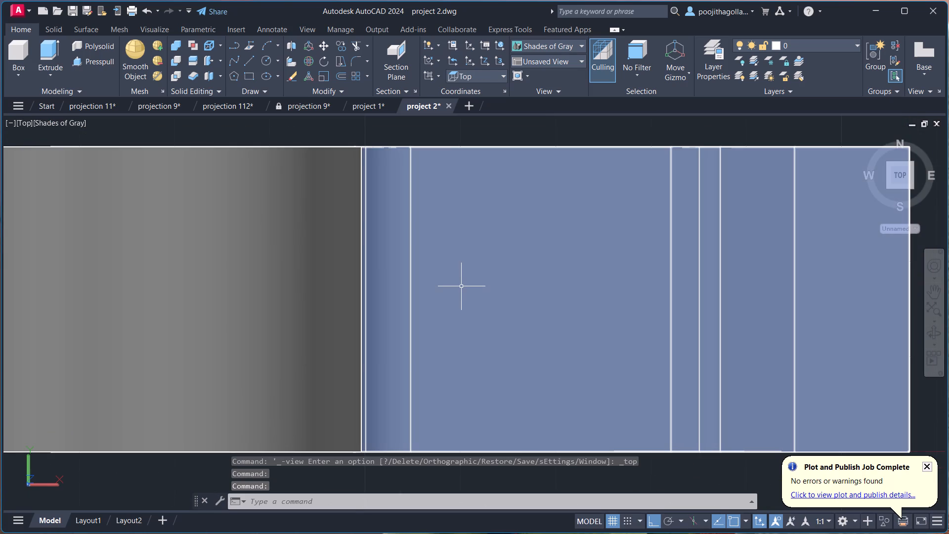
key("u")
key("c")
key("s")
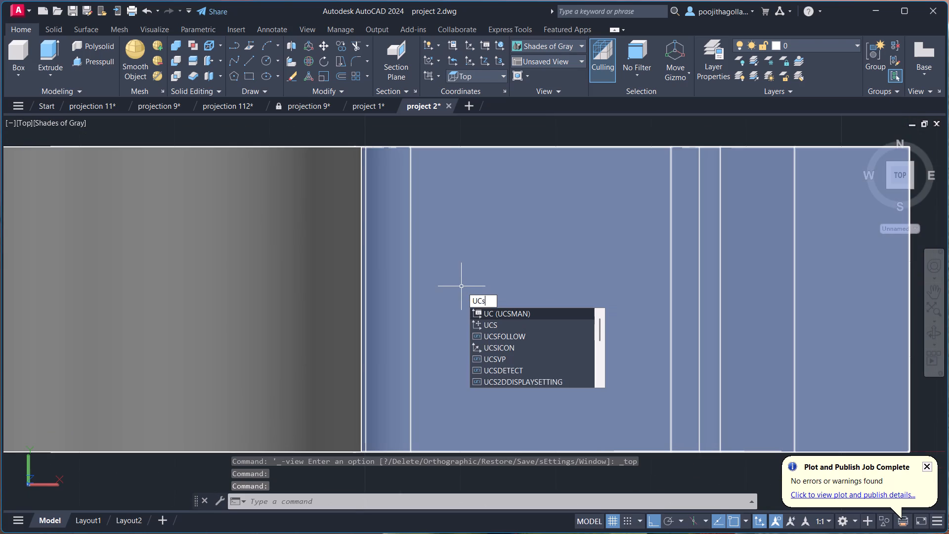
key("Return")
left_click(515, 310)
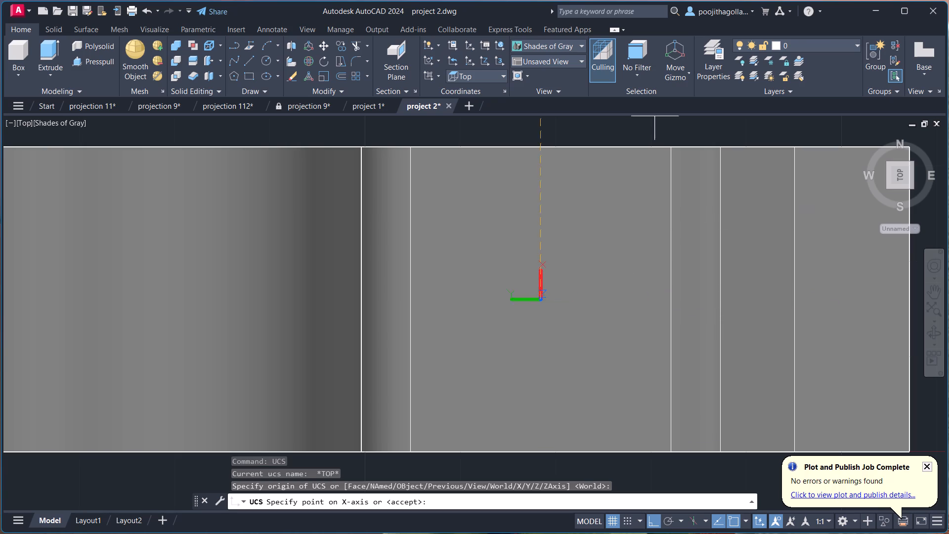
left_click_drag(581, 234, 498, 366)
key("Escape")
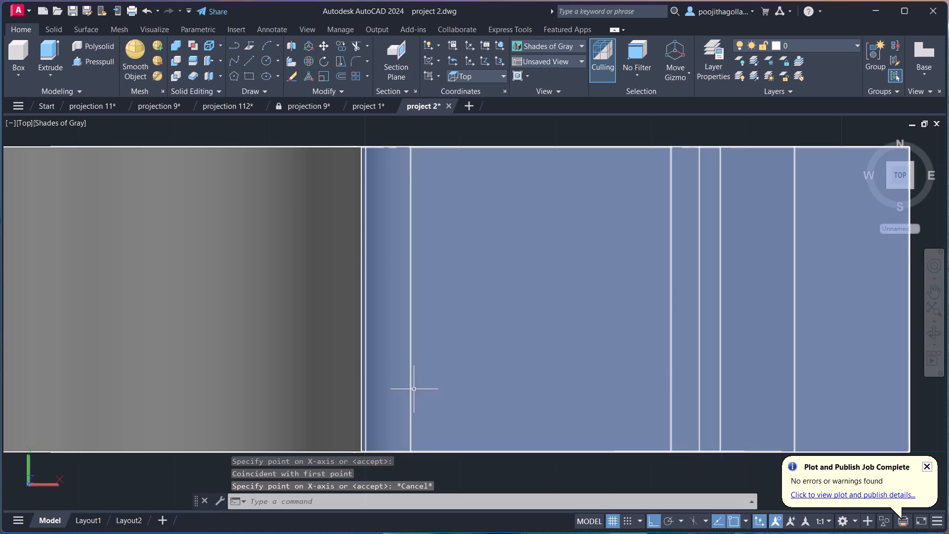
Define a new UCS centred on the flat recessed face, with X along the body's length and Y across its width.
scroll(446, 350, "down", 2)
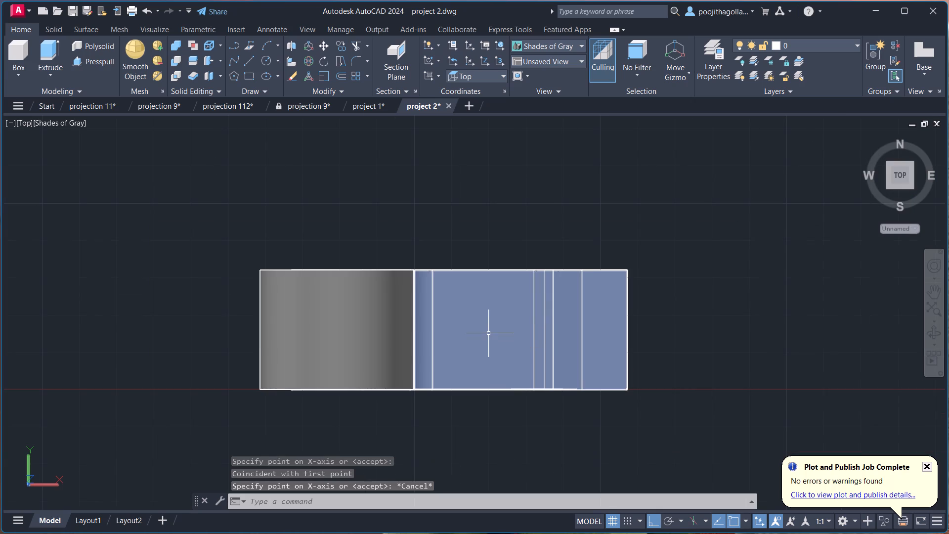
type("ucs")
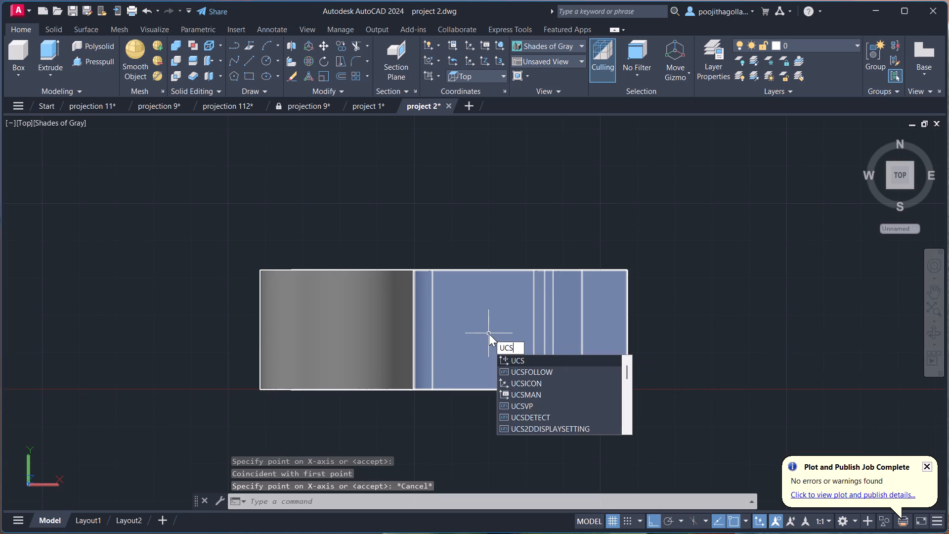
key("Return")
left_click(489, 334)
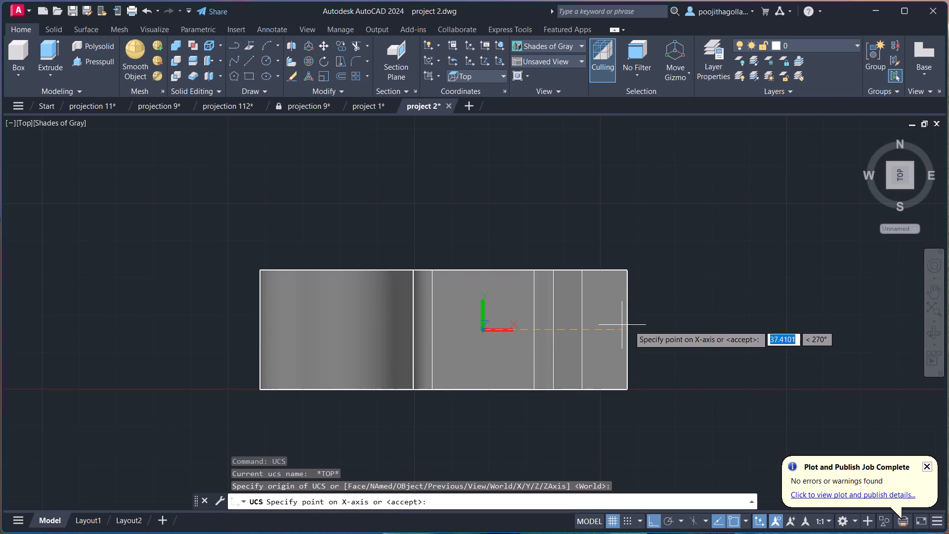
left_click(703, 327)
left_click(514, 210)
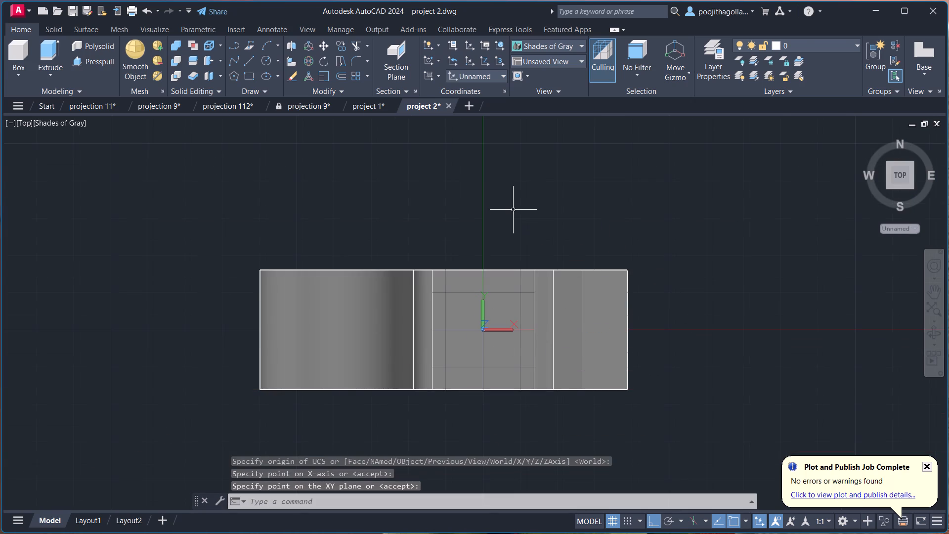
Draw a 16-long line across the flat recessed face, from the far edge's midpoint to the face's centre.
scroll(563, 243, "up", 1)
middle_click_drag(566, 243, 596, 194)
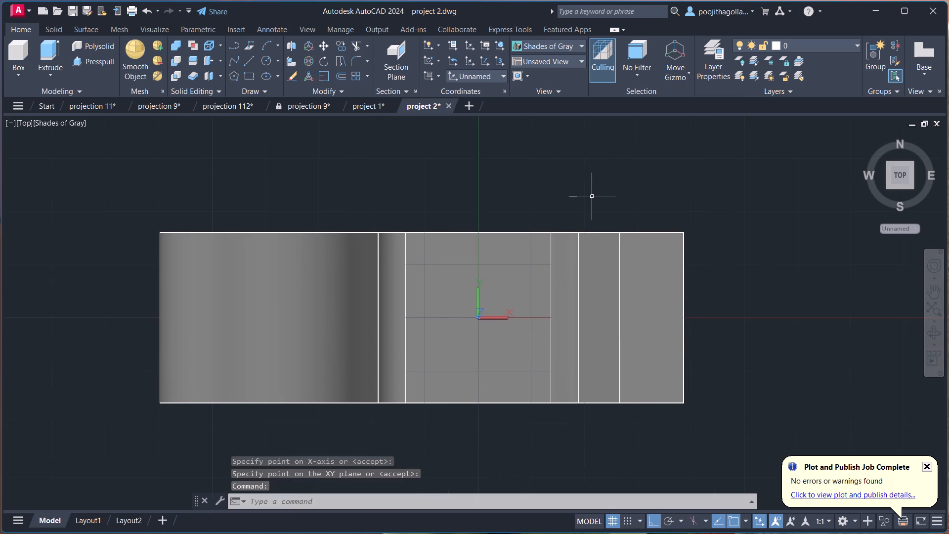
key("l")
key("Return")
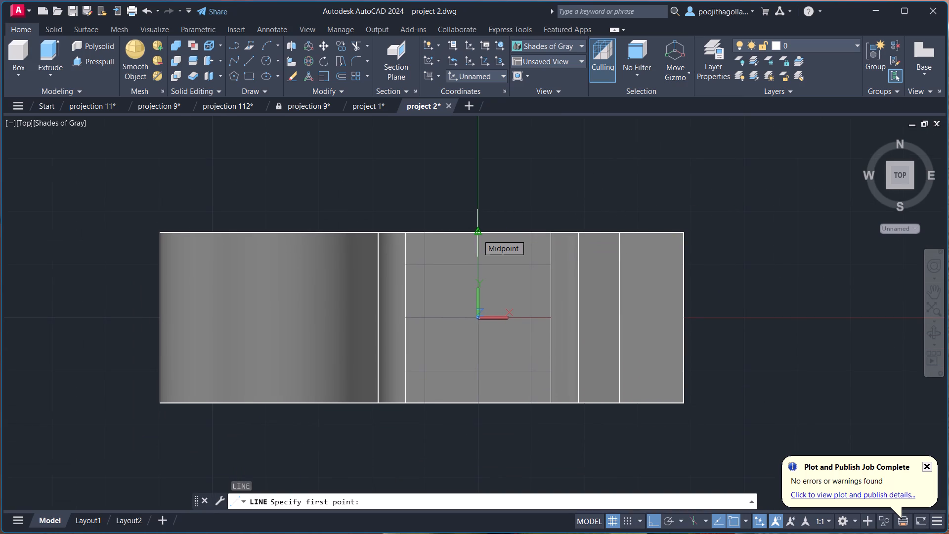
left_click(477, 234)
middle_click_drag(487, 311, 498, 269)
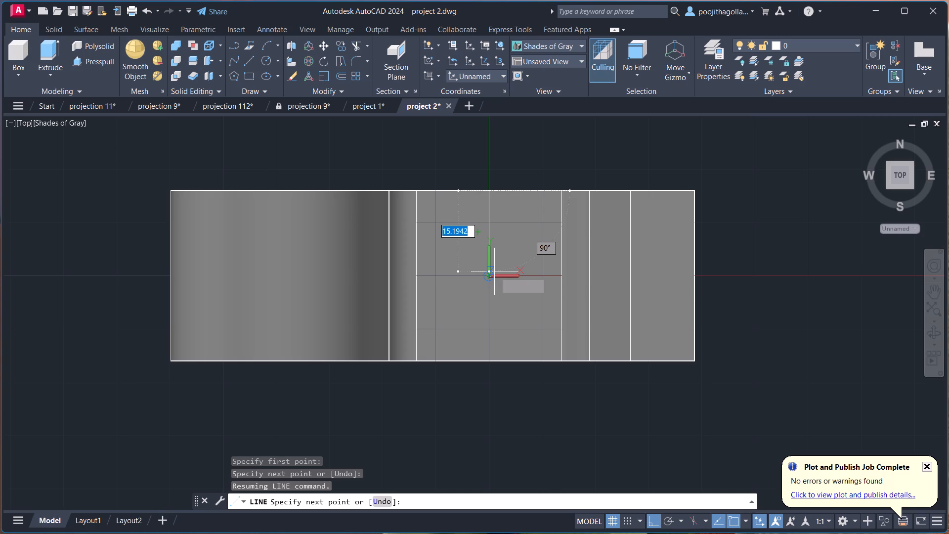
type("16")
key("Return")
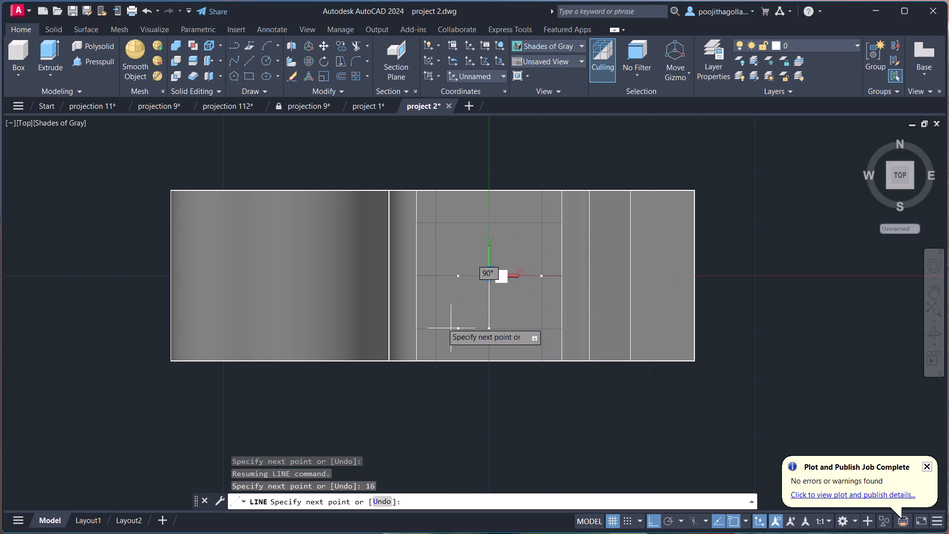
key("Escape")
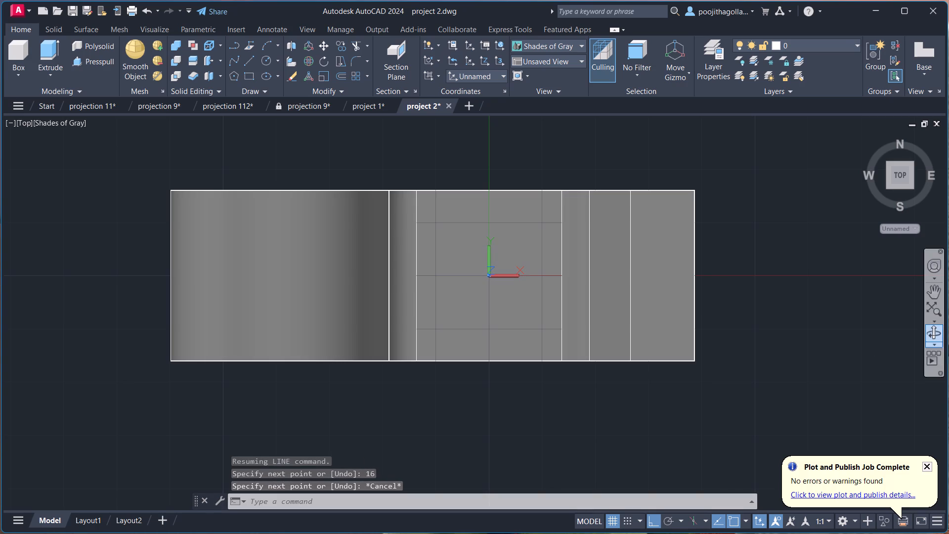
In the Top view, draw a circle of radius 12.5 centred on the line's inner end on the recessed face.
left_click(931, 340)
left_click_drag(766, 337, 777, 235)
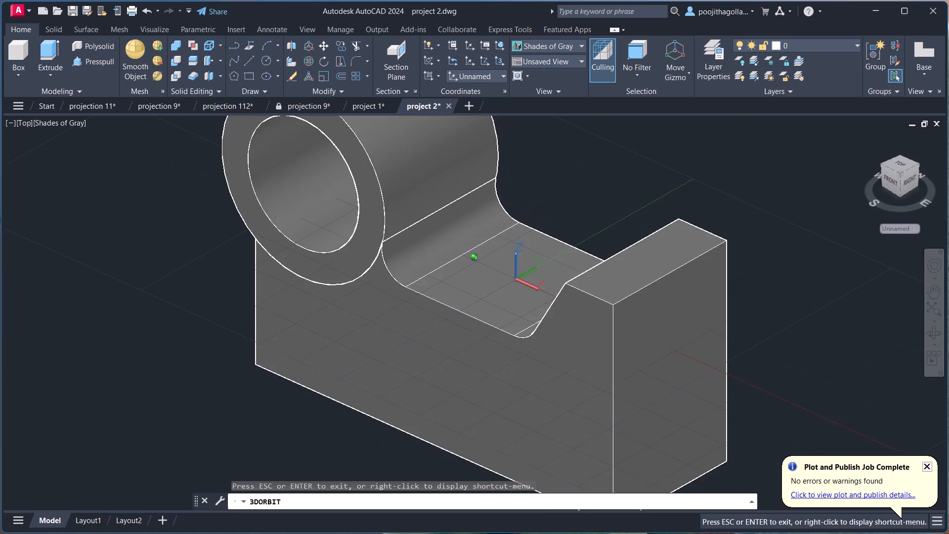
left_click_drag(777, 235, 785, 306)
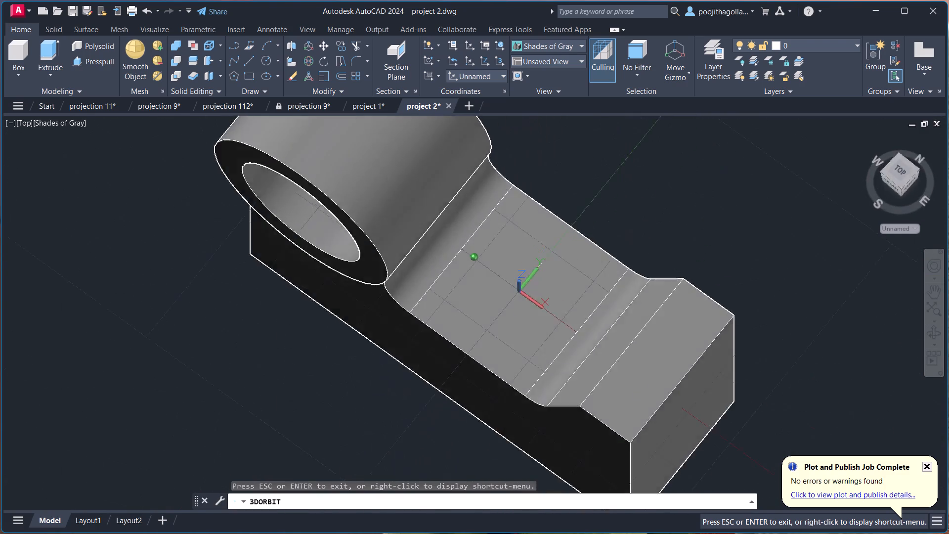
left_click_drag(785, 306, 859, 333)
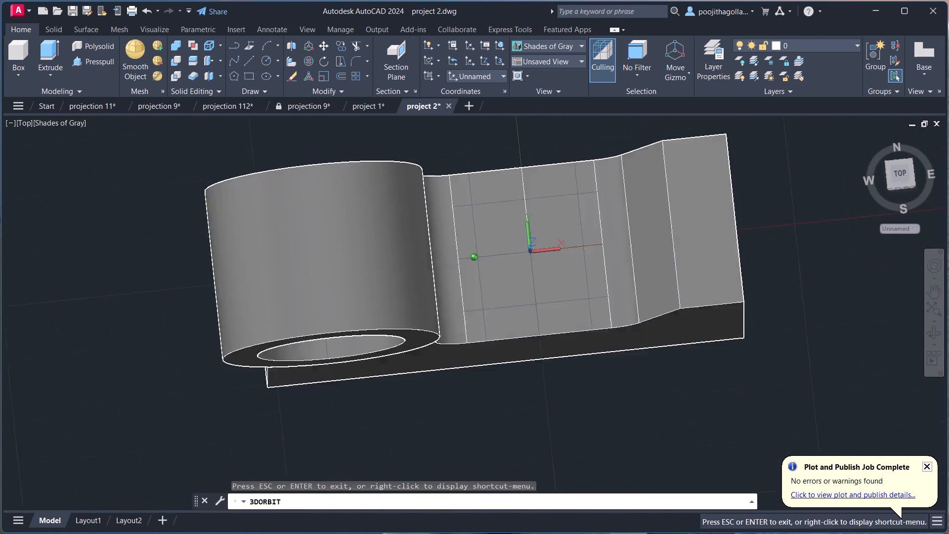
left_click_drag(859, 333, 850, 328)
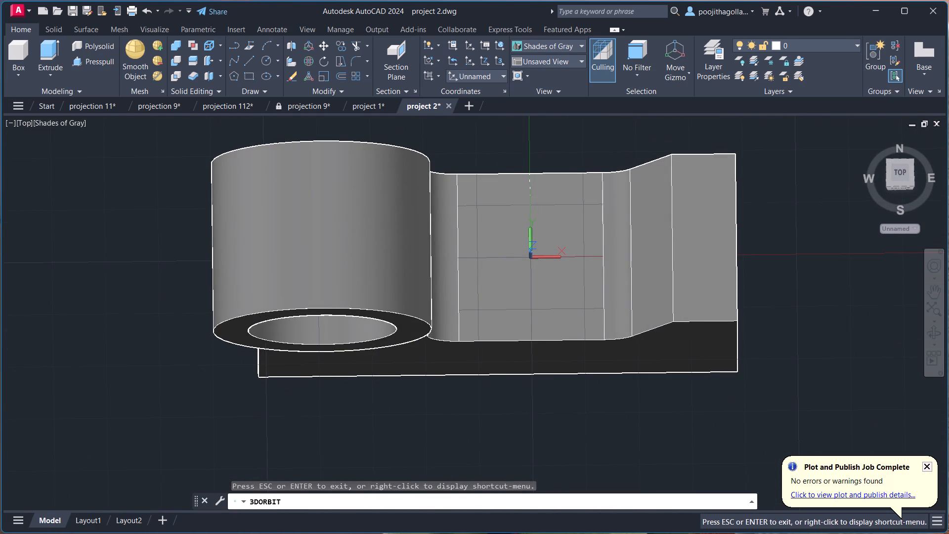
key("Escape")
left_click(35, 127)
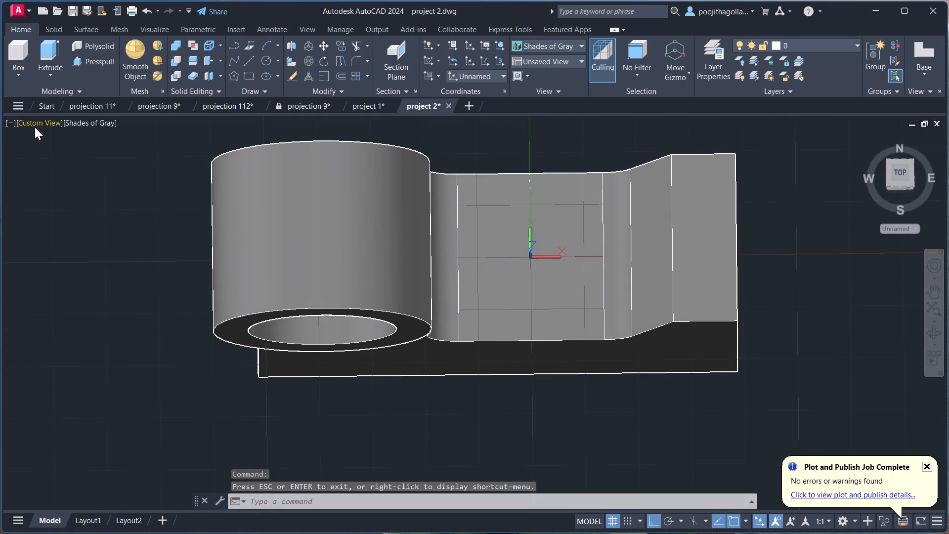
left_click(69, 153)
middle_click_drag(566, 311, 553, 282)
key("c")
key("Return")
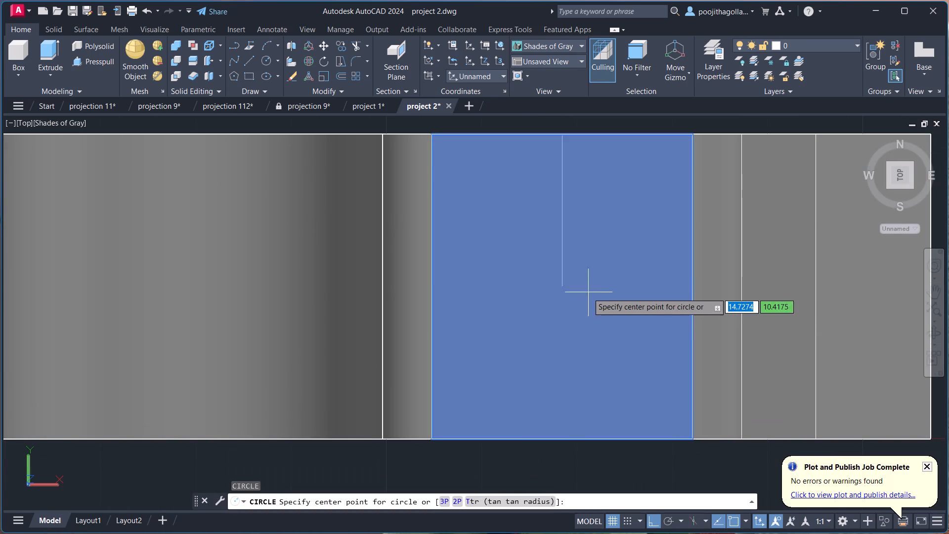
left_click(564, 284)
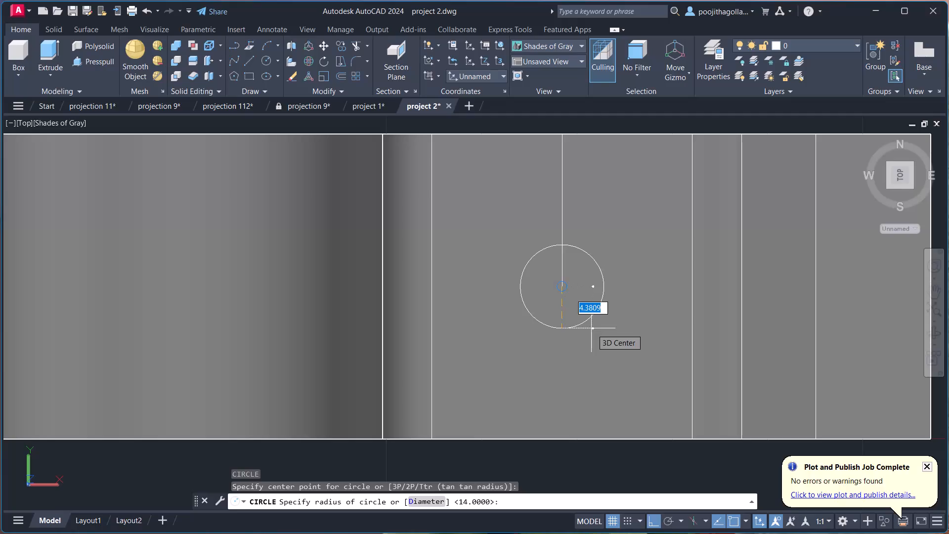
type("12.5")
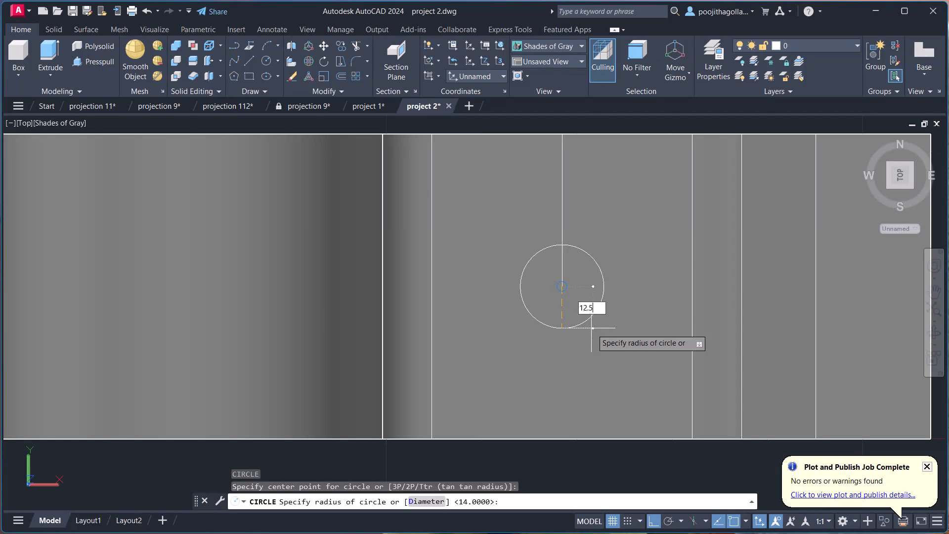
key("Return")
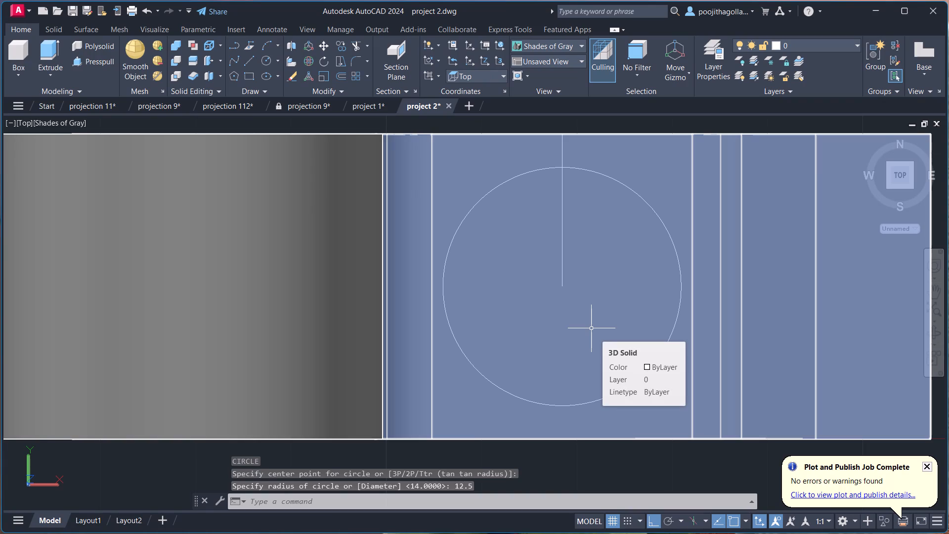
Draw a concentric circle of radius 6 at the same centre point on the recessed face.
scroll(592, 329, "down", 1)
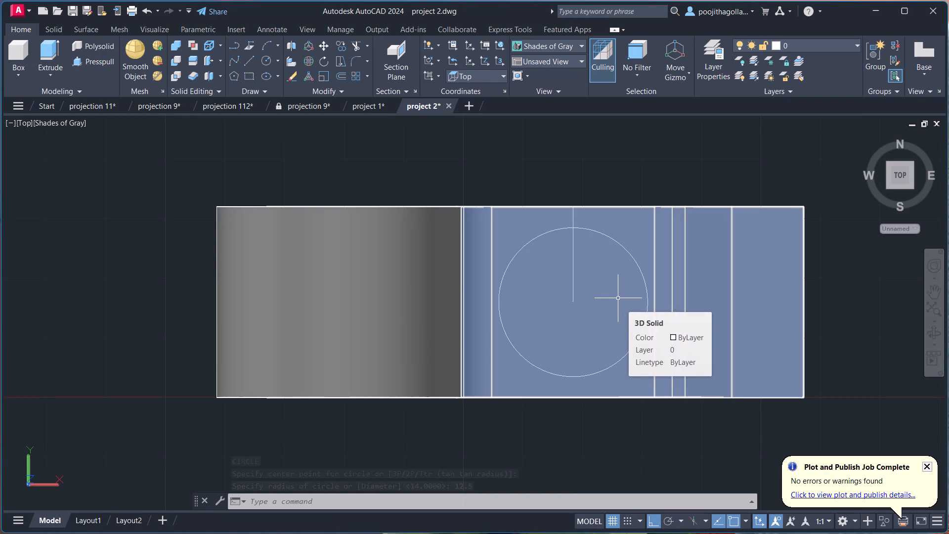
key("c")
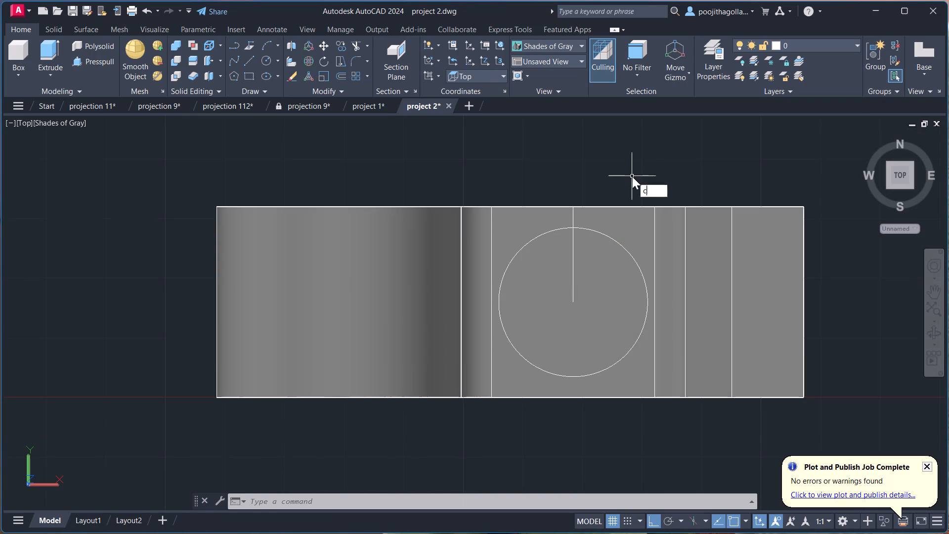
key("Return")
left_click(577, 299)
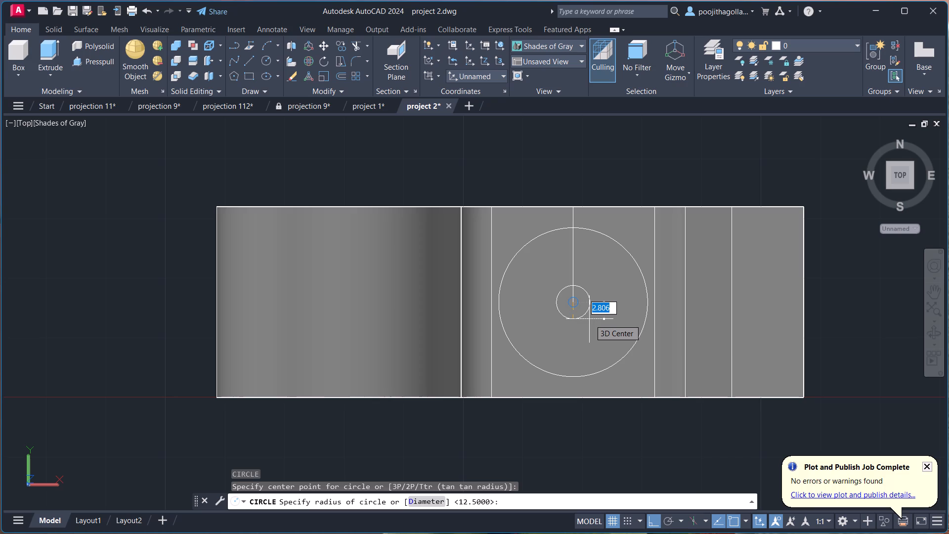
key("6")
key("Return")
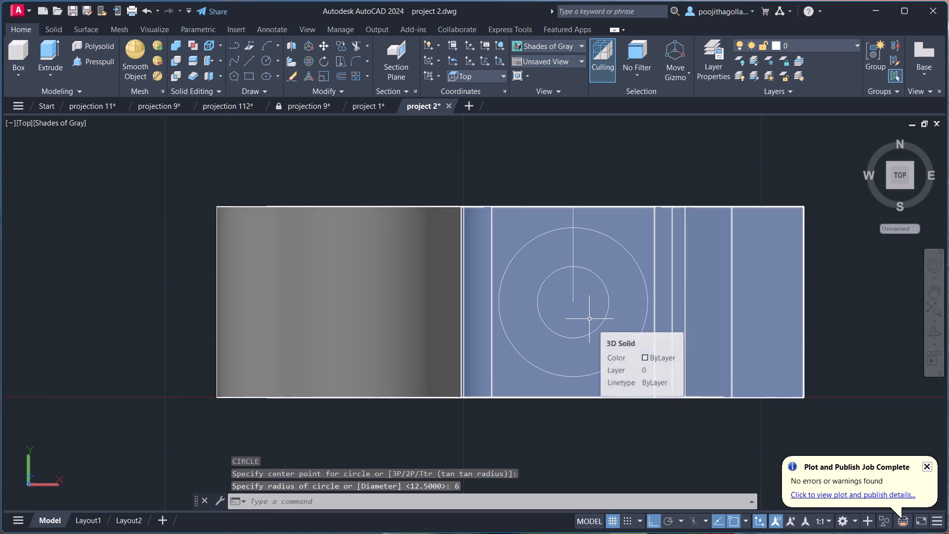
Orbit to a 3D view and use Presspull on the outer circle with a height of 2, directed down into the body.
left_click(927, 335)
left_click_drag(857, 337, 840, 287)
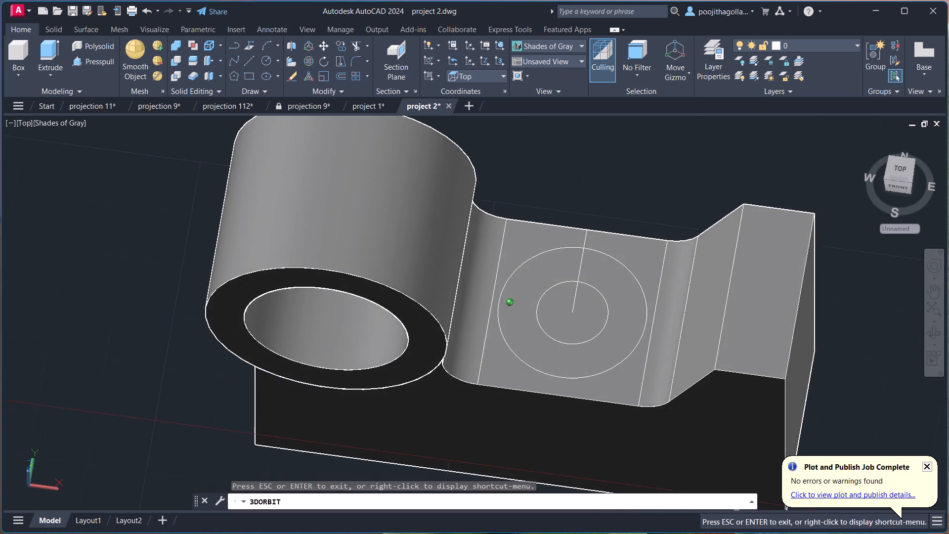
left_click_drag(840, 287, 838, 272)
key("Escape")
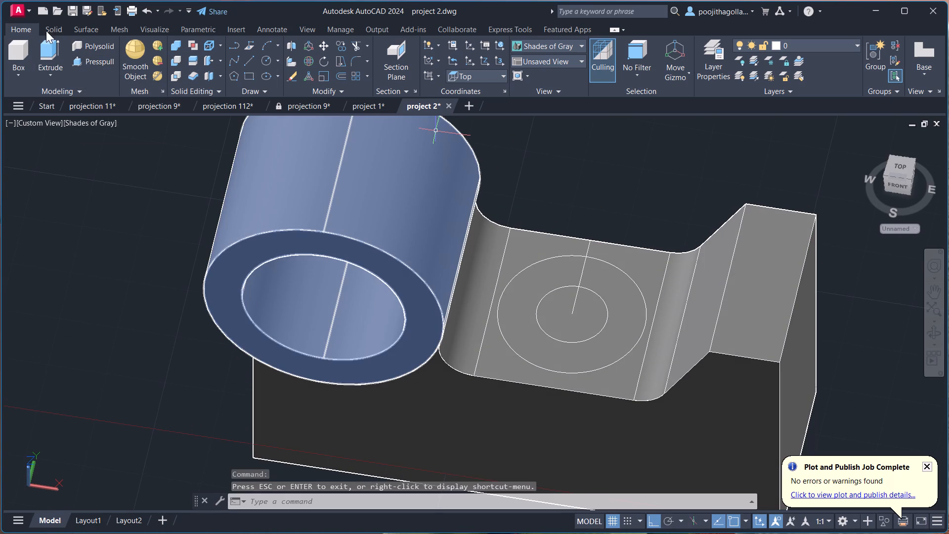
left_click(92, 64)
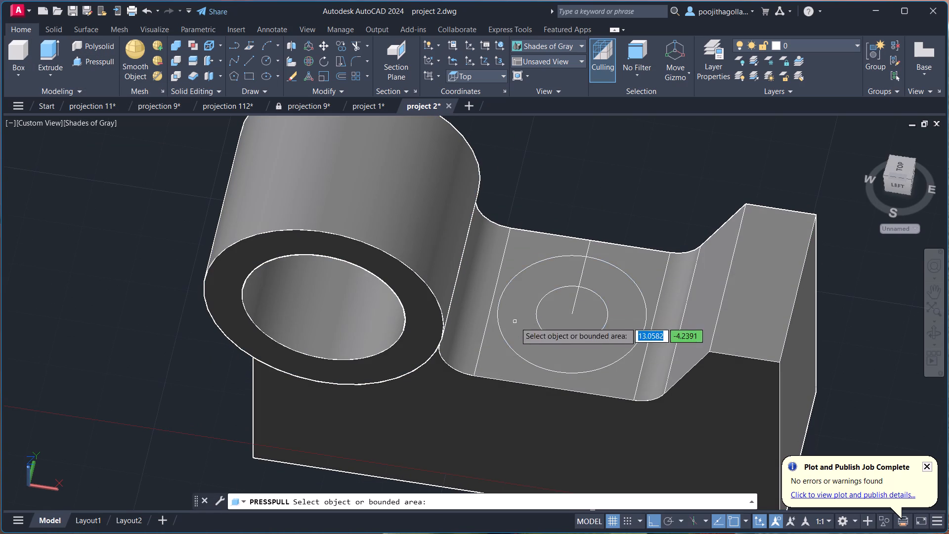
left_click(521, 326)
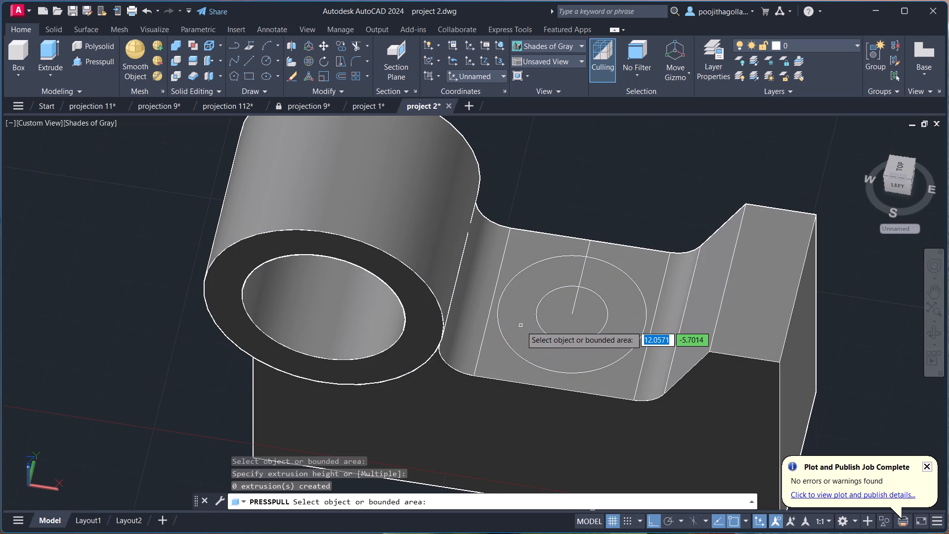
left_click(516, 333)
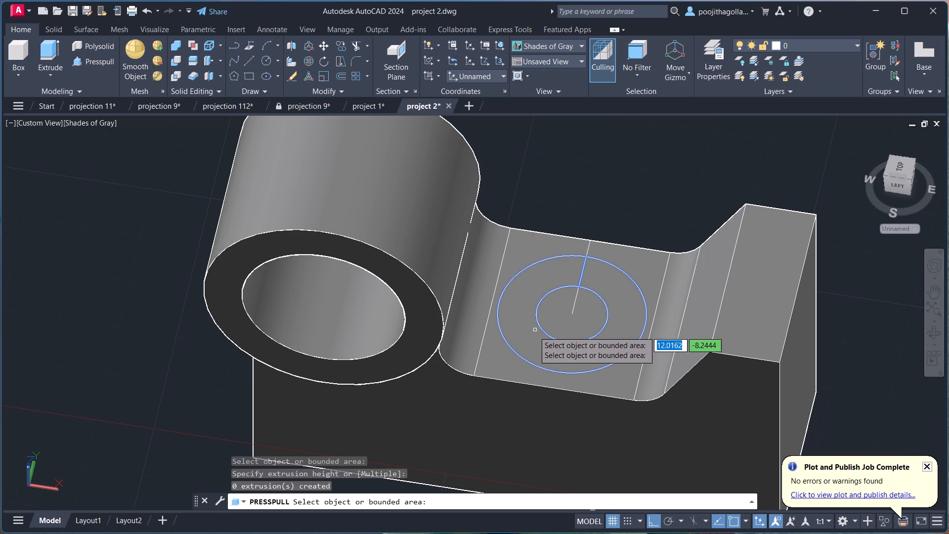
left_click(520, 358)
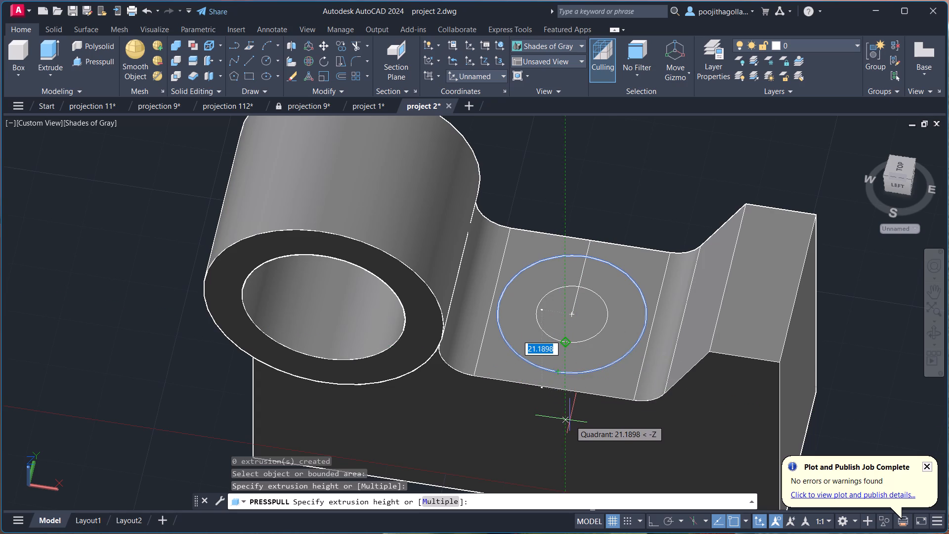
key("2")
key("Return")
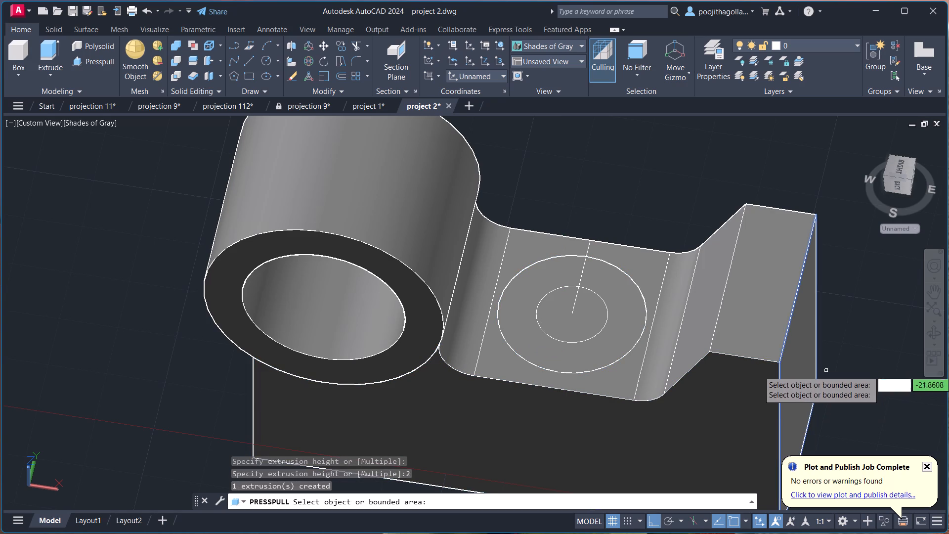
key("Escape")
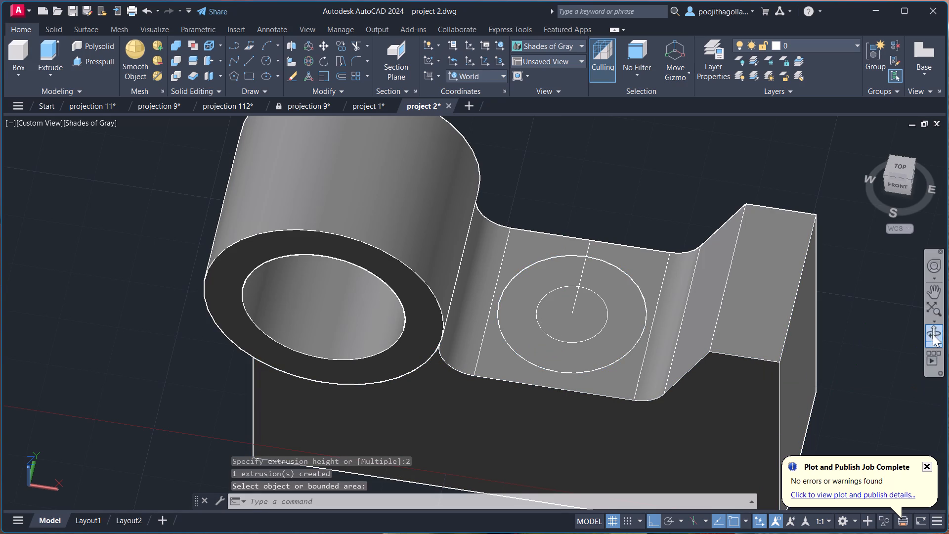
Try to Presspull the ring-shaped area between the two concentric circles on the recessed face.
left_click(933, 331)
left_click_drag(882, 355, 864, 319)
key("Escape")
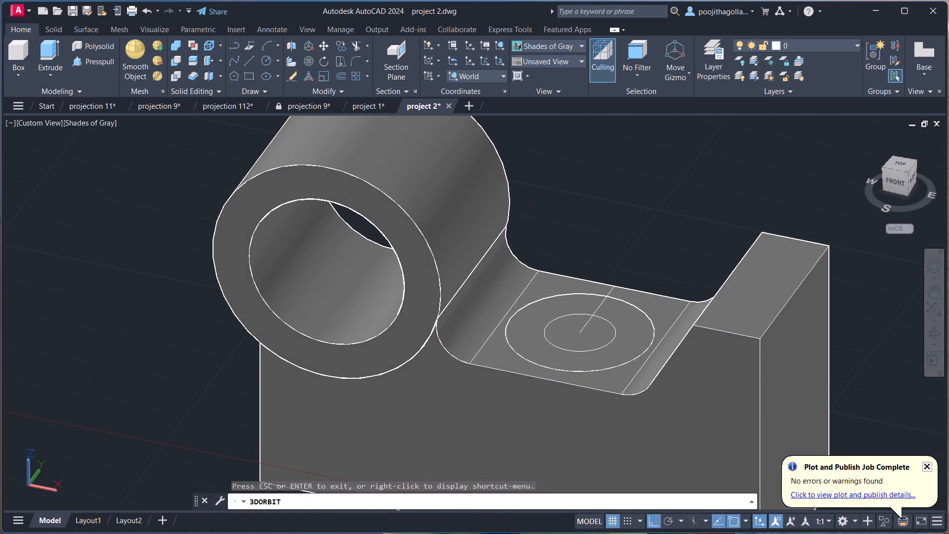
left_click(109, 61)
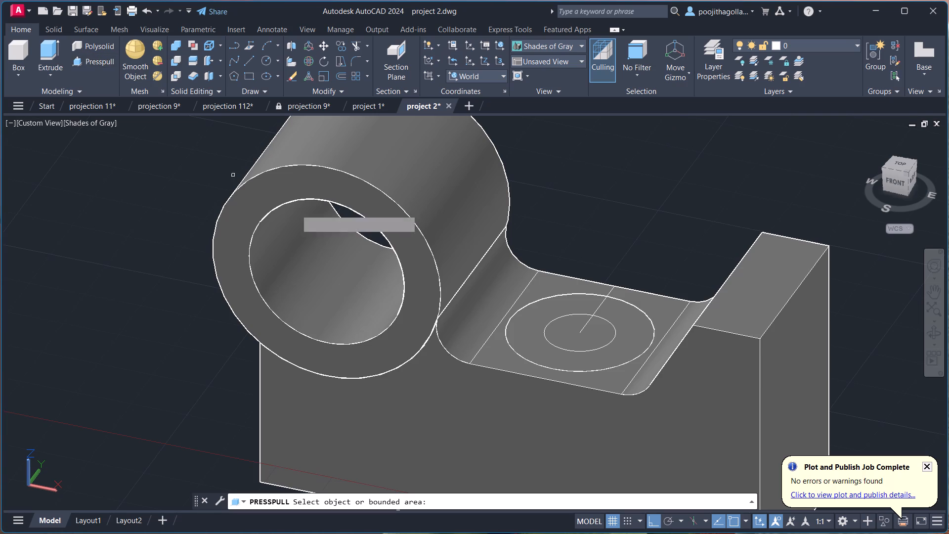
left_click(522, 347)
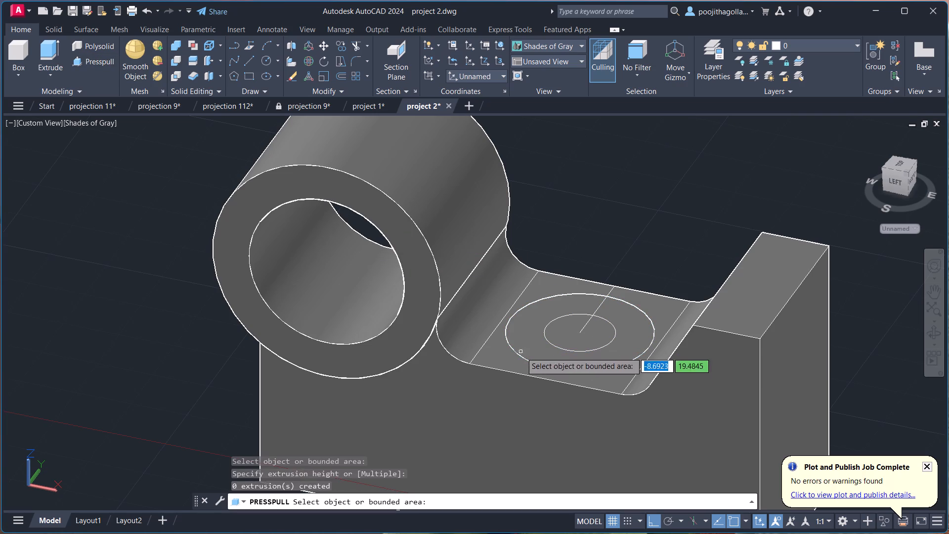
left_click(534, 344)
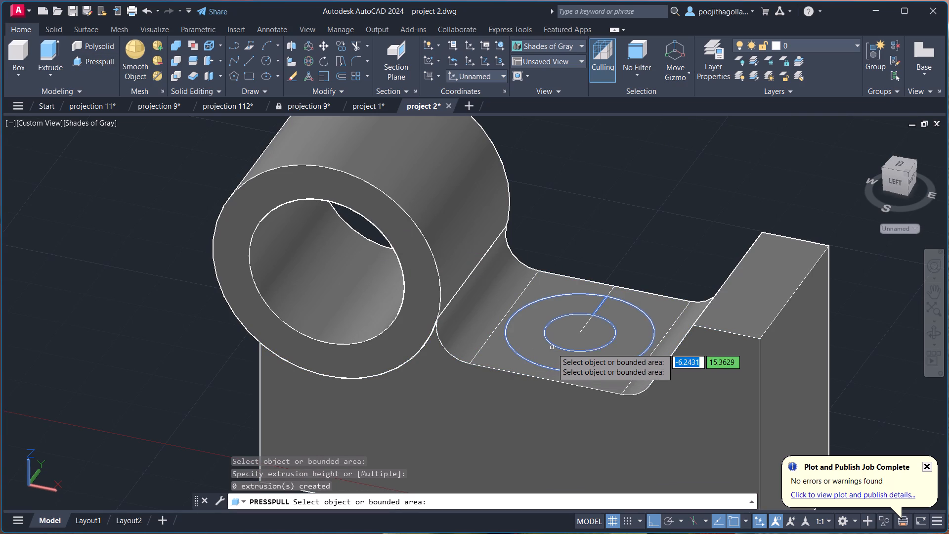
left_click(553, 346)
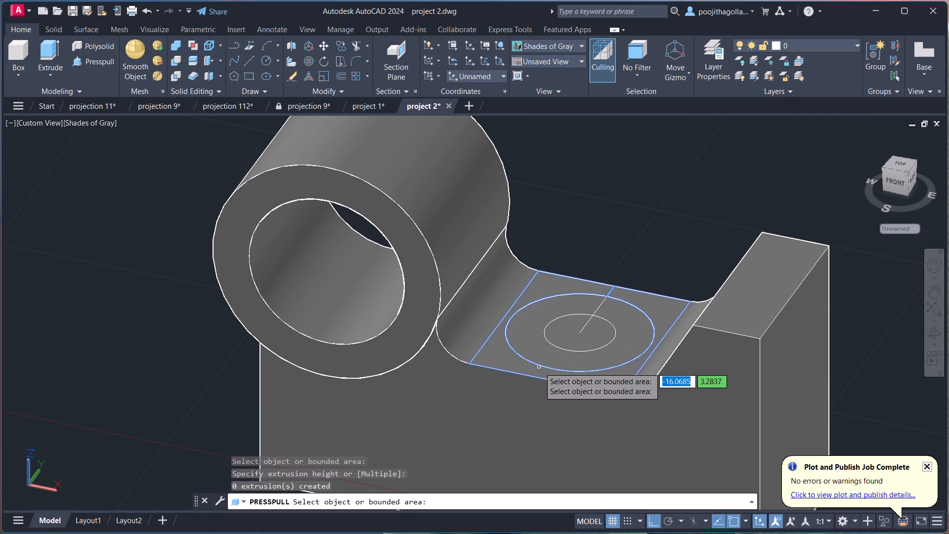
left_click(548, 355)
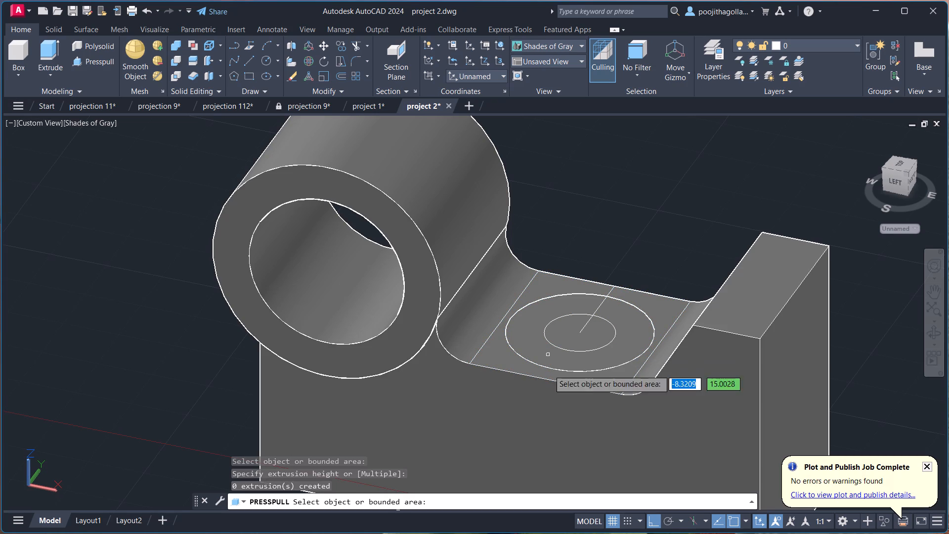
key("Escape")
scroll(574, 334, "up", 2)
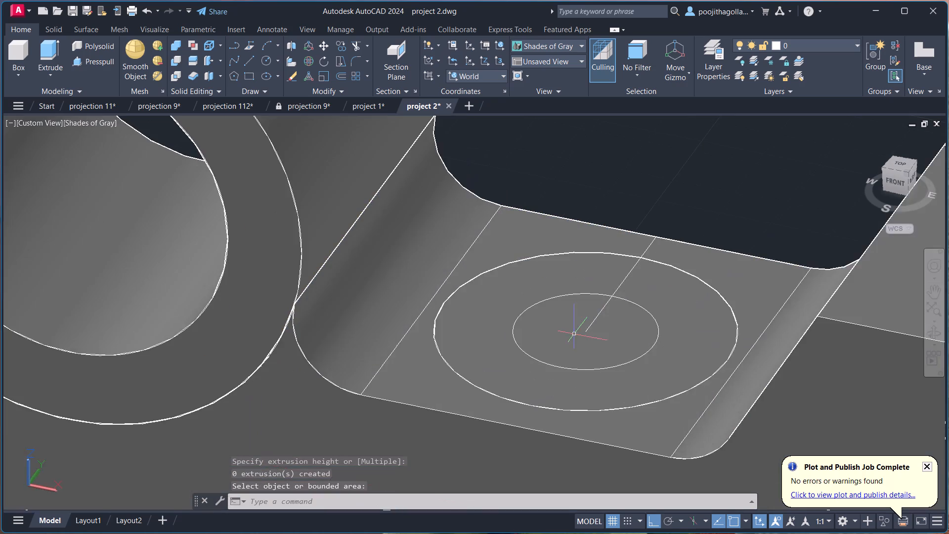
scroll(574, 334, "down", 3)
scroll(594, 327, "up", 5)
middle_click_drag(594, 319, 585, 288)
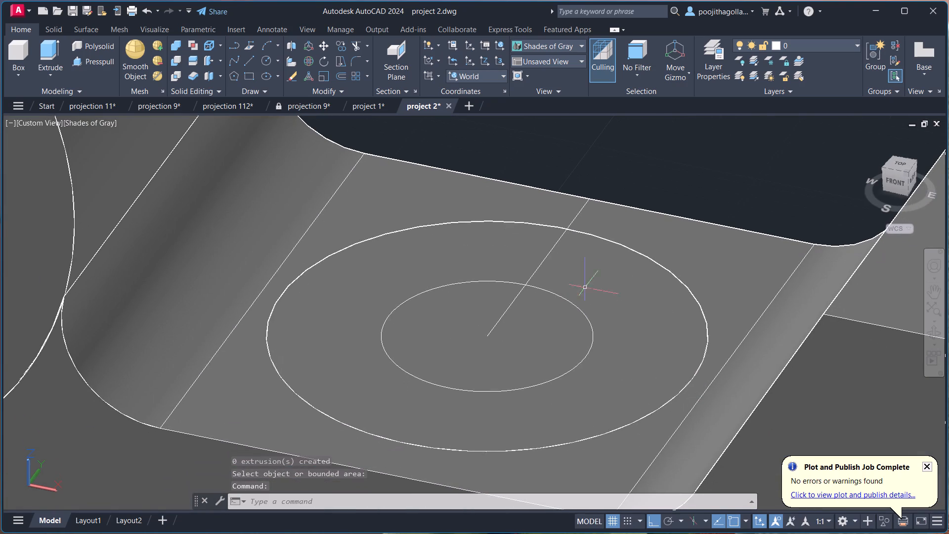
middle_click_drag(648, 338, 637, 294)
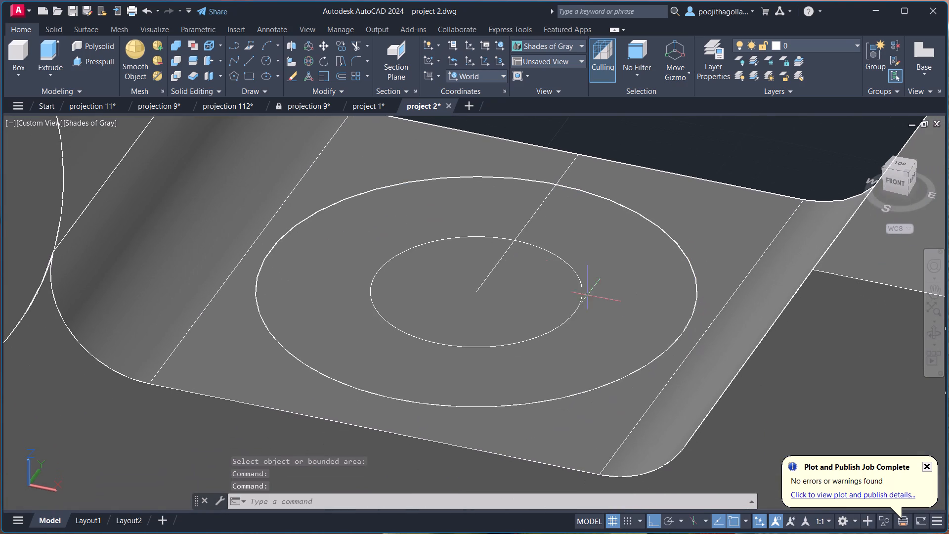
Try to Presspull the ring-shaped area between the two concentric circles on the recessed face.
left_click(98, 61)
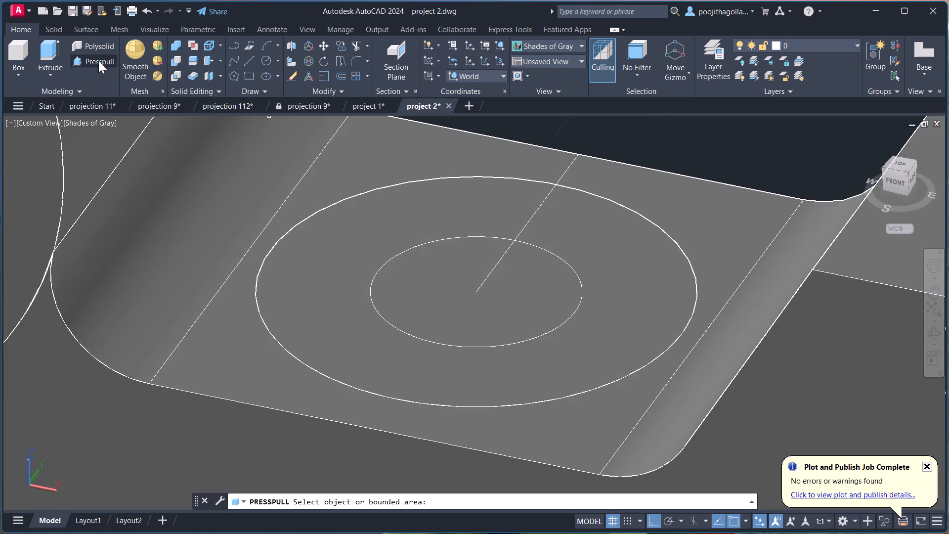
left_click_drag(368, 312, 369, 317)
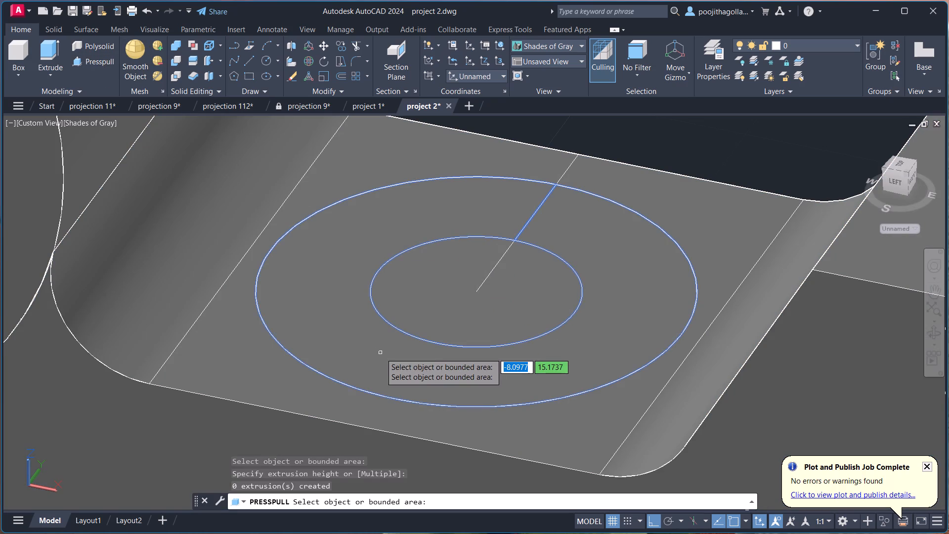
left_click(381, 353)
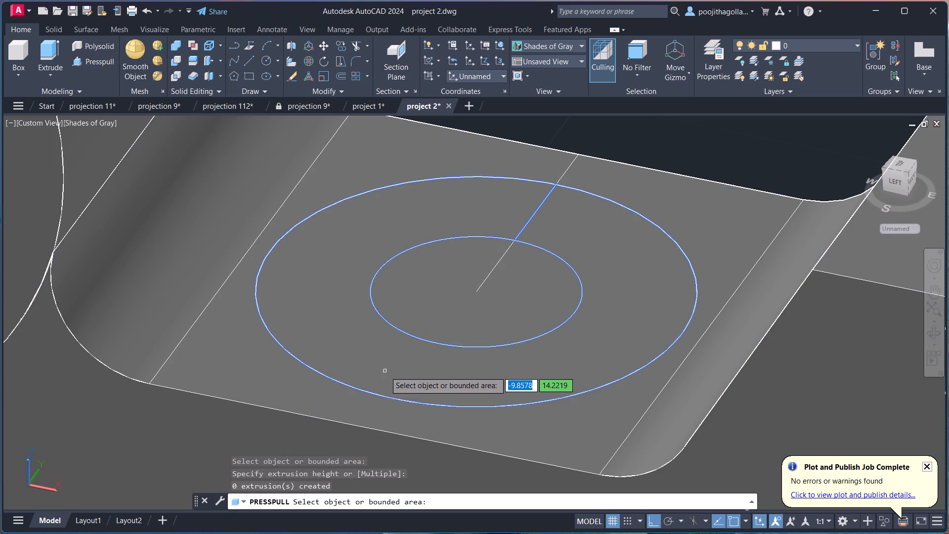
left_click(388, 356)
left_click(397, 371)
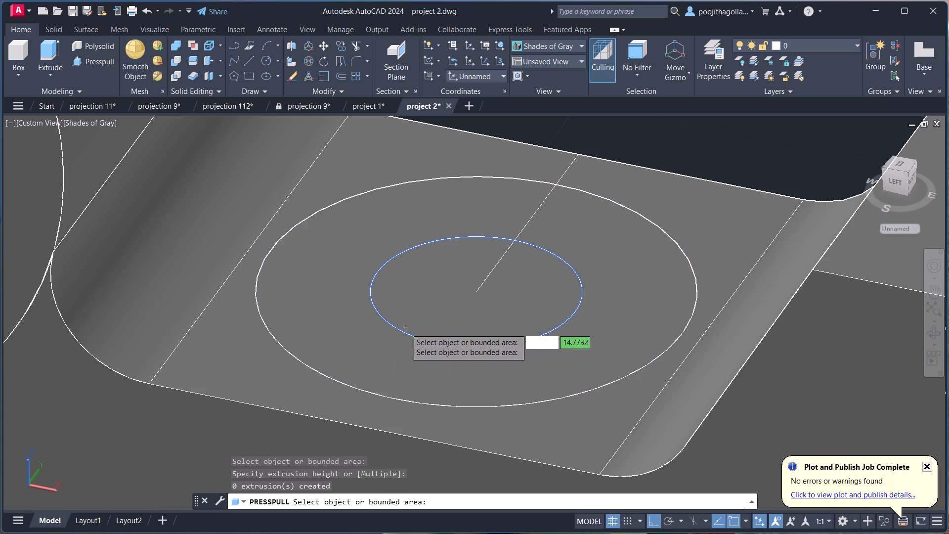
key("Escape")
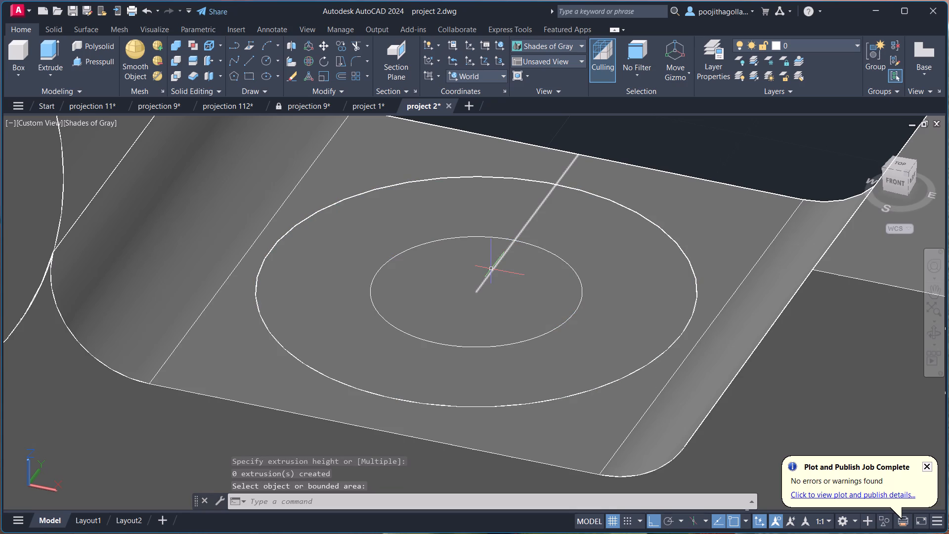
Delete the construction line running from the recessed face's back edge to the centre of the circles.
left_click(491, 269)
key("Delete")
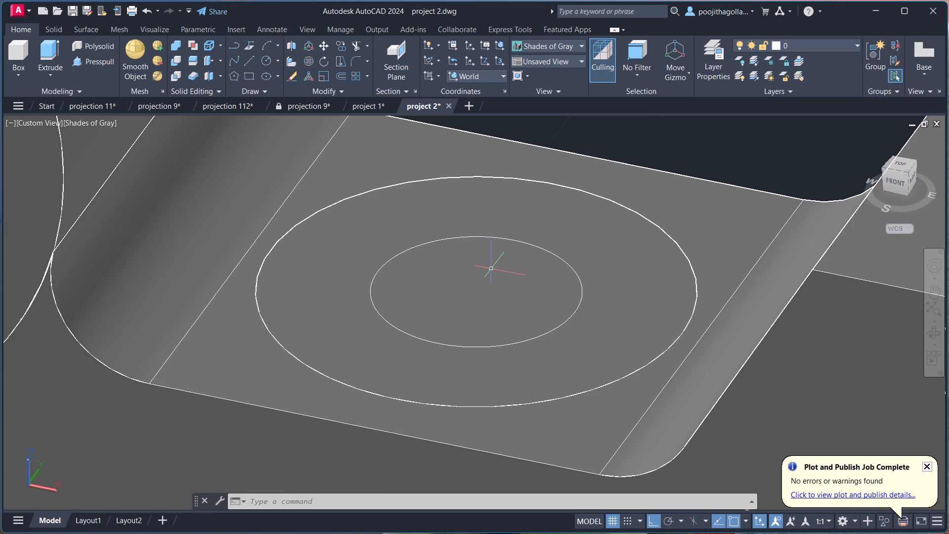
Presspull the ring-shaped area between the two concentric circles freehand, downward into the body.
scroll(491, 269, "down", 2)
middle_click_drag(521, 285, 519, 285)
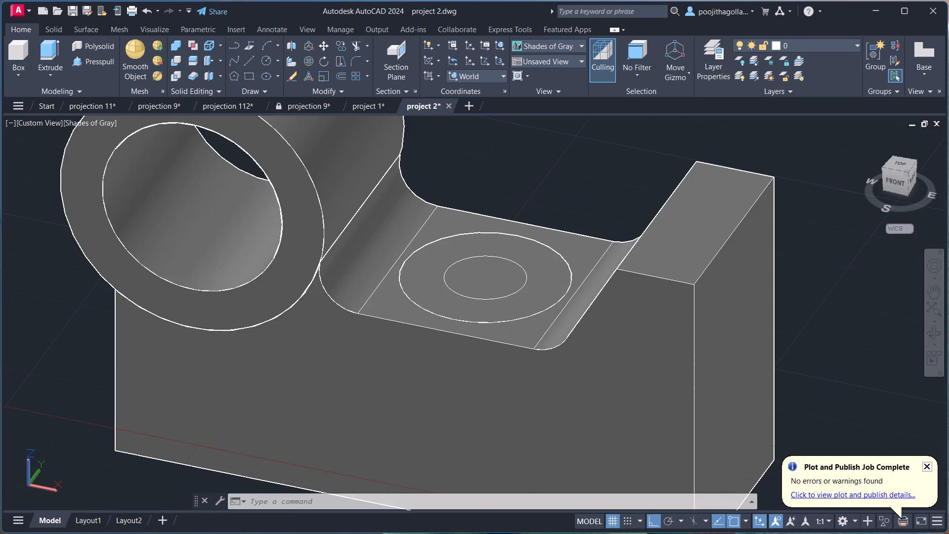
middle_click_drag(519, 285, 509, 241)
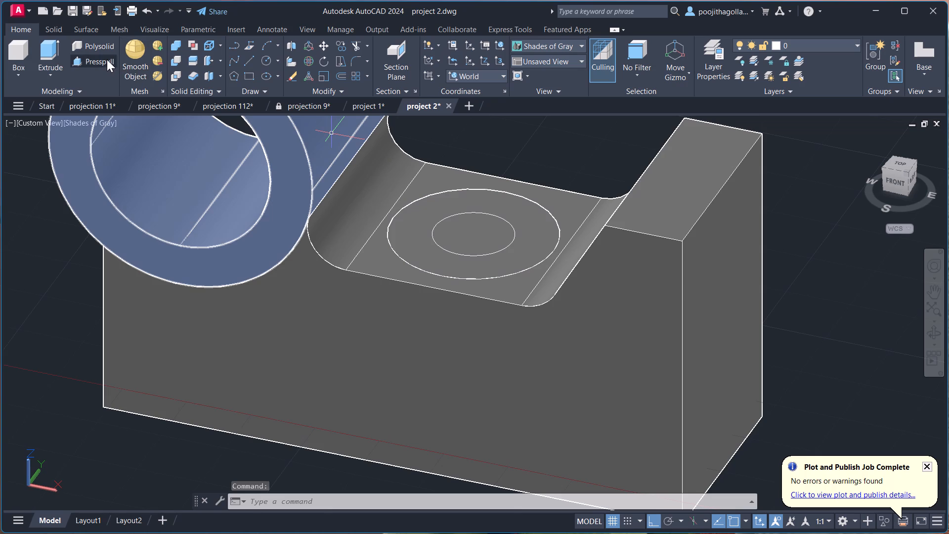
left_click(105, 59)
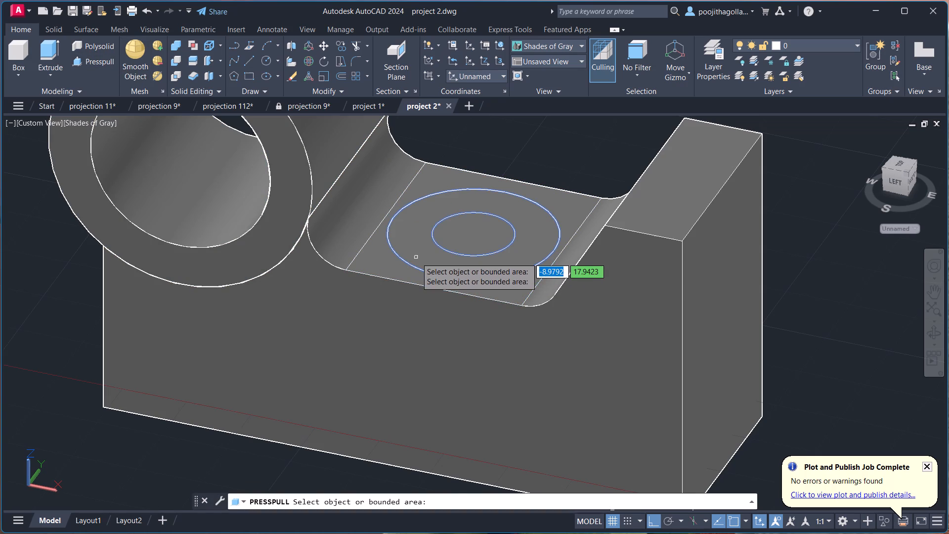
left_click(416, 258)
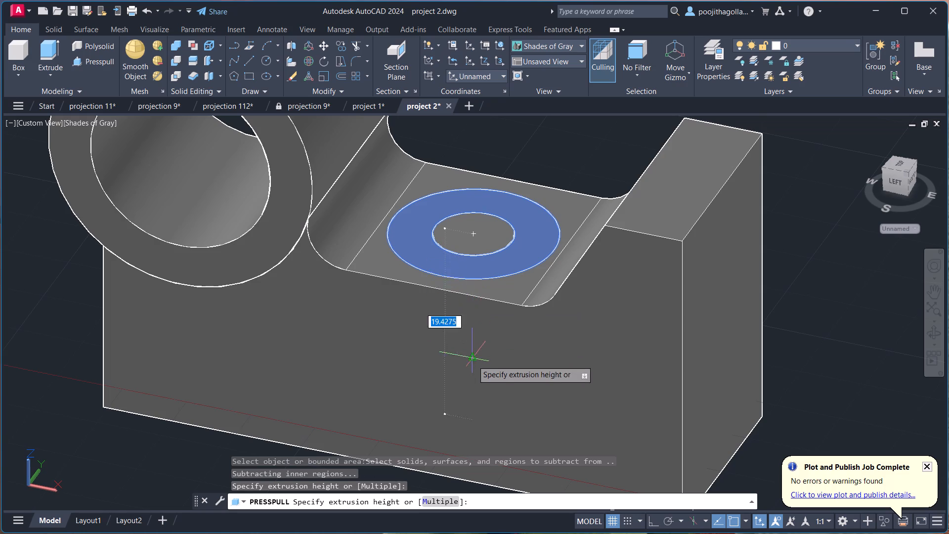
left_click_drag(478, 326, 469, 392)
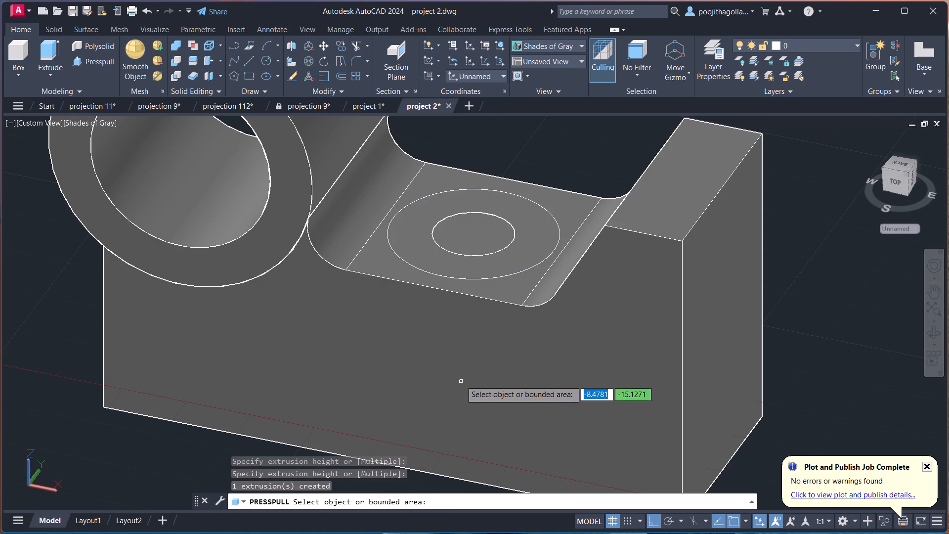
scroll(460, 242, "up", 1)
middle_click_drag(464, 231, 478, 188)
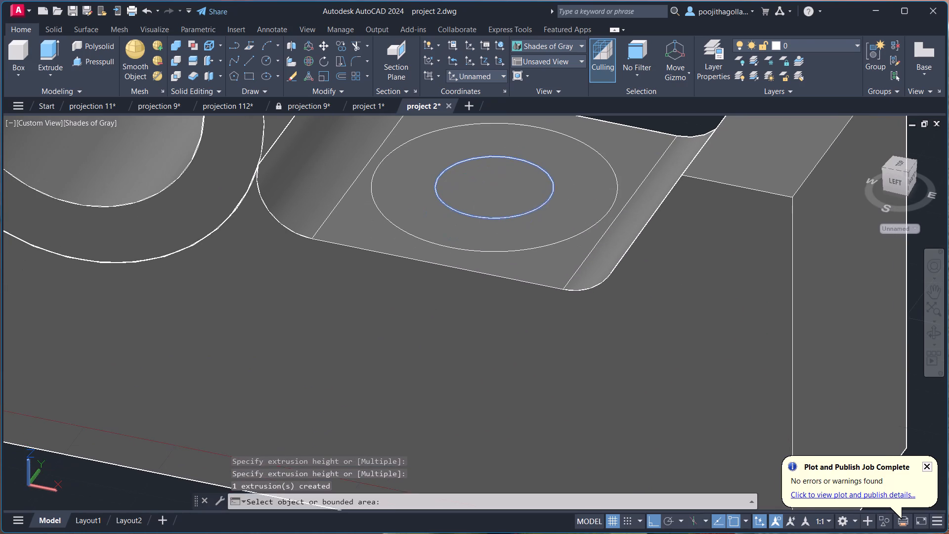
key("Escape")
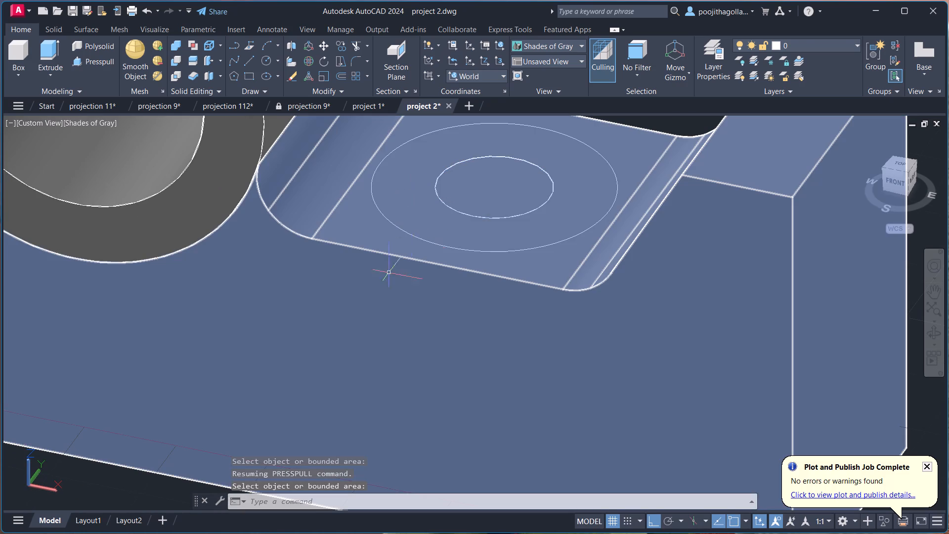
key("Escape")
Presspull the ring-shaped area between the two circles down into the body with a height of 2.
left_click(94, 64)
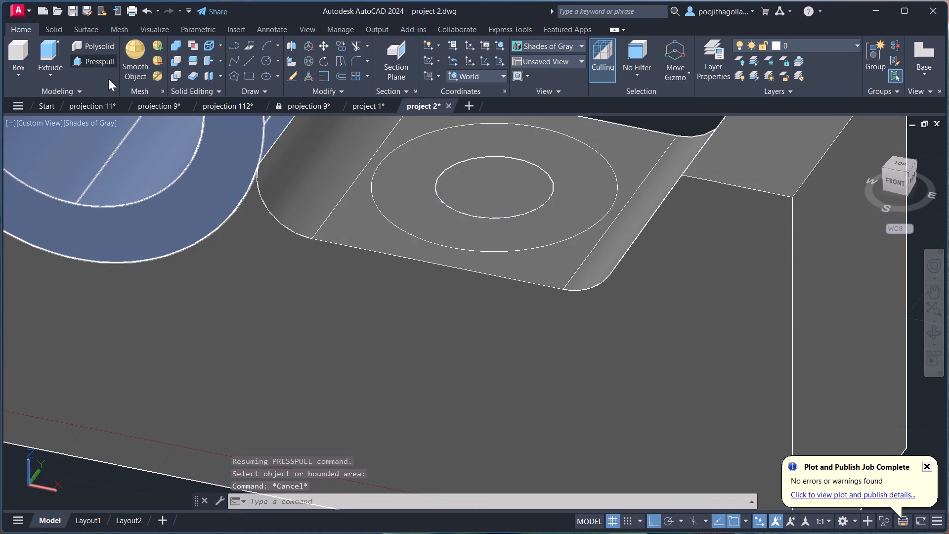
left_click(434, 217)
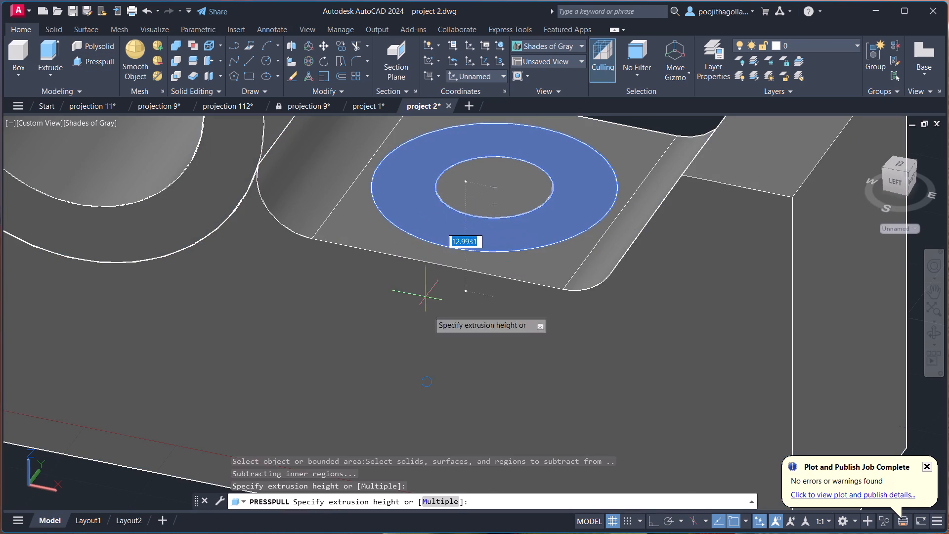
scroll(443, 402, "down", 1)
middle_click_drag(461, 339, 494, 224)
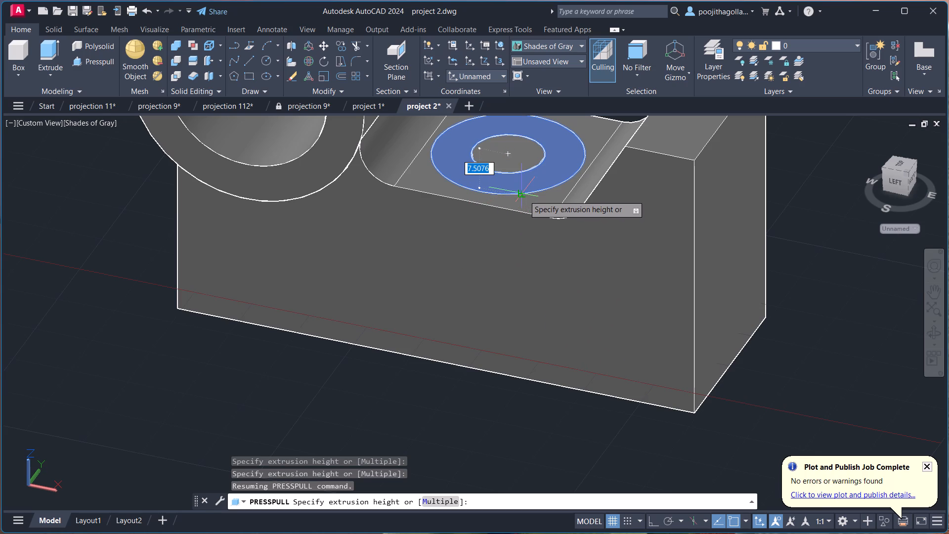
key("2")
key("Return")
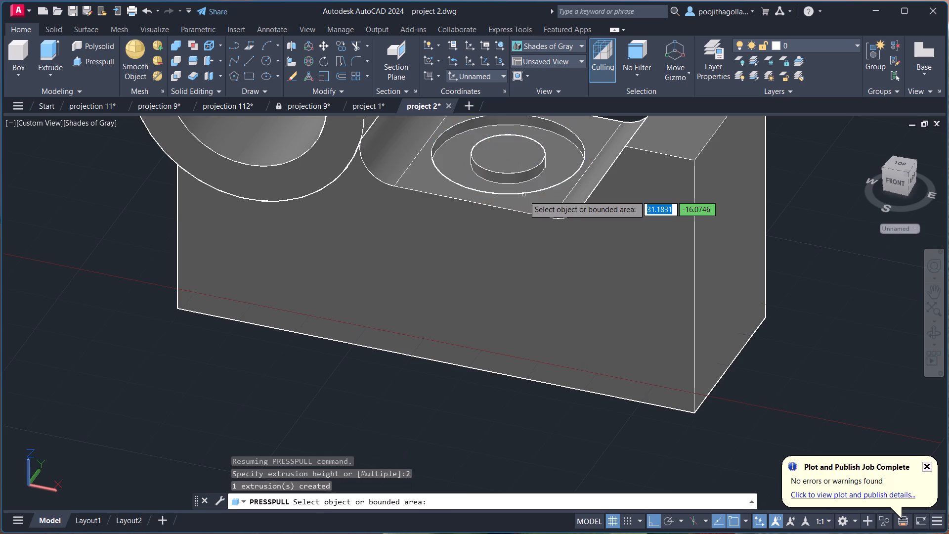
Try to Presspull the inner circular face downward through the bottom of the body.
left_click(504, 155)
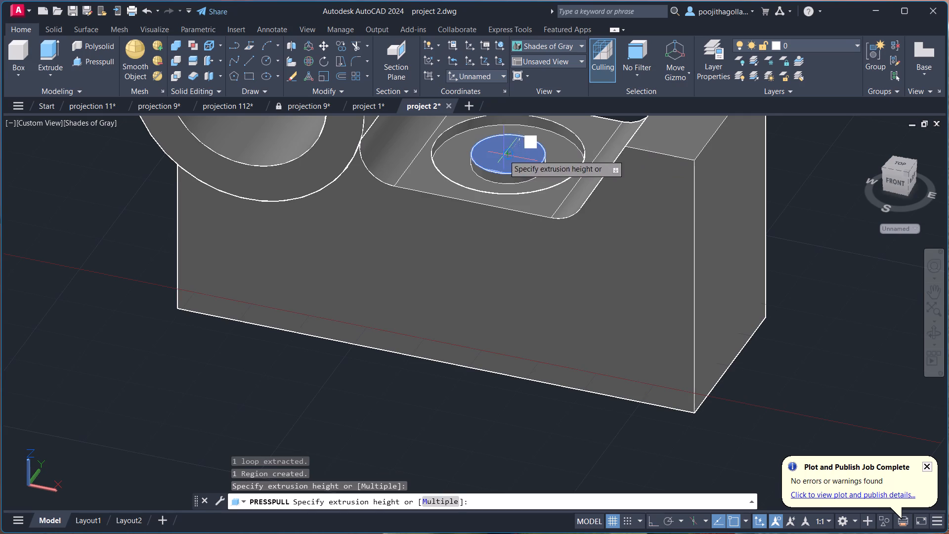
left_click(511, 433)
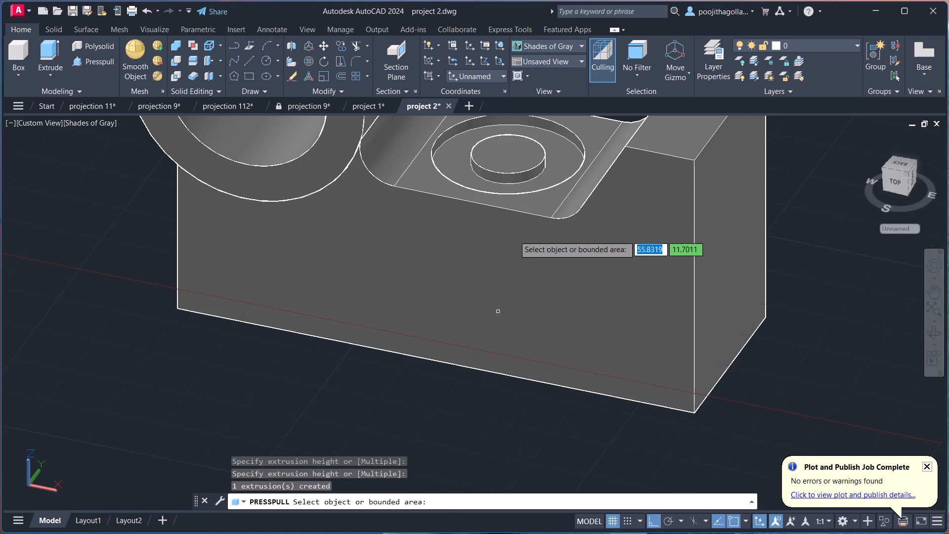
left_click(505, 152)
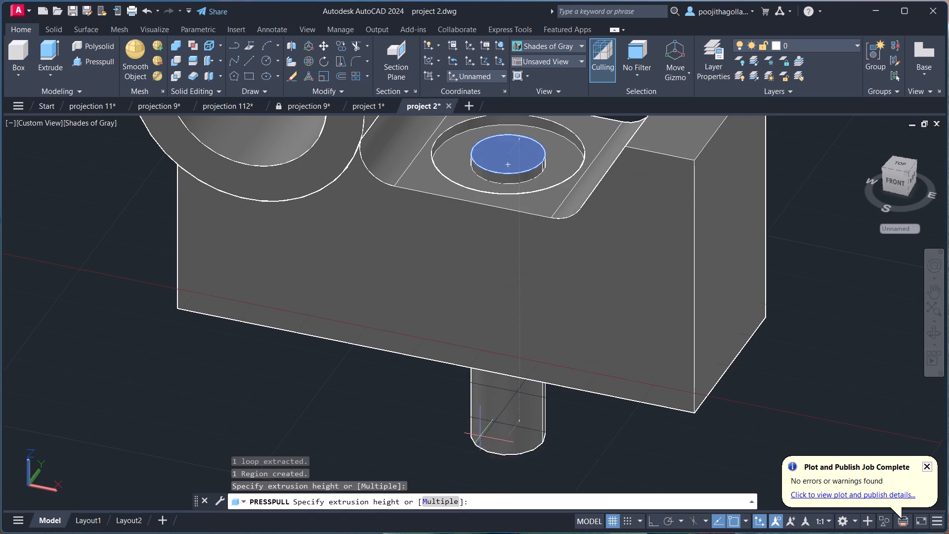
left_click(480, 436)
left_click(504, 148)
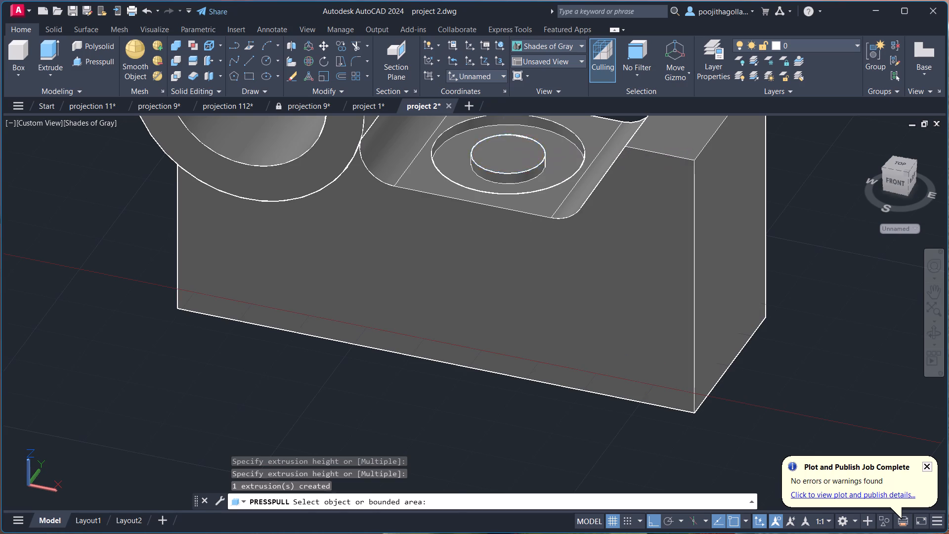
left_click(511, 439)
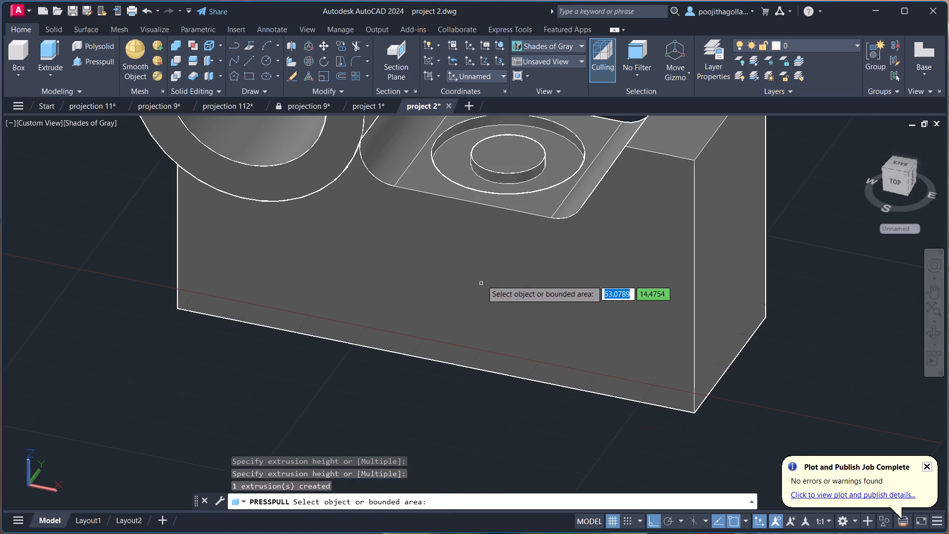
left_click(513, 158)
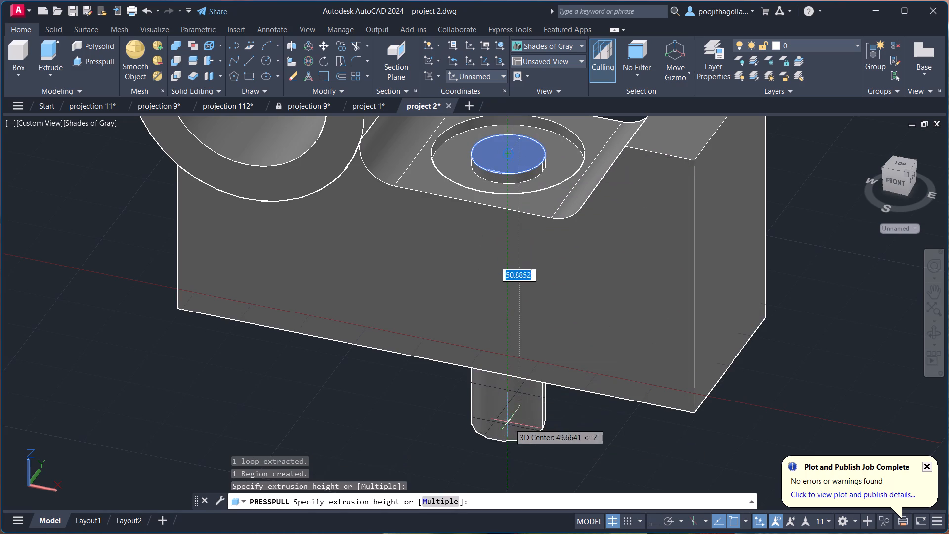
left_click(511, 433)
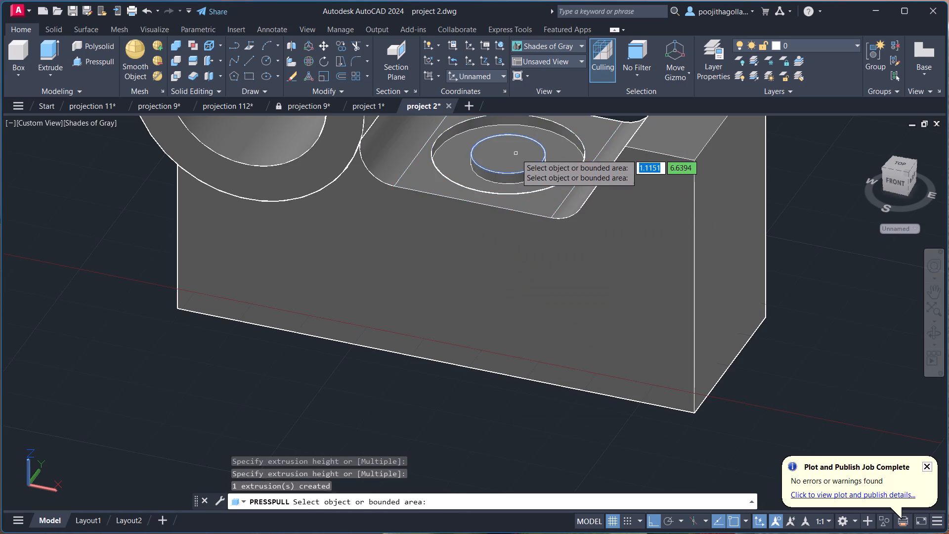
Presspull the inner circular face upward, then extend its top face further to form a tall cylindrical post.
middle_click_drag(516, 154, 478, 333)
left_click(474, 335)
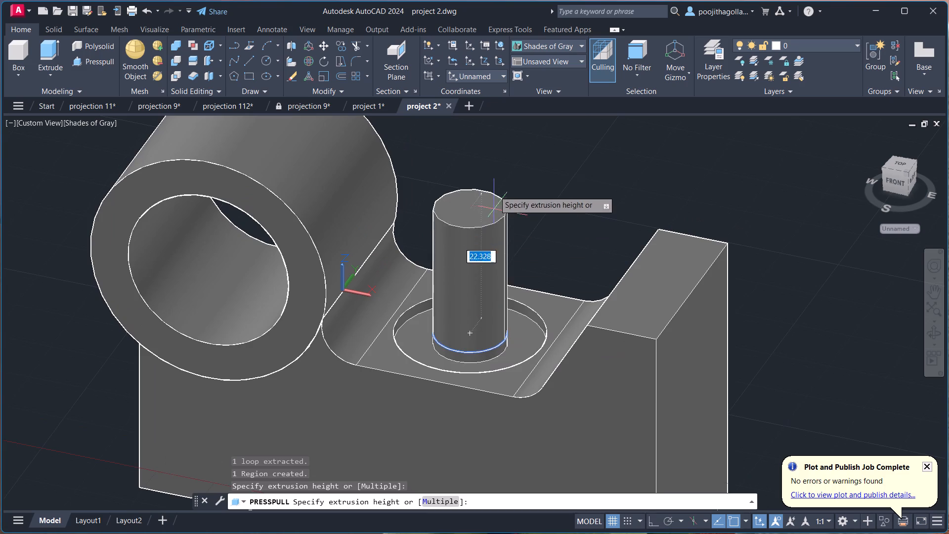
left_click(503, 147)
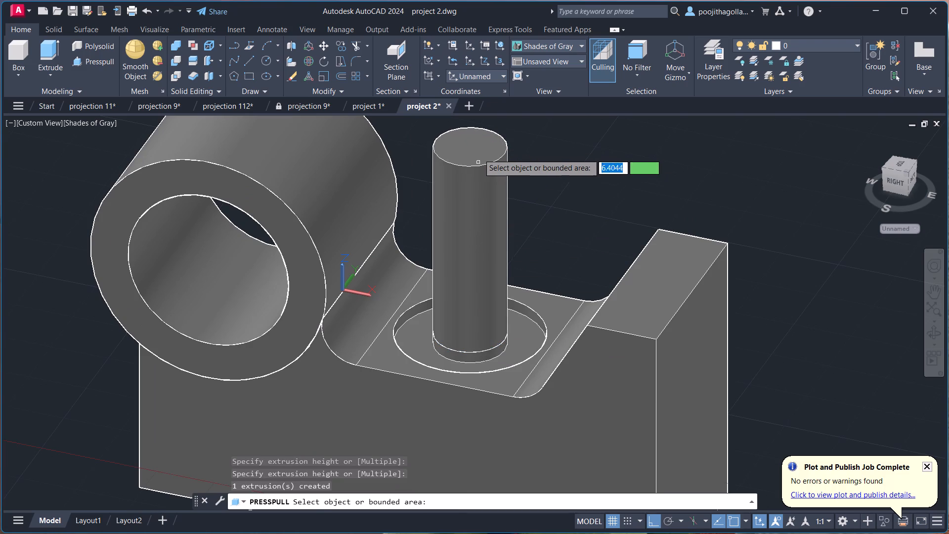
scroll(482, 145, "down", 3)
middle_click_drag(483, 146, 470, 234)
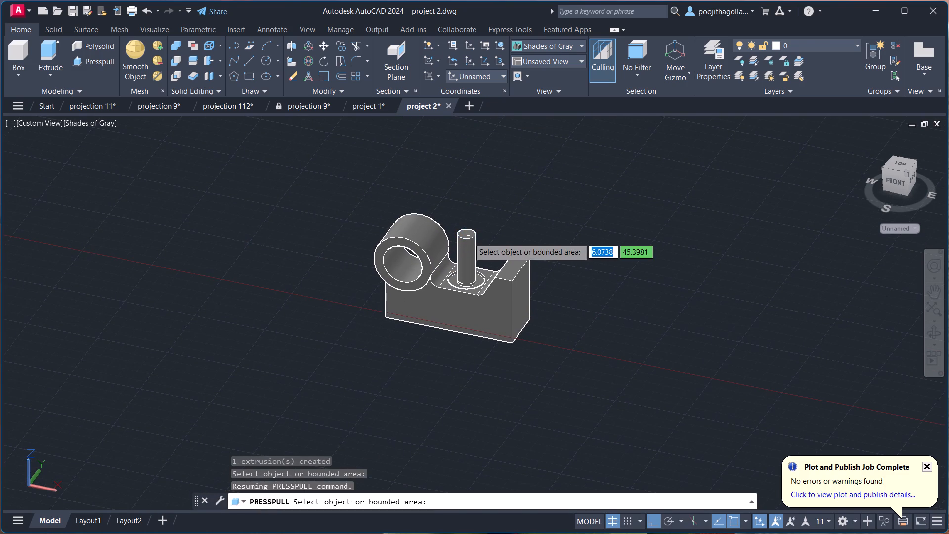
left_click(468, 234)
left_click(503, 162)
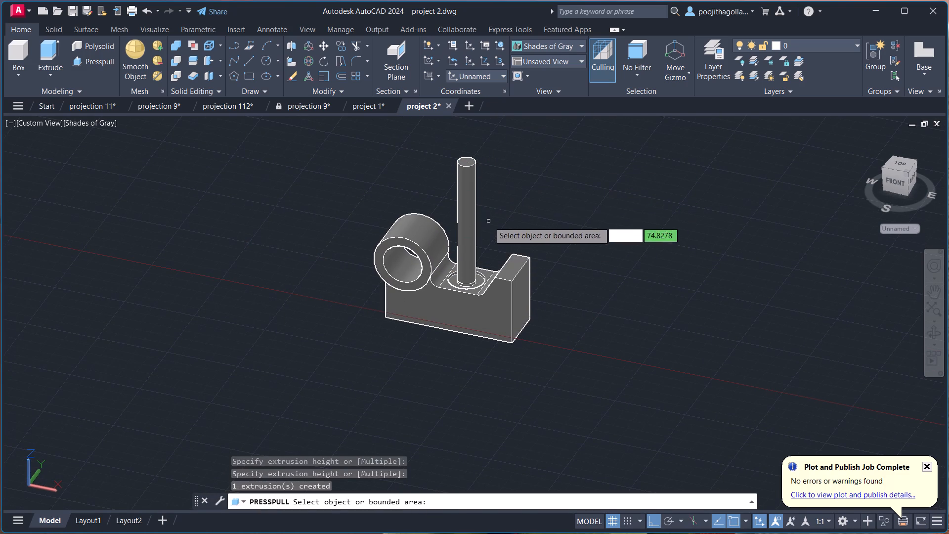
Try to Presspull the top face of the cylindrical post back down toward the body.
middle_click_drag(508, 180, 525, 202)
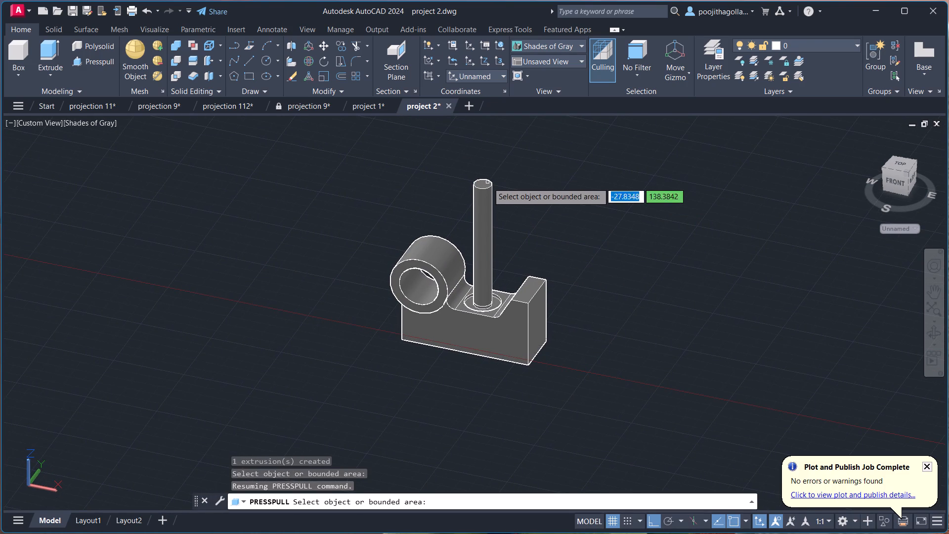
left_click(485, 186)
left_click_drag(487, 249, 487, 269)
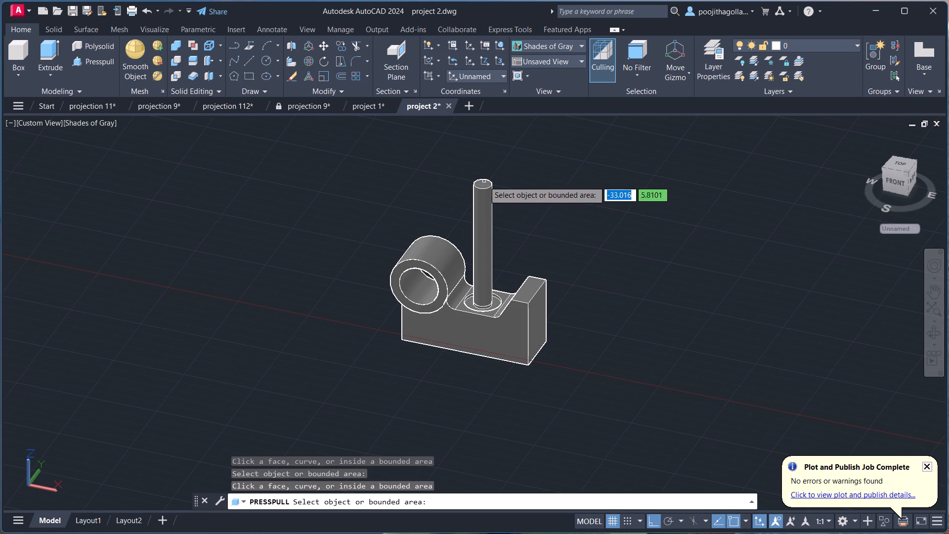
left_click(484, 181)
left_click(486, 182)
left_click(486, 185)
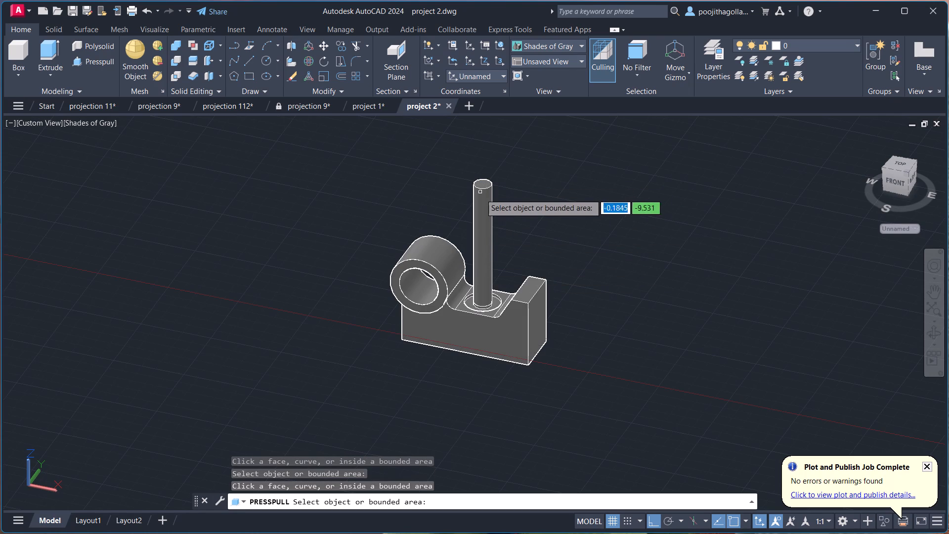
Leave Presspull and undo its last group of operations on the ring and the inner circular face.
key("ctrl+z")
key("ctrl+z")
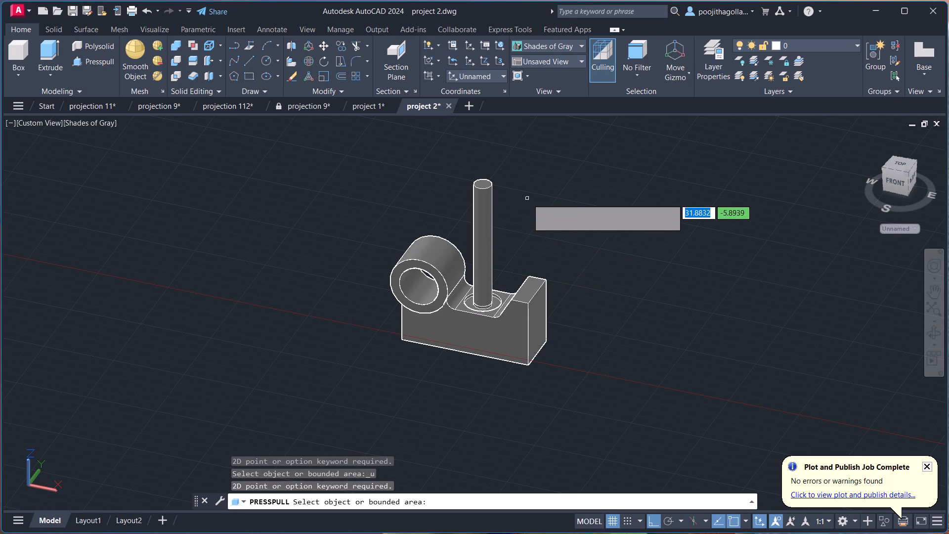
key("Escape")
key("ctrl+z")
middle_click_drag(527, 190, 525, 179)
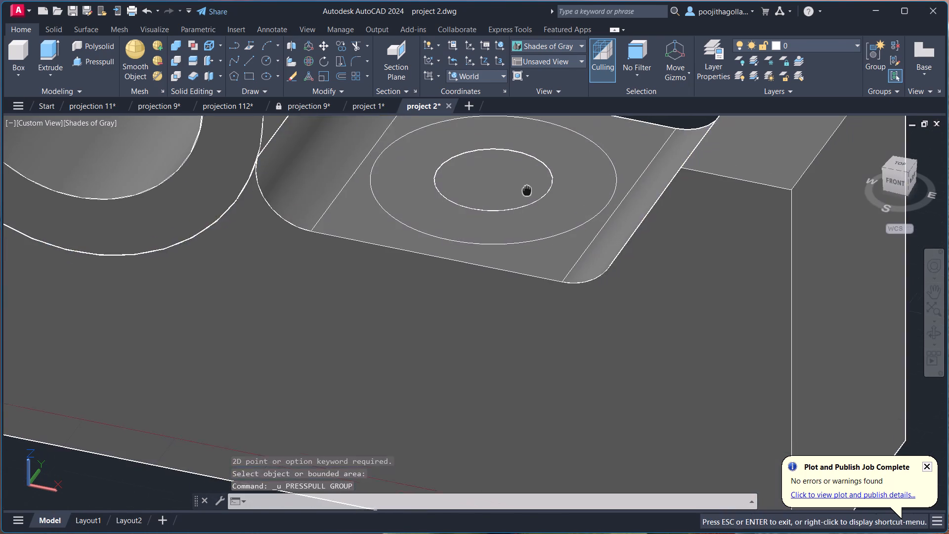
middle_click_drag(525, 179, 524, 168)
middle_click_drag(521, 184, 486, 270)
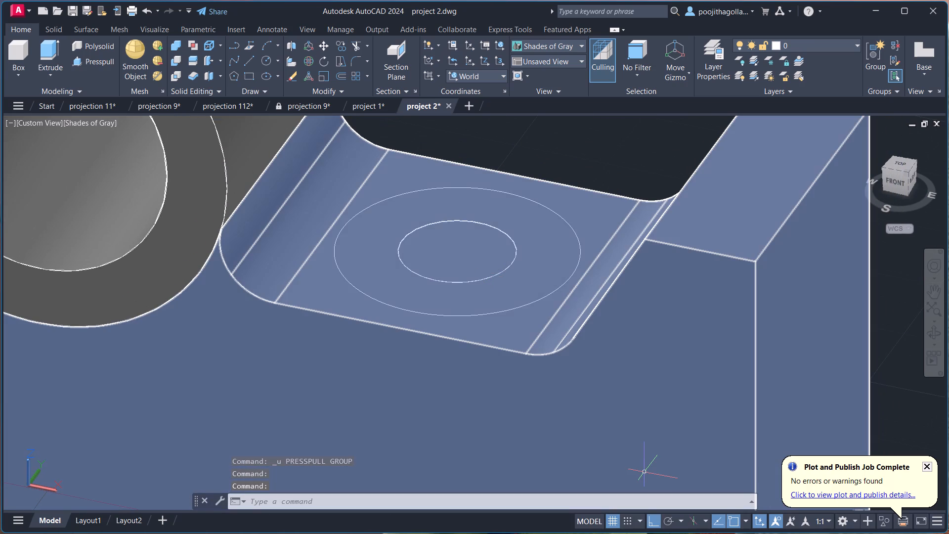
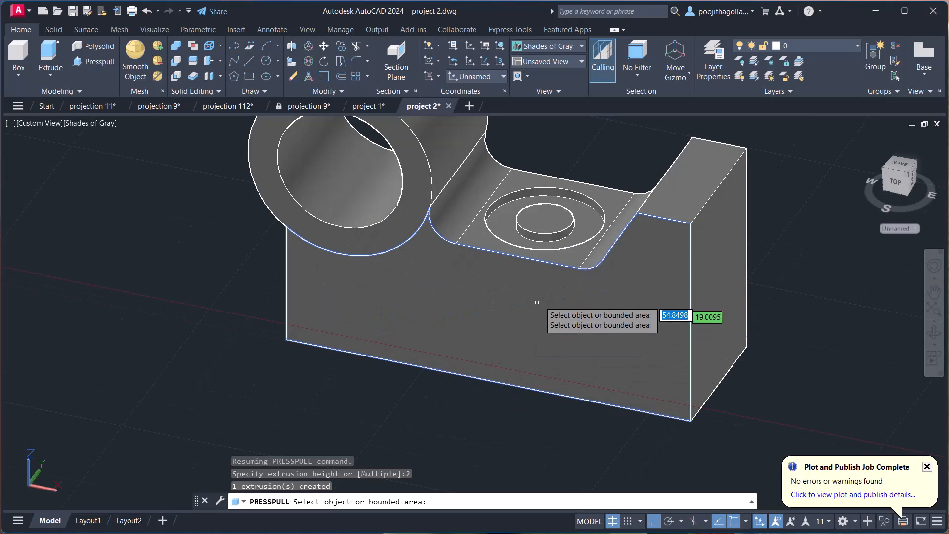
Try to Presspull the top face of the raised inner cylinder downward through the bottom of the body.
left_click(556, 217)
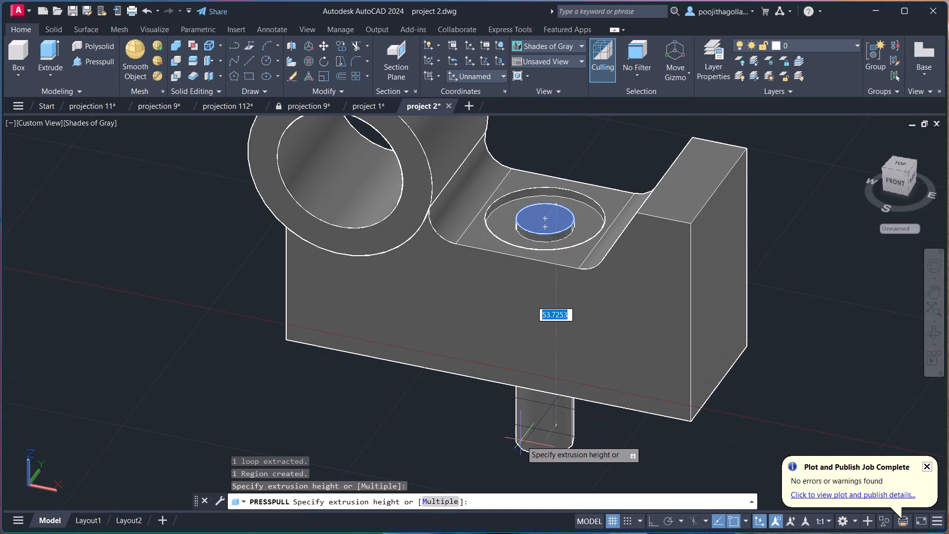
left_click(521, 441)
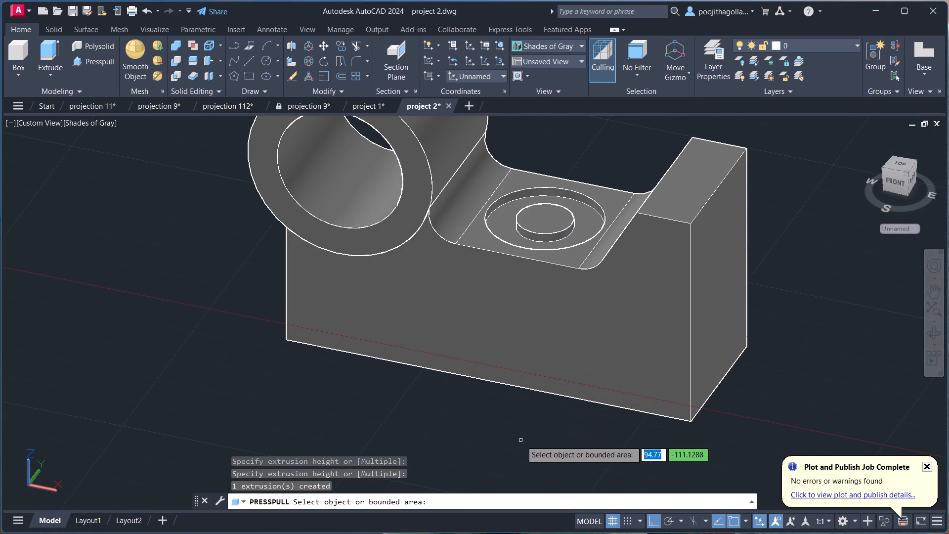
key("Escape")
Undo the view pan and the last Presspull group on the ring and inner cylinder.
middle_click_drag(558, 228, 539, 291)
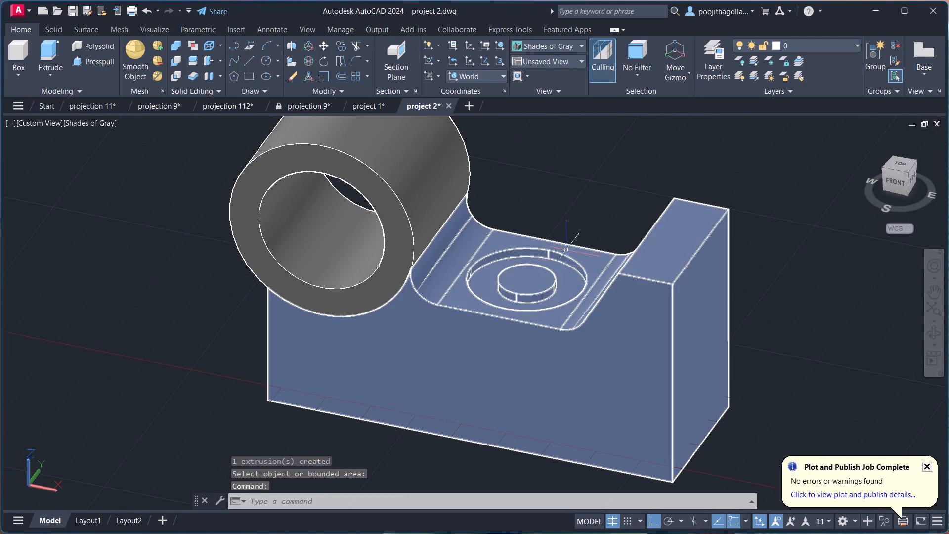
key("ctrl+z")
key("ctrl+z")
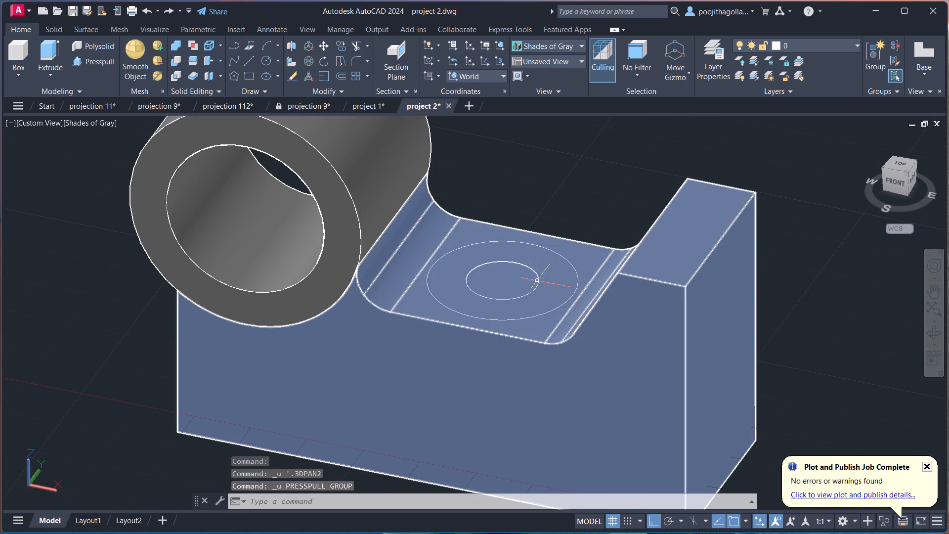
Delete the leftover circular region inside the inner circle on the flat recessed top face.
scroll(538, 257, "up", 3)
left_click(523, 297)
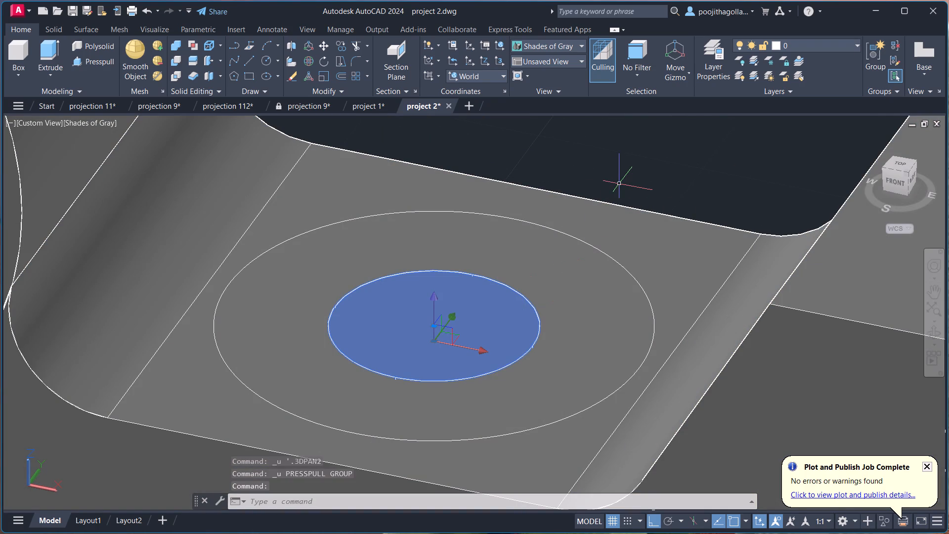
key("Delete")
Presspull the area inside the inner circle downward through the bottom of the body to cut a through hole.
scroll(619, 216, "down", 1)
middle_click_drag(619, 216, 618, 211)
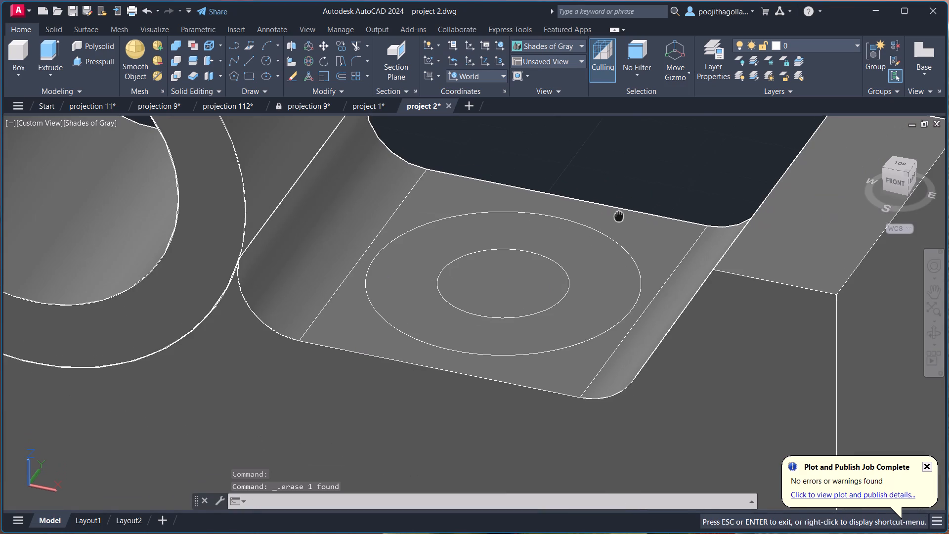
middle_click_drag(618, 211, 615, 196)
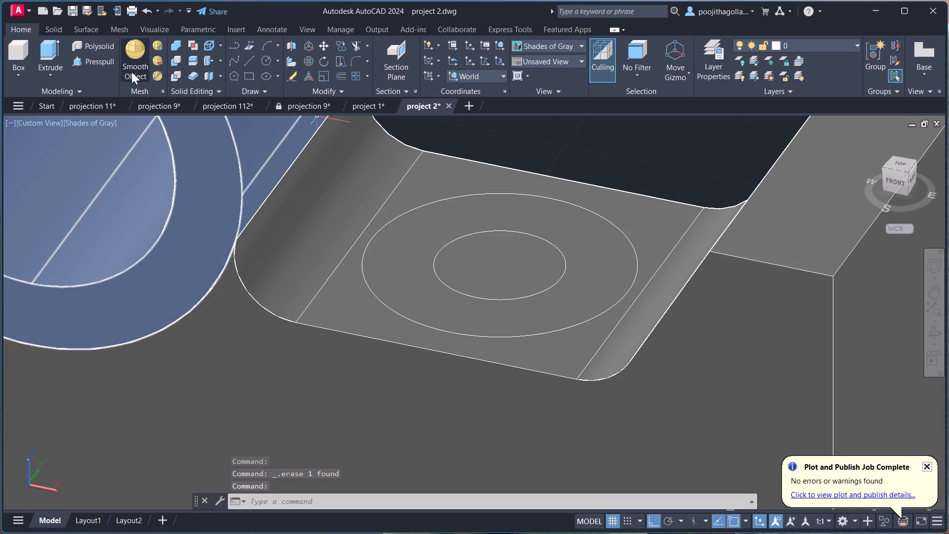
left_click(105, 61)
left_click(484, 266)
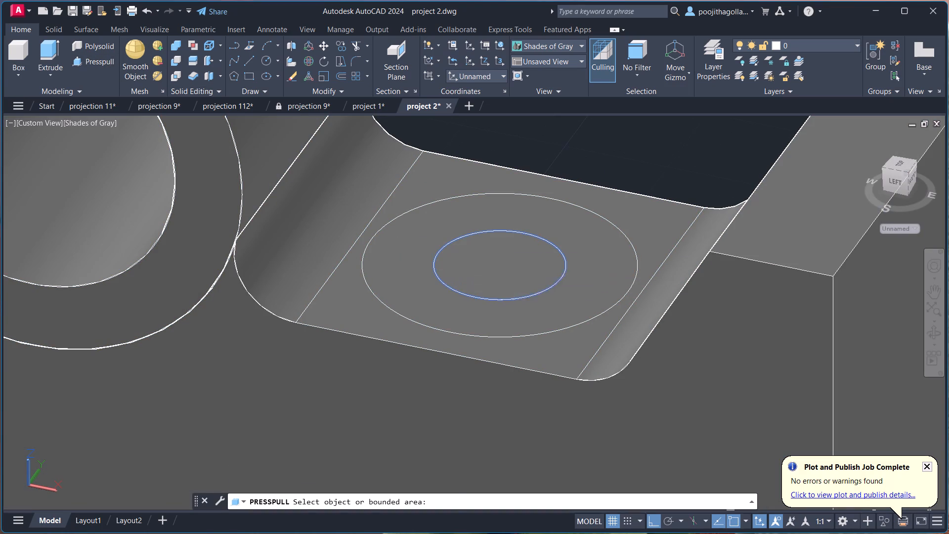
middle_click_drag(484, 266, 499, 171)
scroll(501, 172, "down", 3)
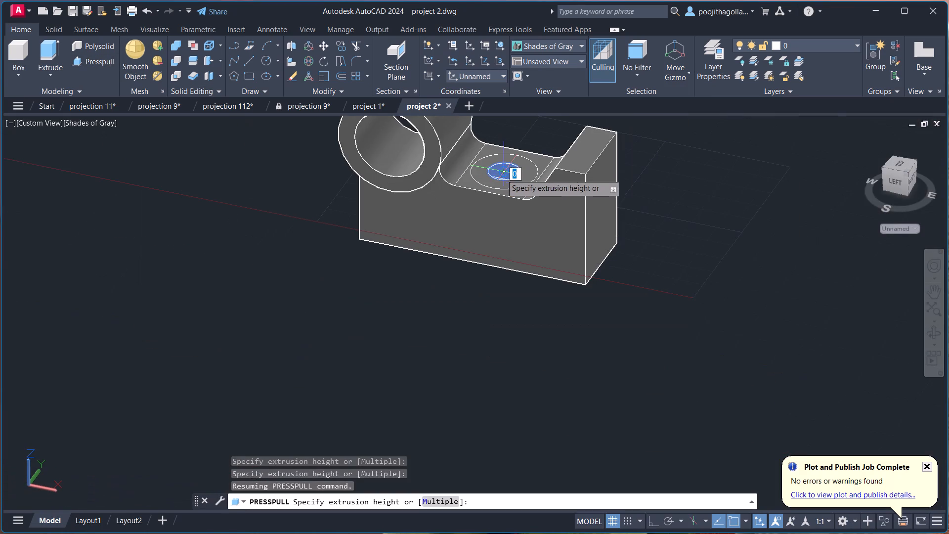
left_click(509, 320)
Presspull the ring between the outer circle and the through hole downward by 2 to cut a shallow counterbore.
scroll(510, 244, "up", 3)
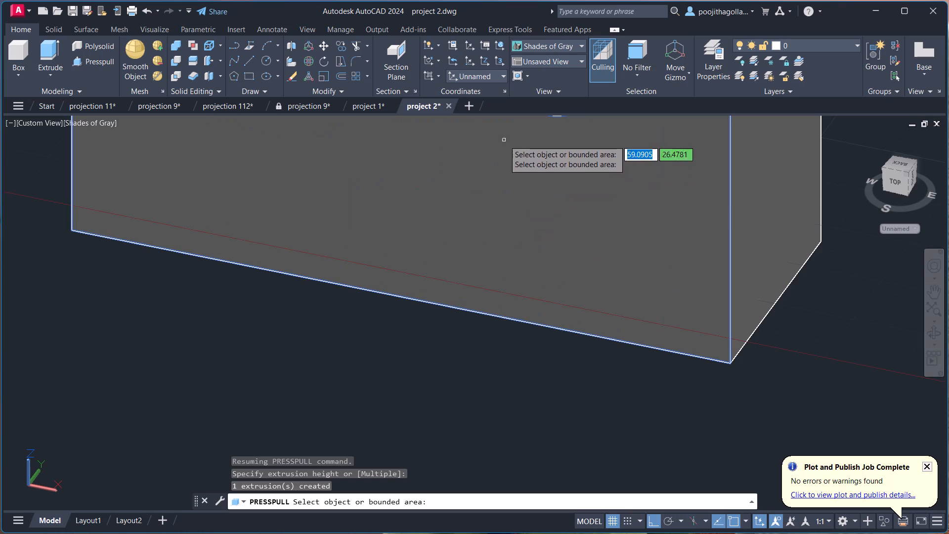
middle_click_drag(503, 162, 482, 341)
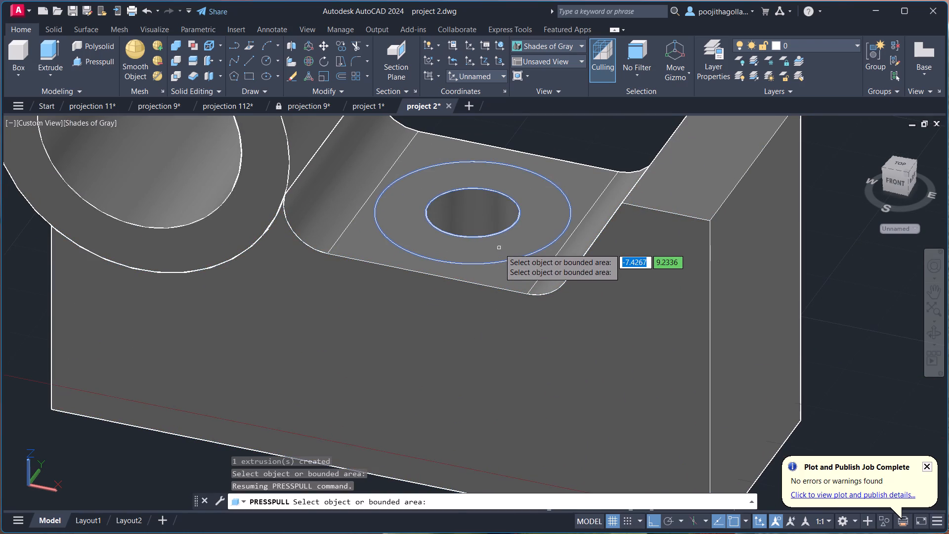
left_click(499, 248)
scroll(490, 324, "down", 2)
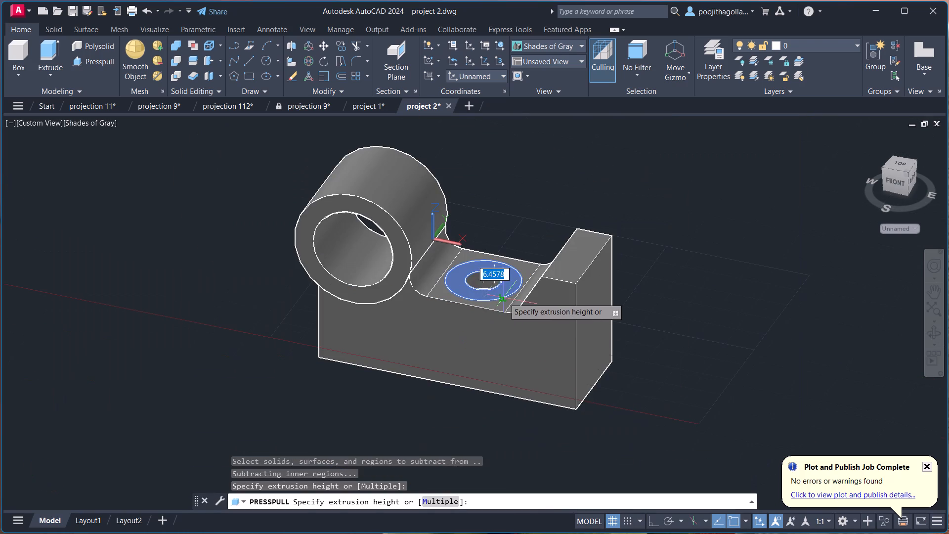
key("2")
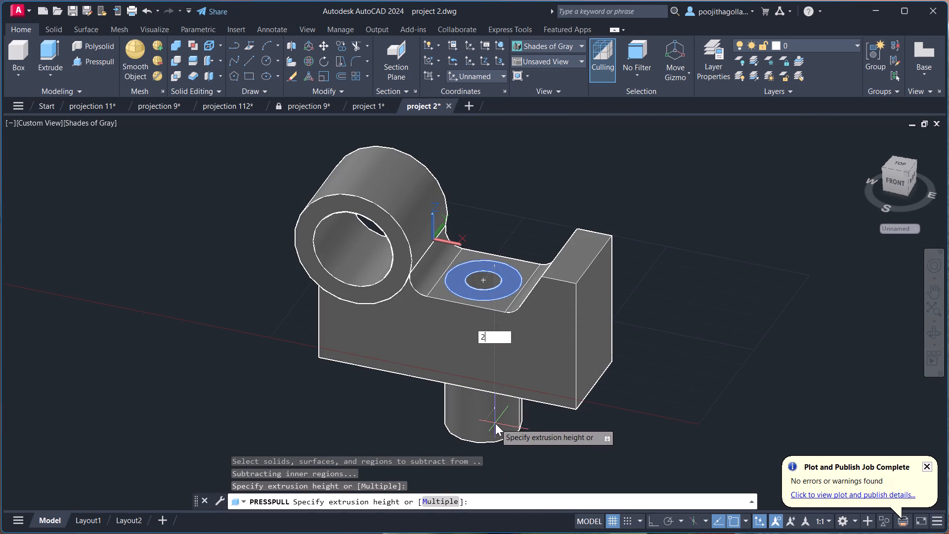
key("Return")
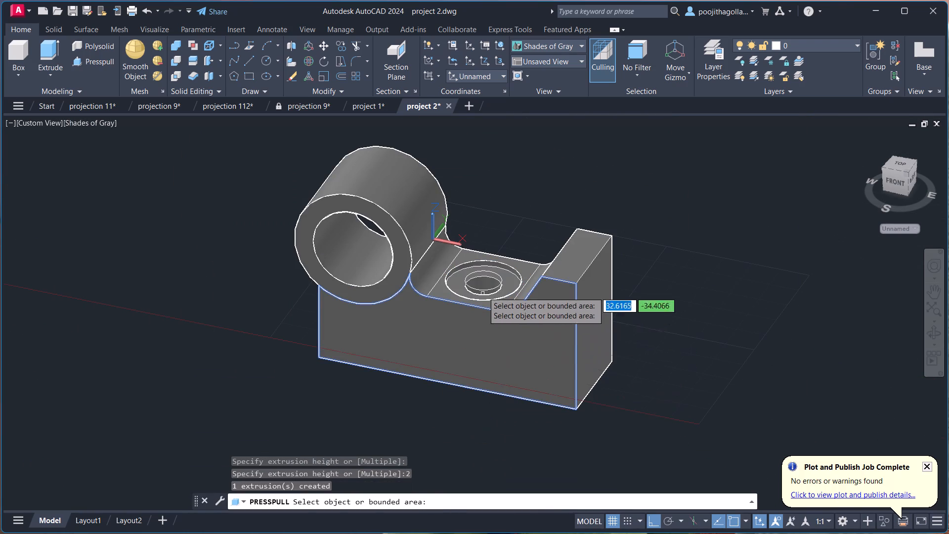
scroll(485, 281, "up", 3)
key("Escape")
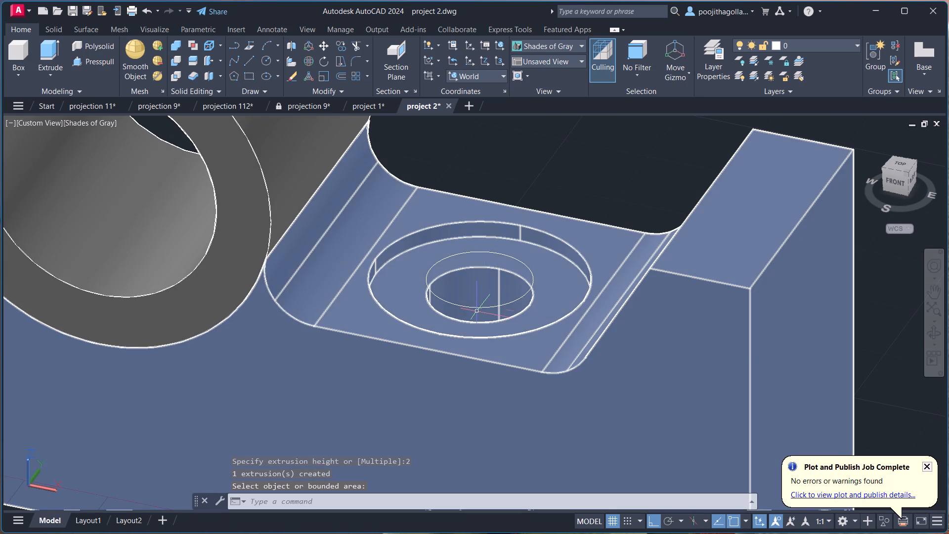
Delete the leftover inner circle above the through hole in the counterbore.
left_click(476, 309)
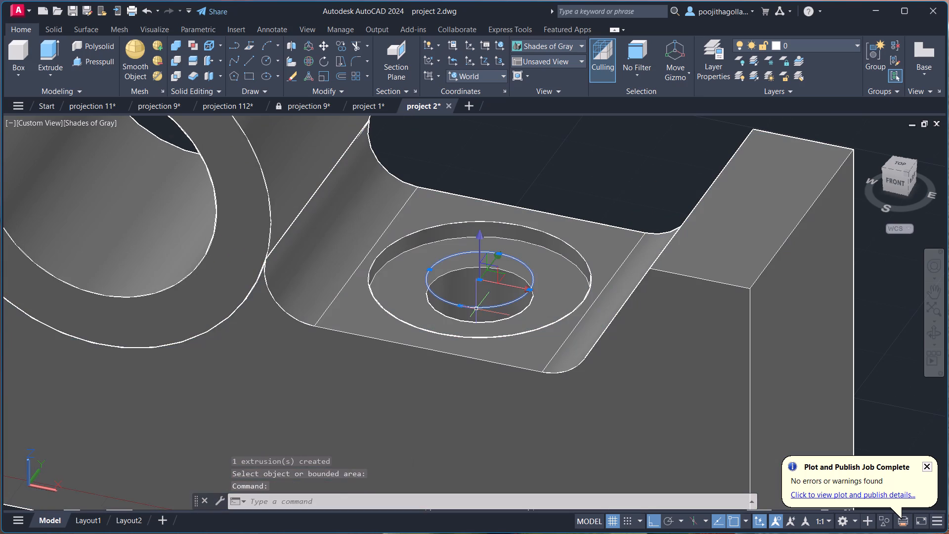
key("Delete")
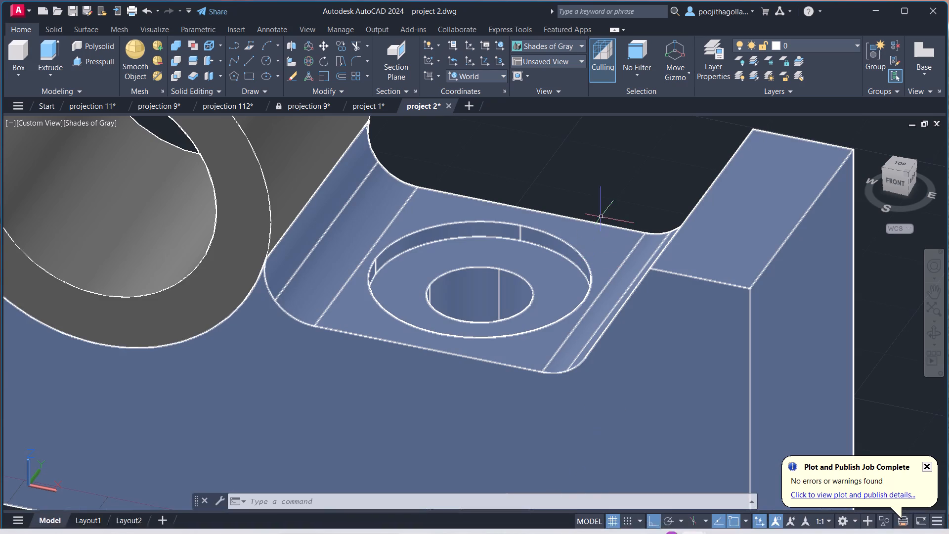
left_click(628, 185)
left_click(617, 179)
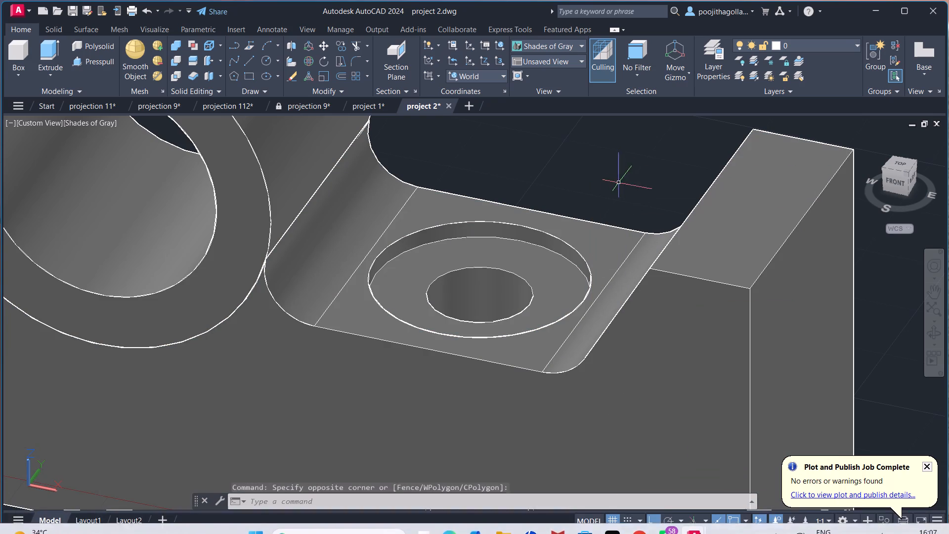
Switch from AutoCAD to another application.
double_click(610, 521)
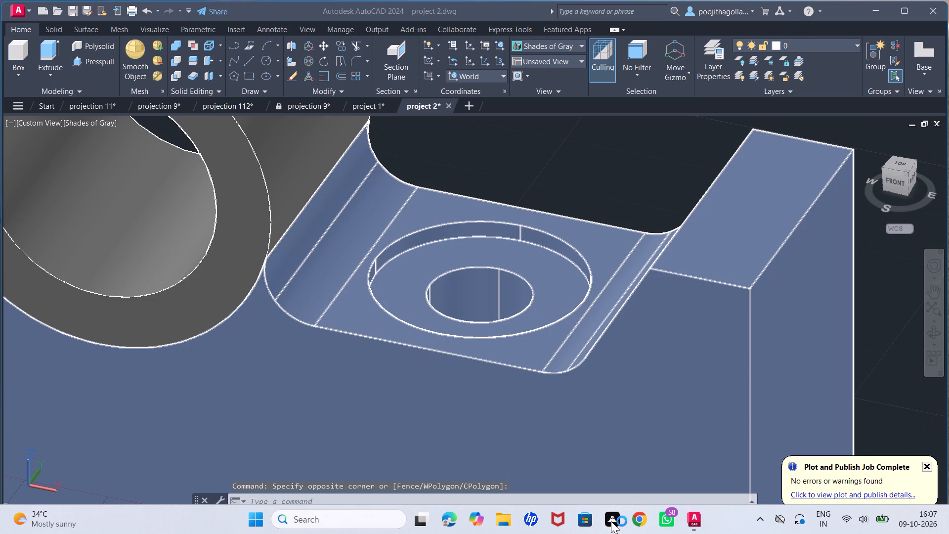
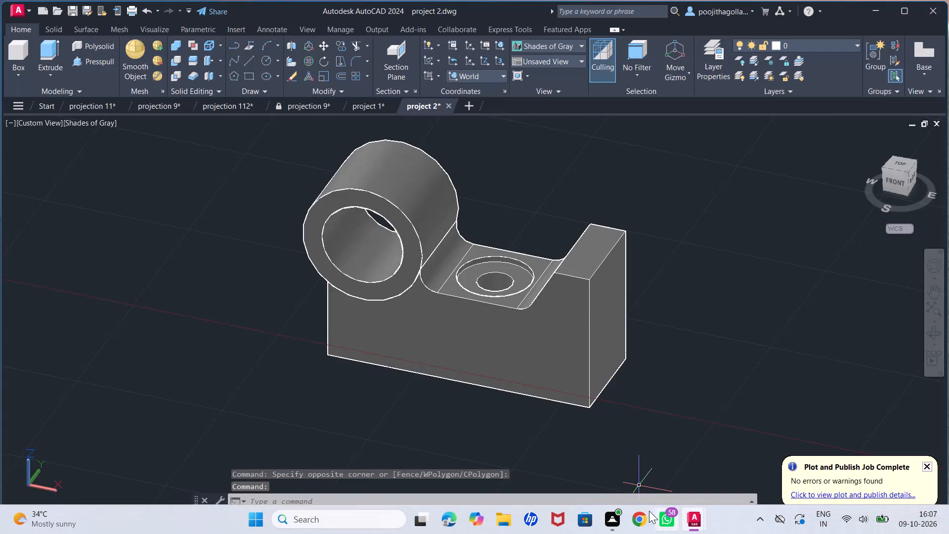
Draw a closed rectangle of lines, 29 by 48, extending outward from the midpoint of the body's plain end face's top edge.
scroll(587, 406, "up", 1)
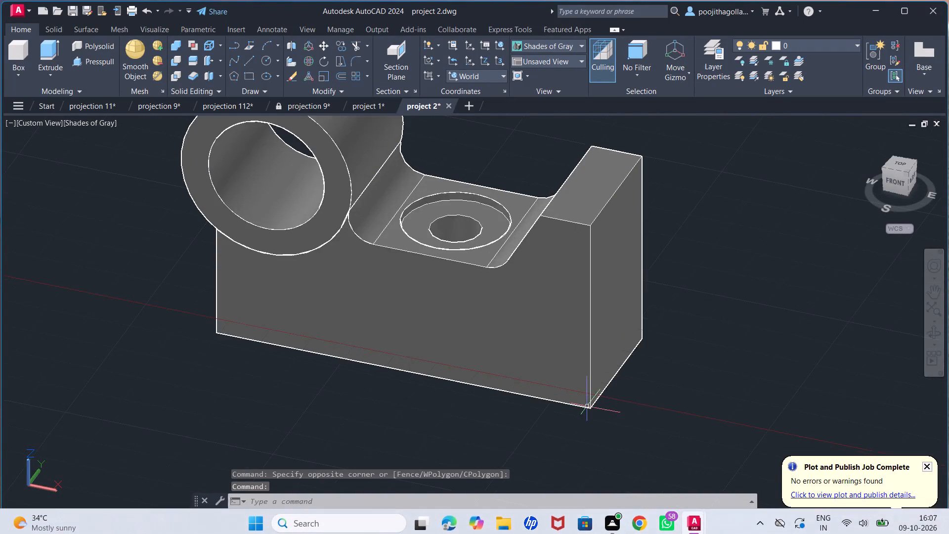
middle_click_drag(592, 399, 620, 455)
middle_click_drag(586, 410, 602, 438)
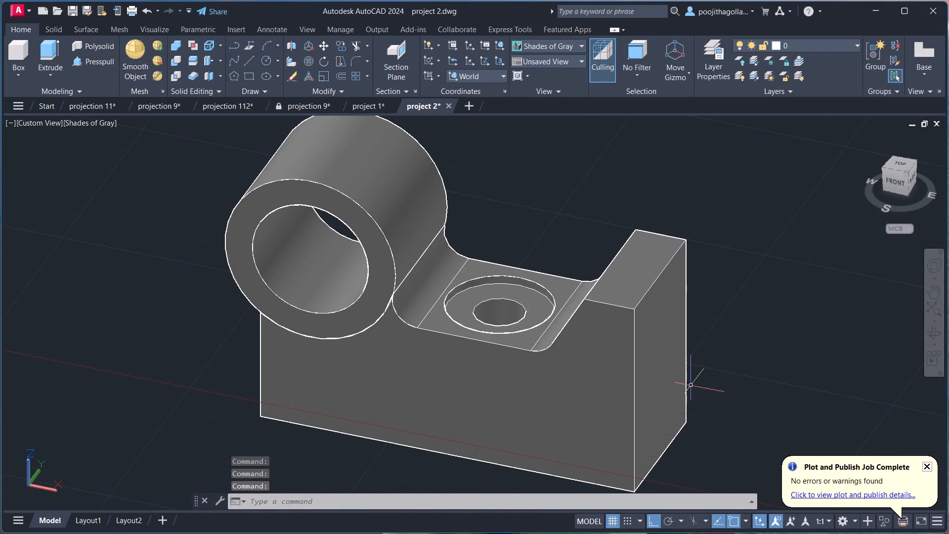
middle_click_drag(691, 382, 689, 368)
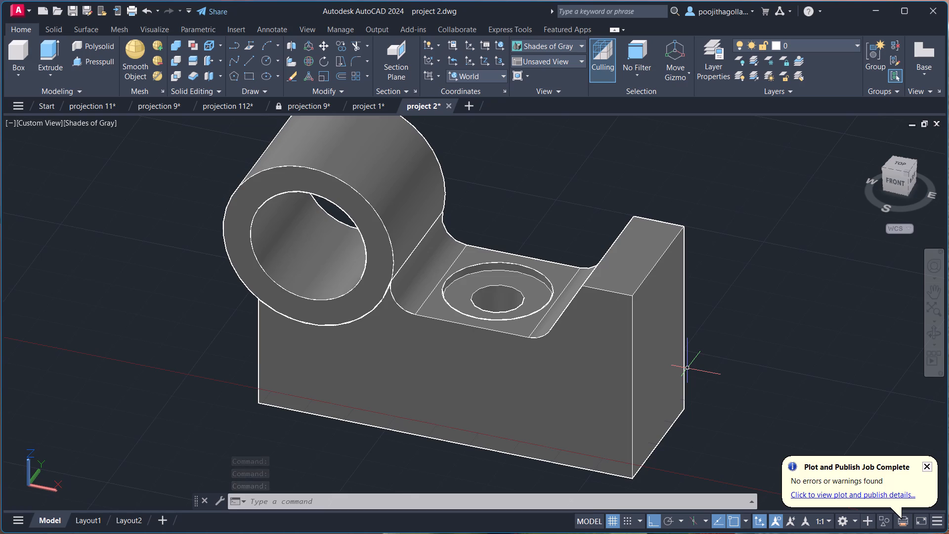
middle_click_drag(693, 357, 630, 346)
key("l")
key("Return")
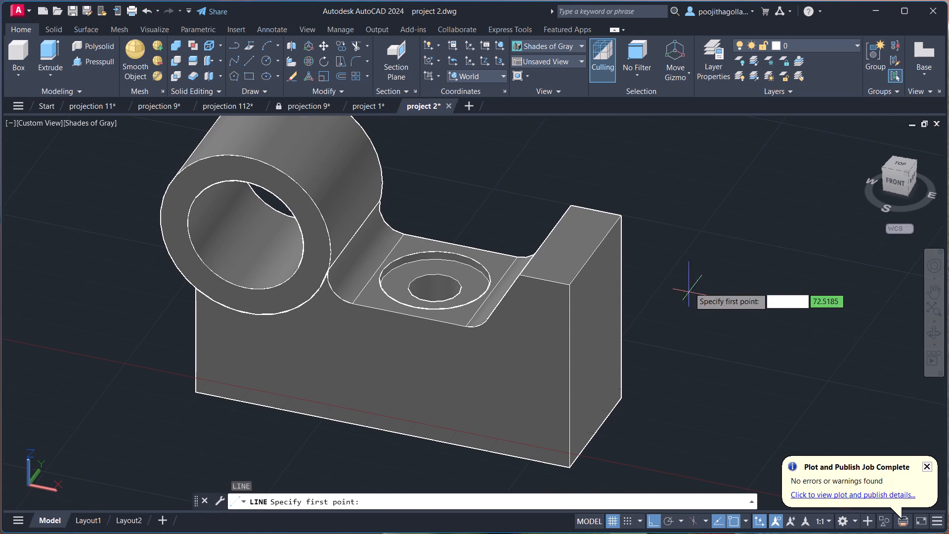
left_click(596, 250)
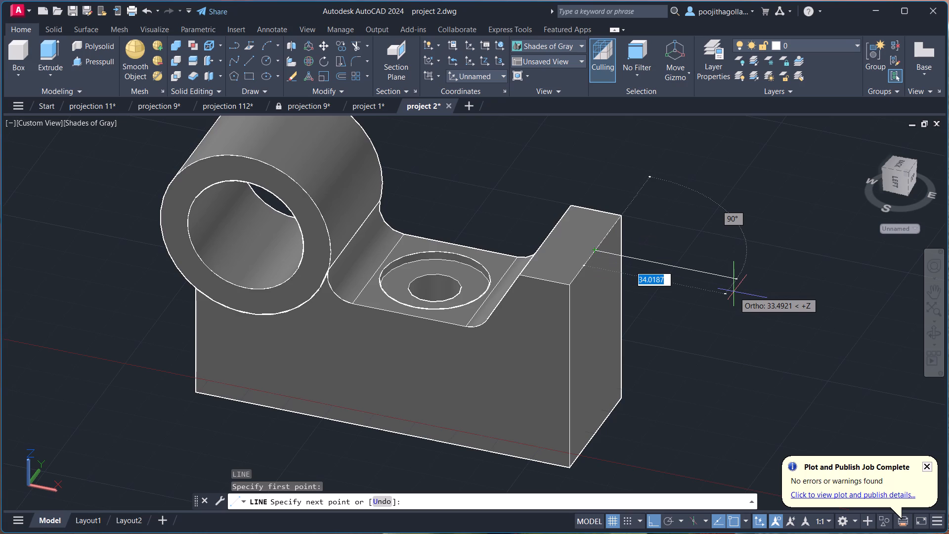
key("2")
key("9")
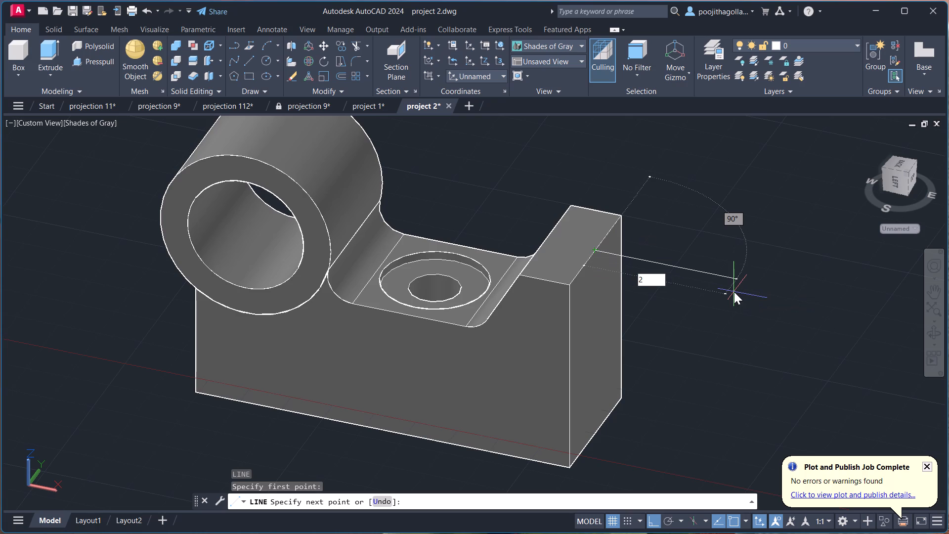
key("Return")
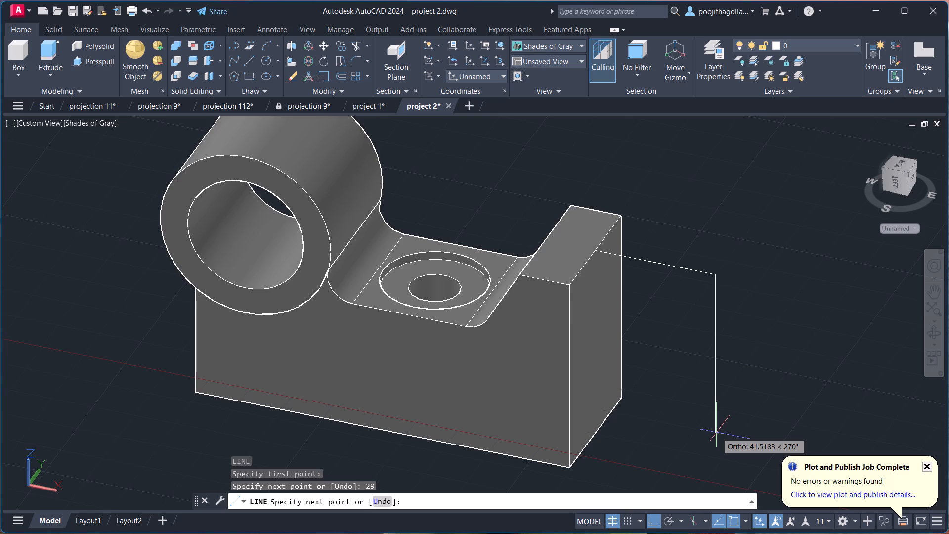
type("48")
key("Return")
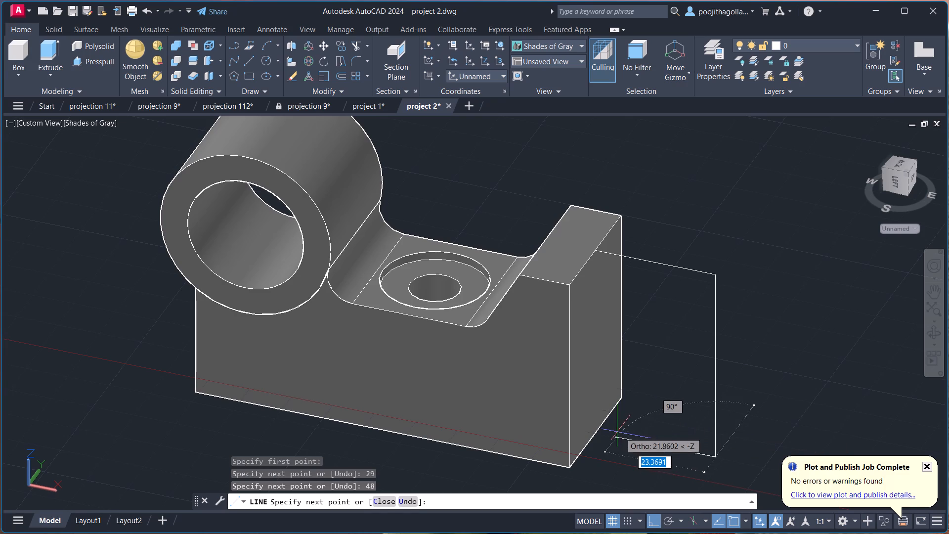
type("29")
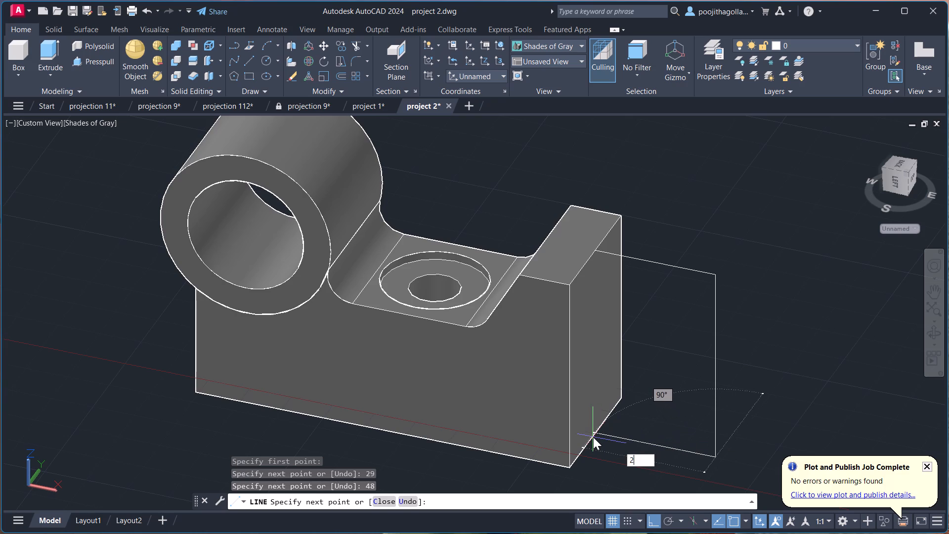
key("Return")
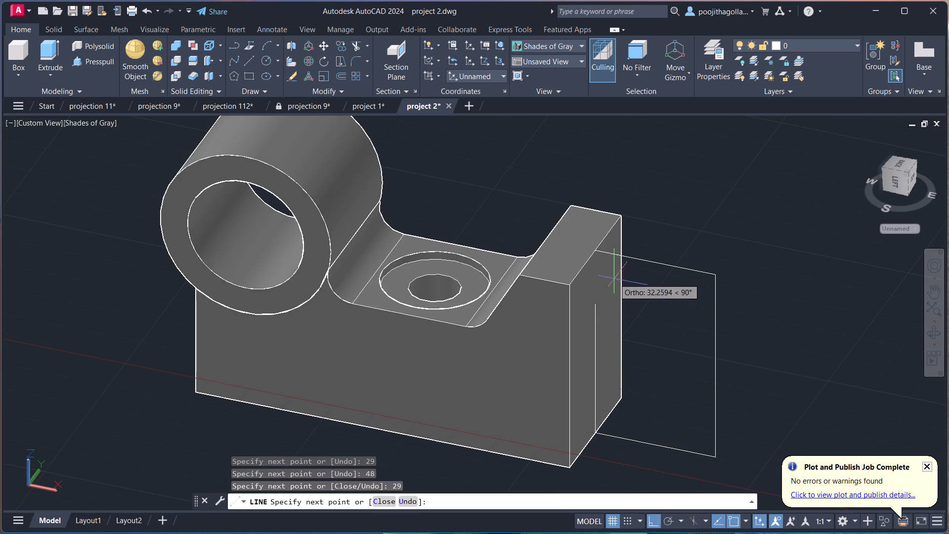
scroll(596, 249, "up", 3)
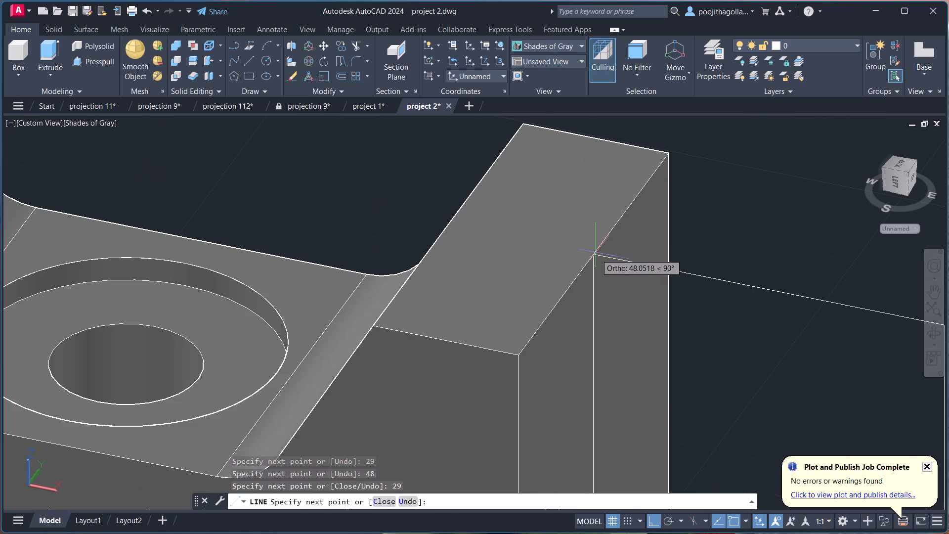
type("48")
key("Return")
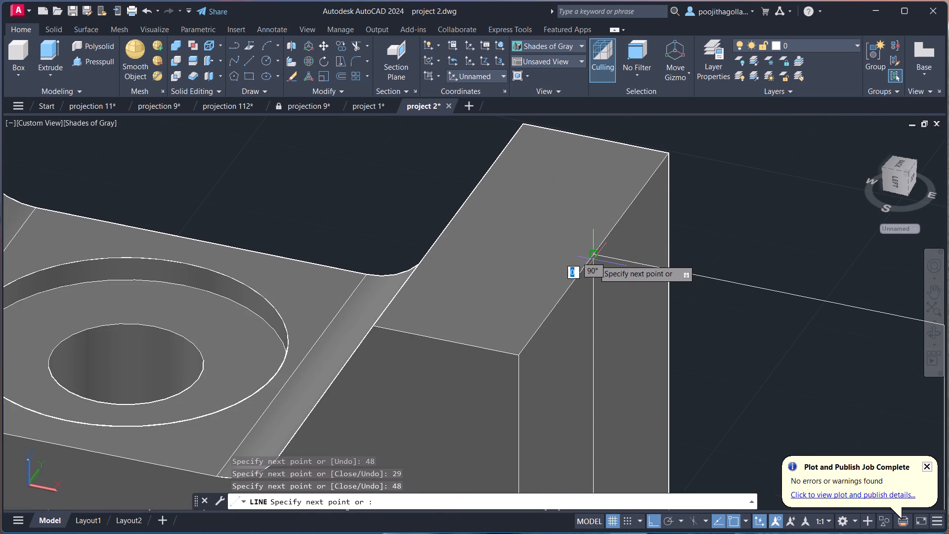
key("Escape")
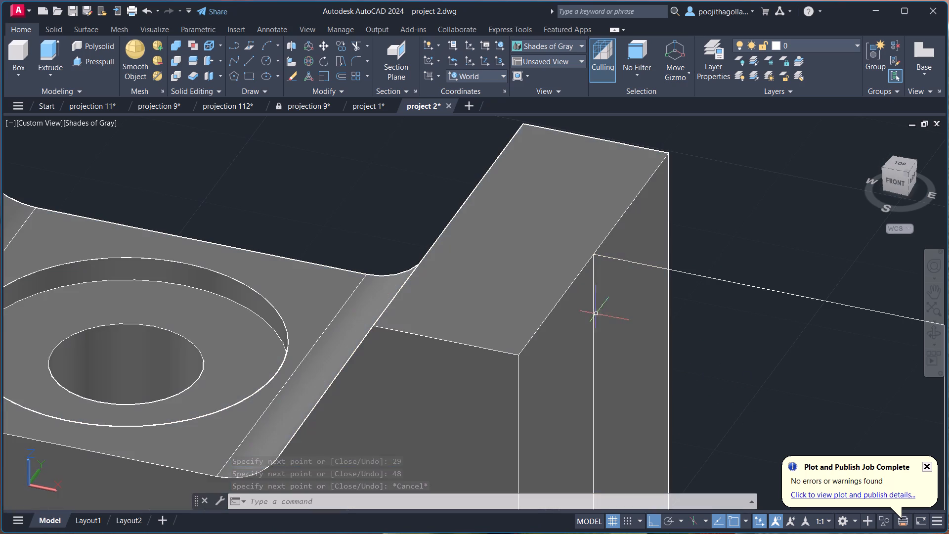
Show the model in 2D Wireframe and join the rectangle's four lines into one polyline.
scroll(687, 310, "down", 2)
middle_click_drag(724, 341, 628, 251)
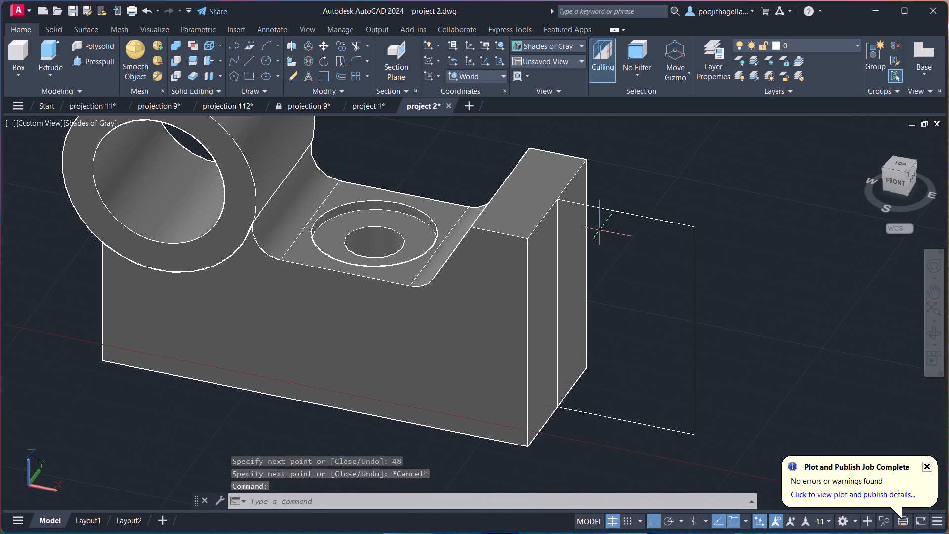
left_click(88, 121)
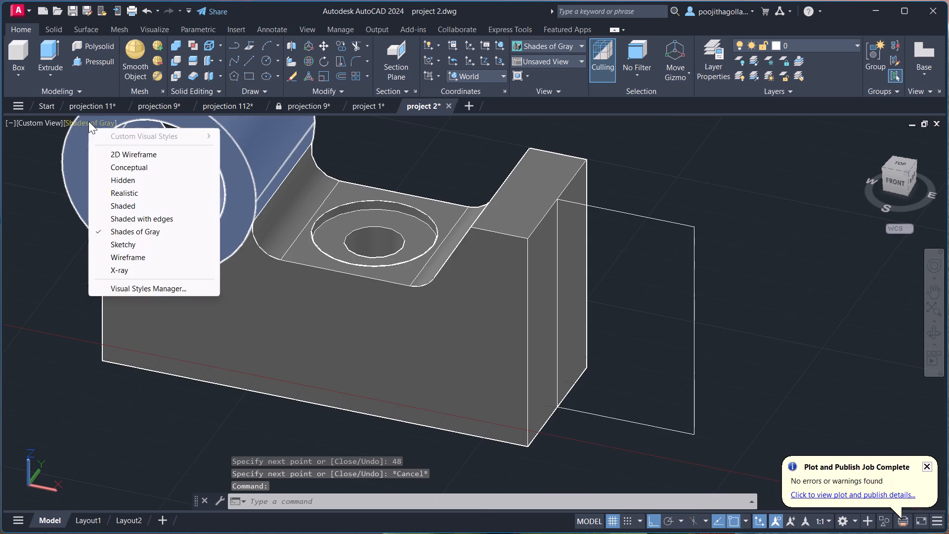
left_click(137, 150)
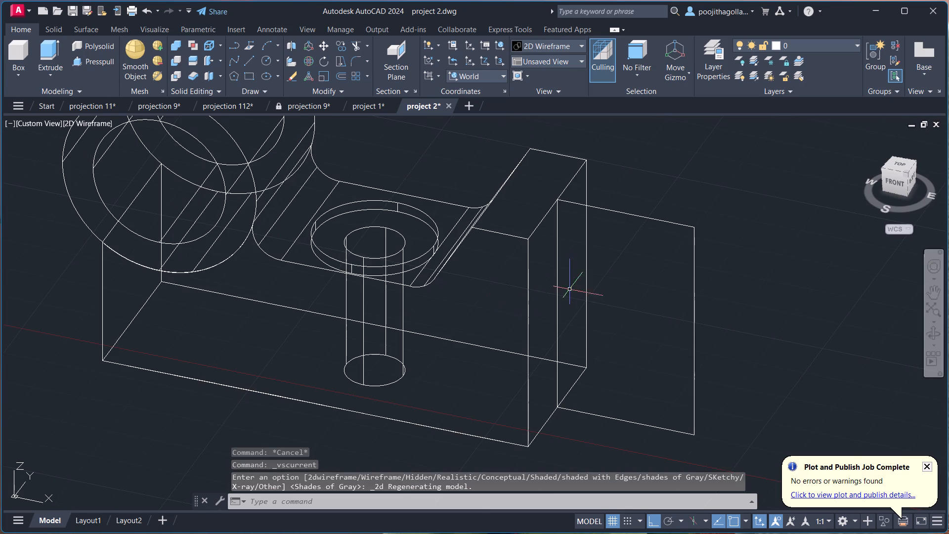
left_click(556, 294)
left_click(698, 201)
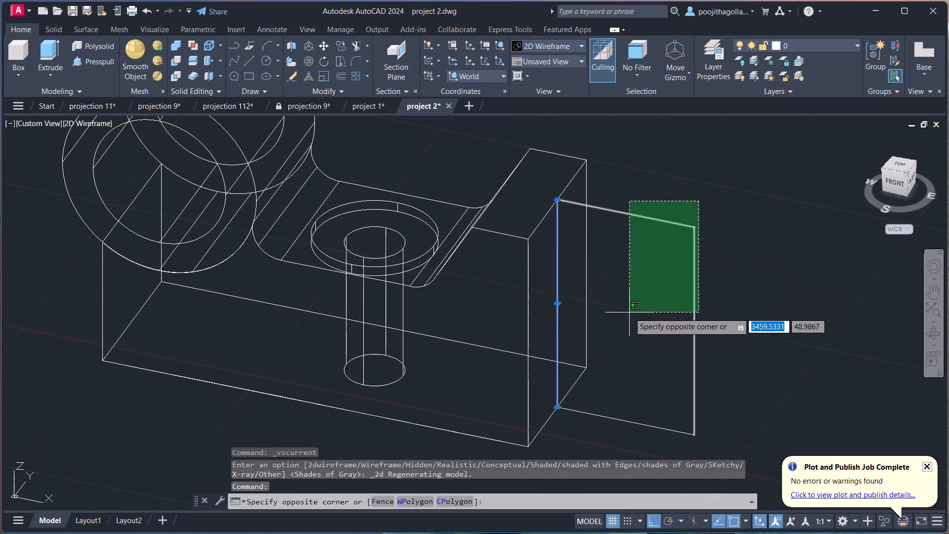
left_click(624, 325)
left_click(661, 392)
left_click(596, 438)
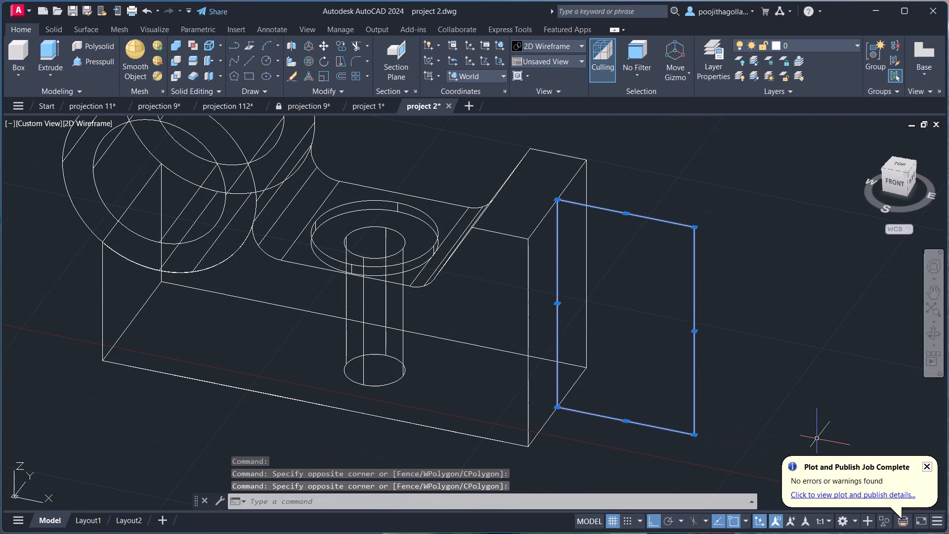
key("j")
key("Return")
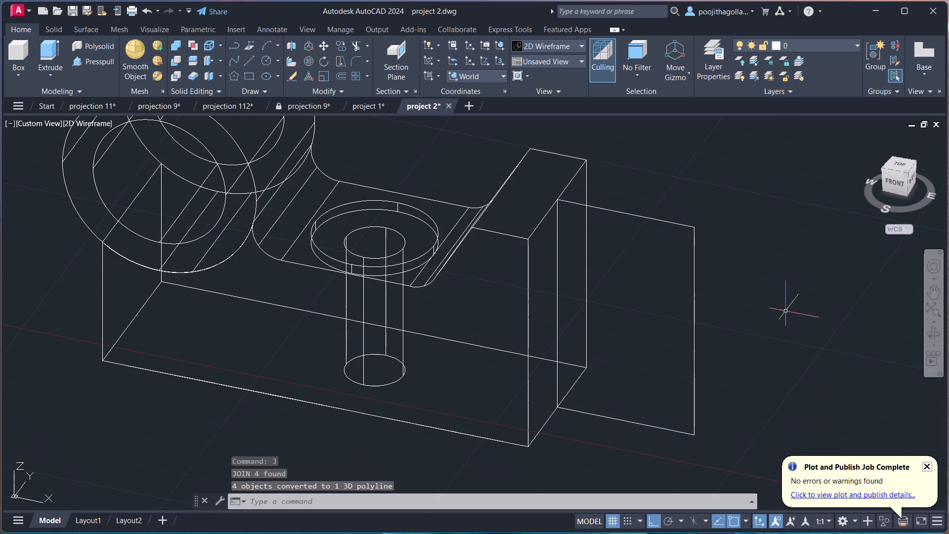
Set the visual style back to Shades of Gray.
middle_click_drag(785, 310, 734, 352)
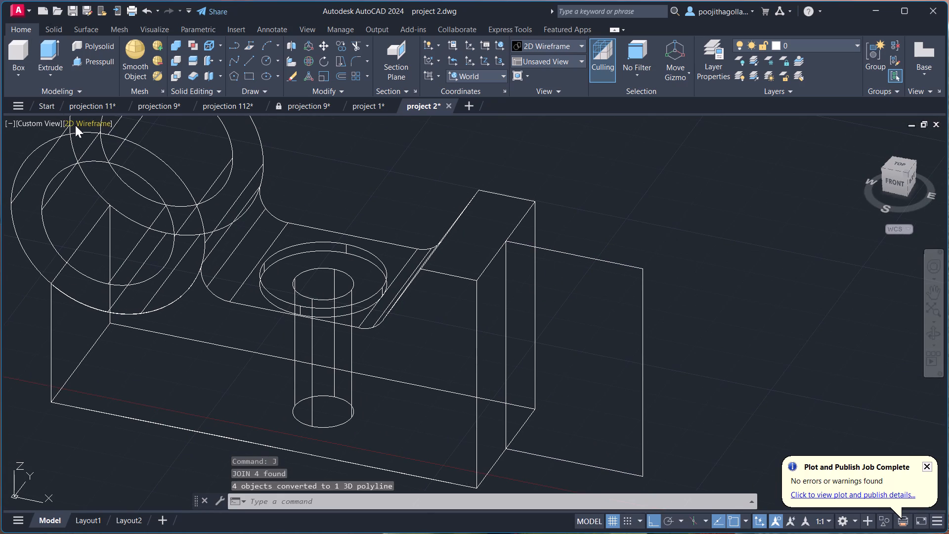
left_click(79, 125)
left_click(125, 231)
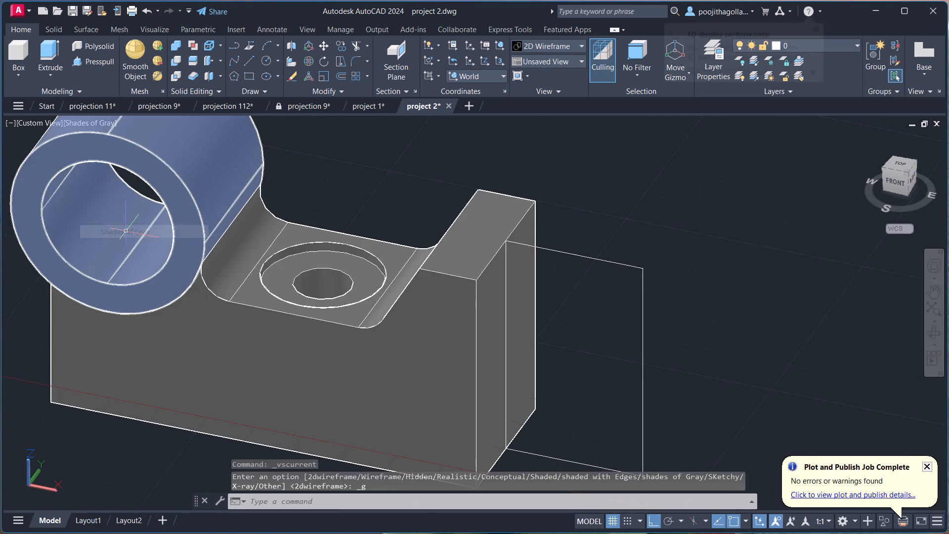
Presspull the joined rectangle by 6 toward the back and its front face by 6 toward the front to form a plate.
middle_click_drag(537, 283, 505, 248)
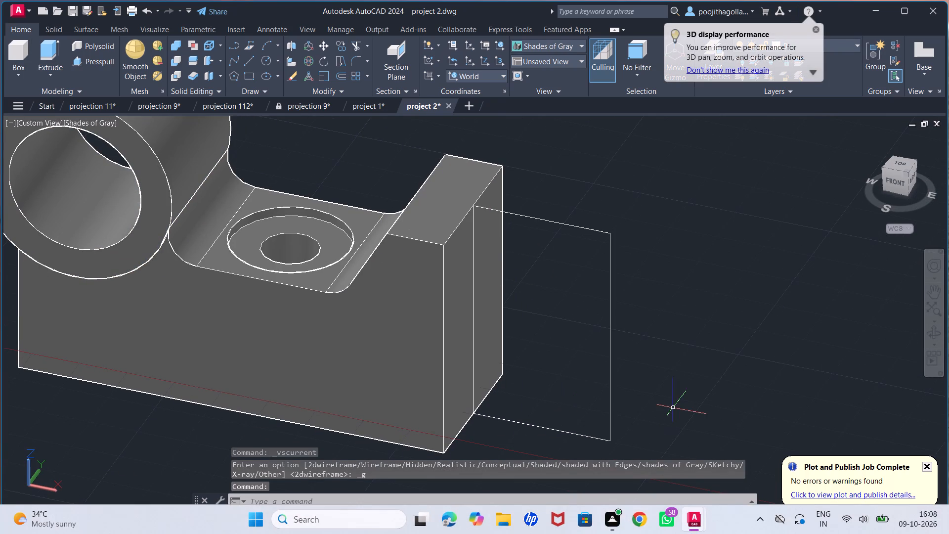
left_click(96, 61)
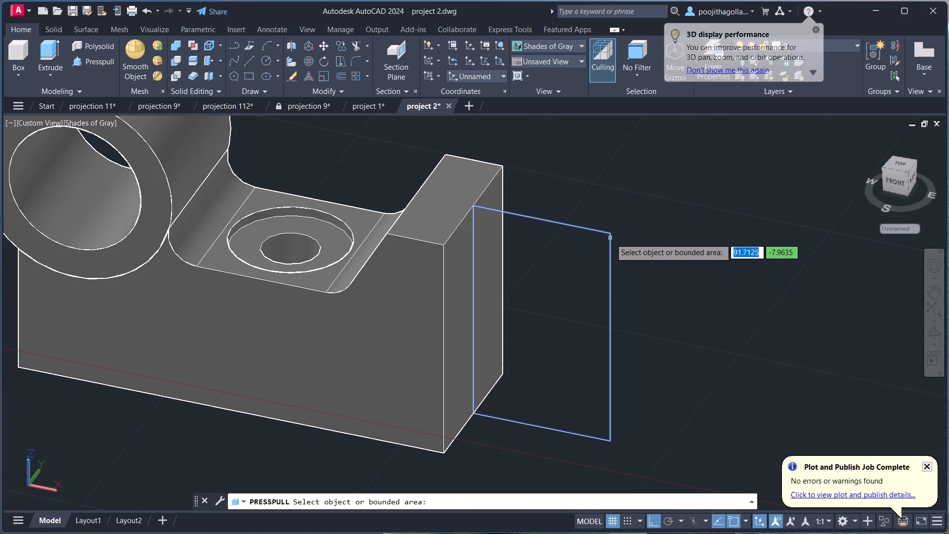
left_click(599, 232)
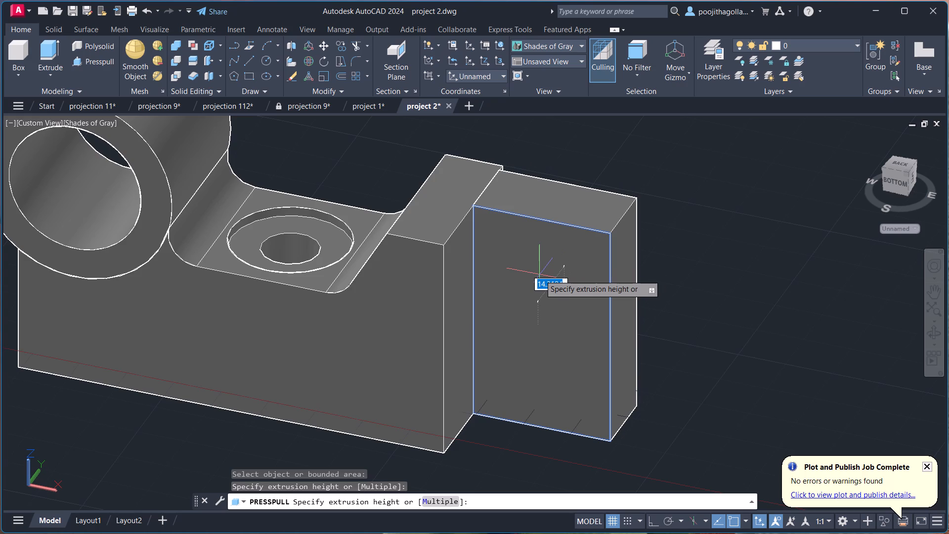
key("6")
key("Return")
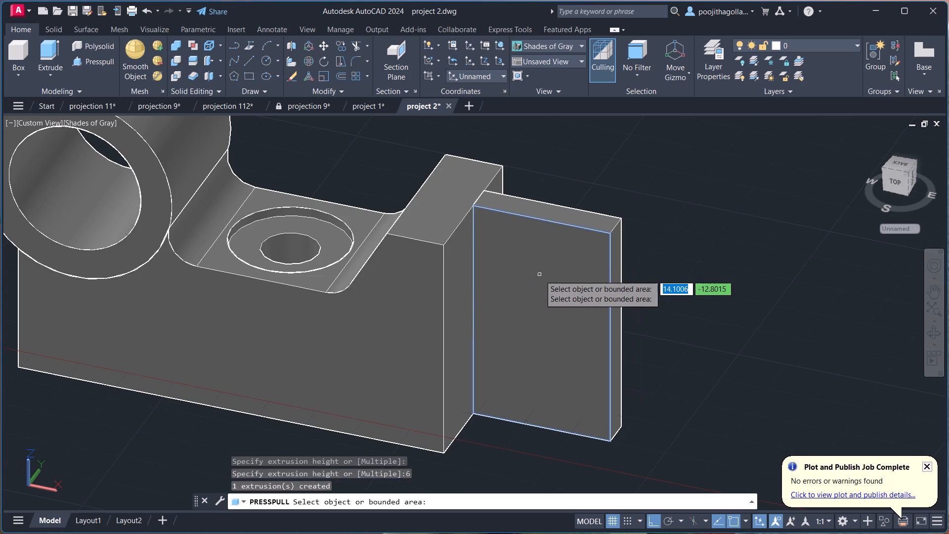
left_click(540, 275)
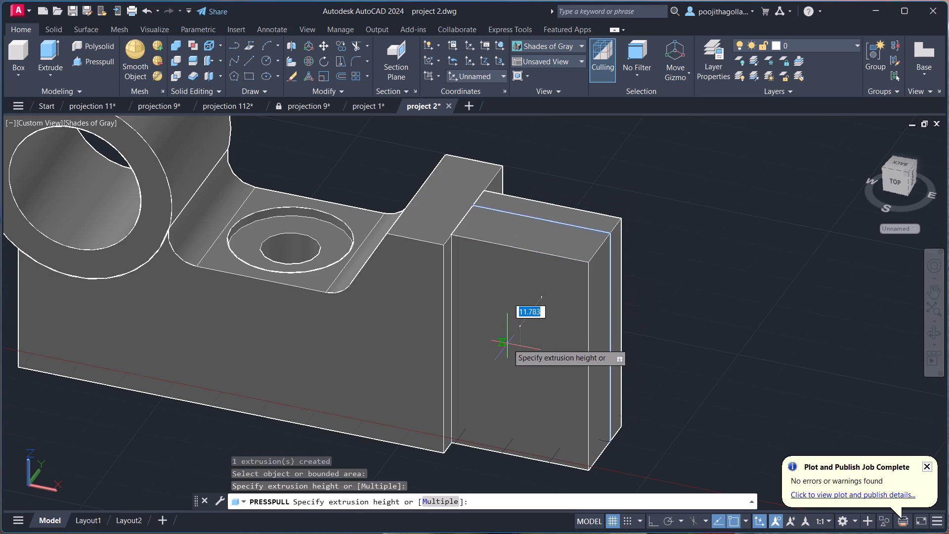
key("6")
key("Return")
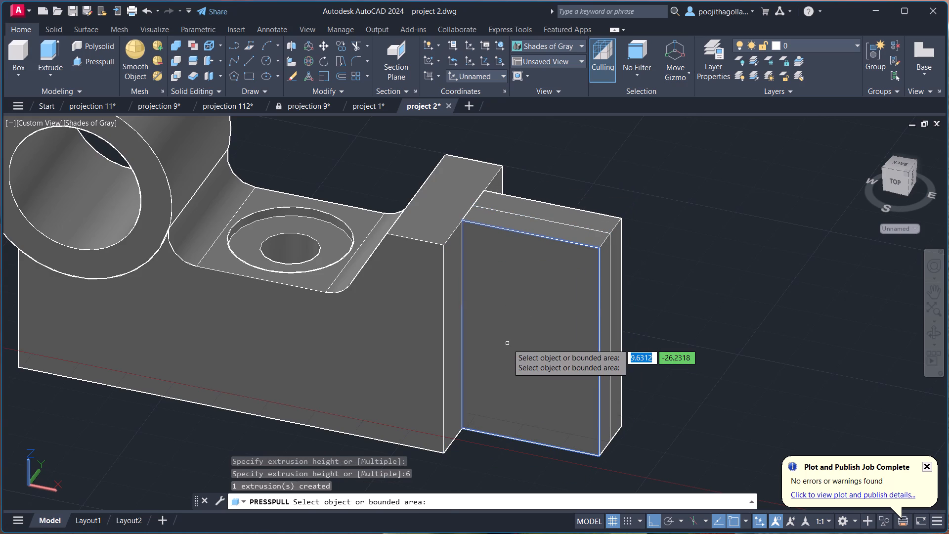
key("Escape")
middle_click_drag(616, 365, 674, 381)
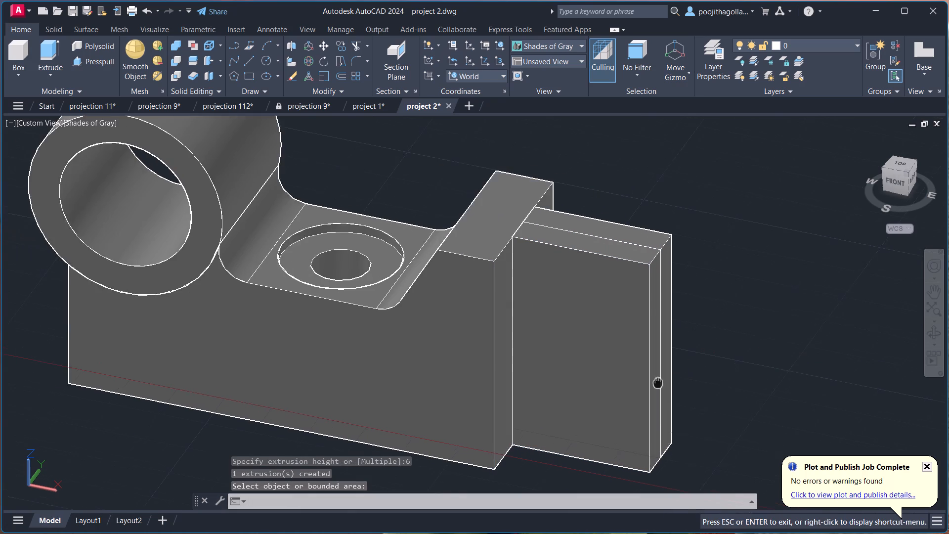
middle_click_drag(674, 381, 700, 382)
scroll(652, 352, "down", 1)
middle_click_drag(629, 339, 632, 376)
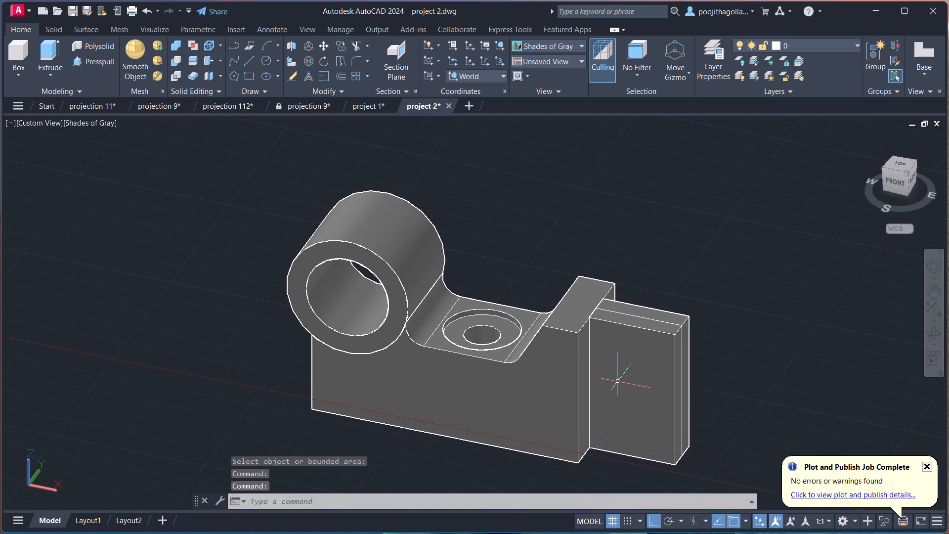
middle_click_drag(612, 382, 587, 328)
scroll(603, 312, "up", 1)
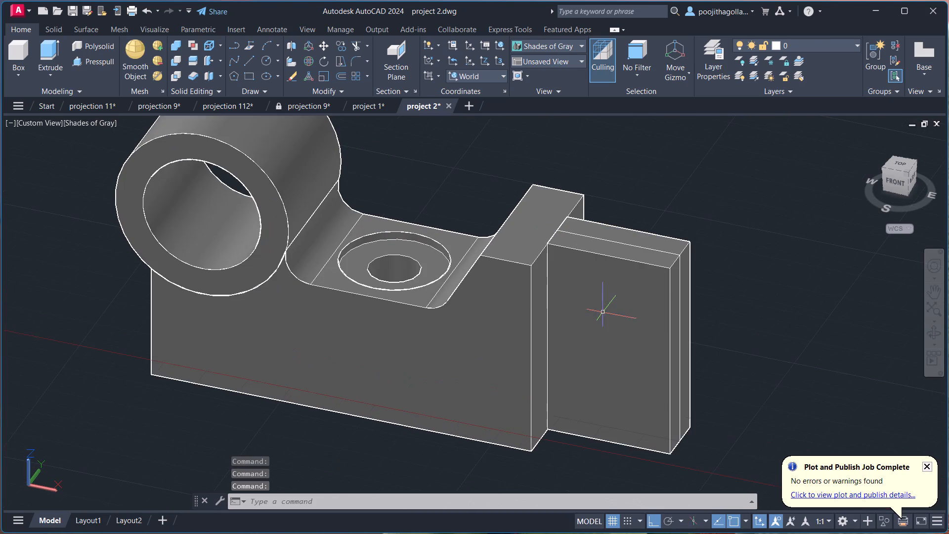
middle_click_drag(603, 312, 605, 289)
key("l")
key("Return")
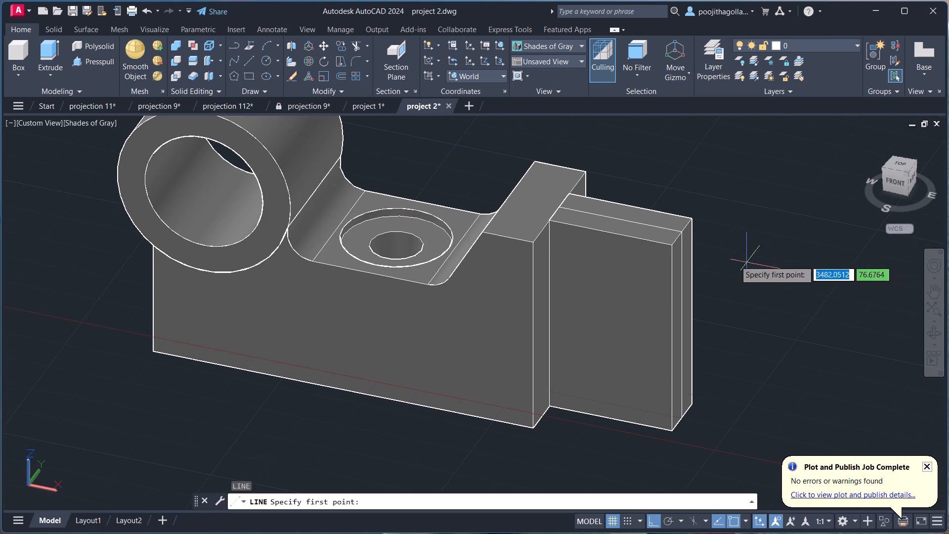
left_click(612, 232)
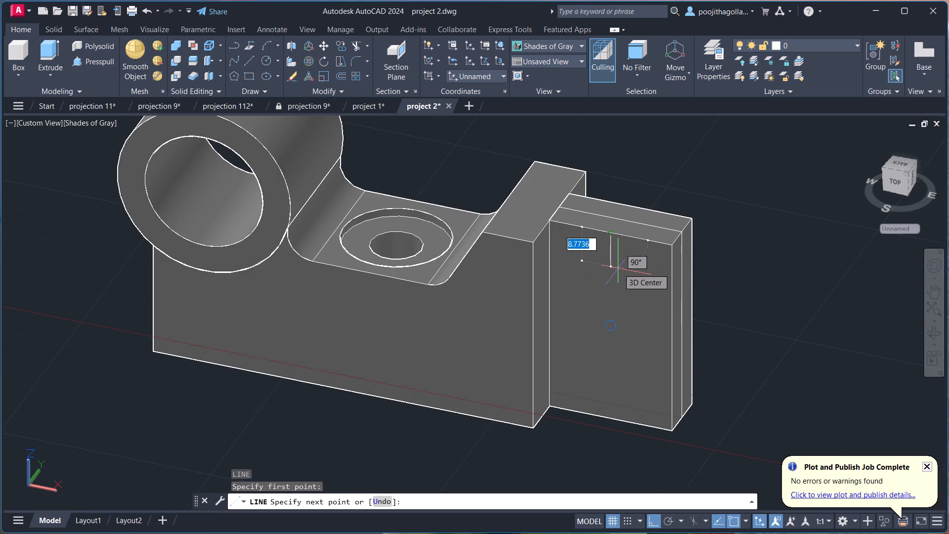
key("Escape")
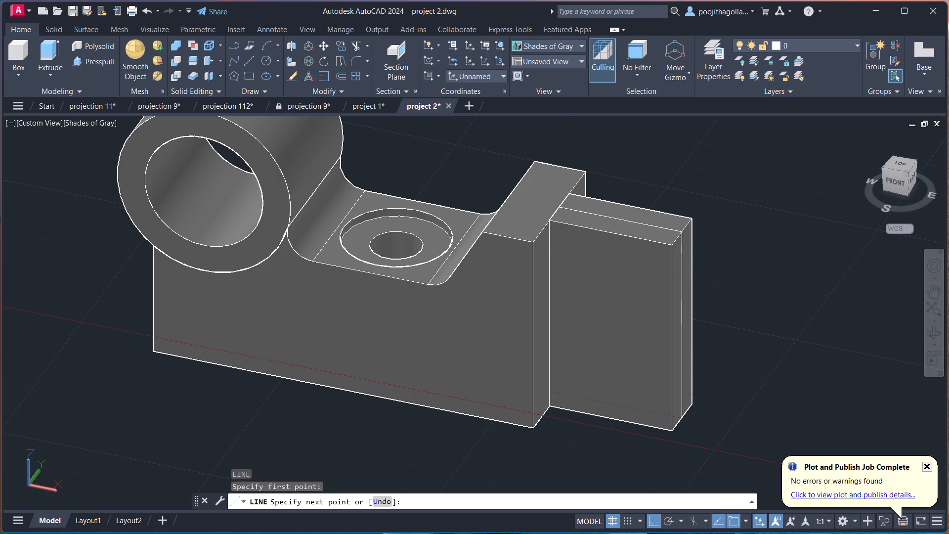
Start a line at the midpoint of the plate's outer vertical front edge, running inward across the front face.
key("l")
key("Return")
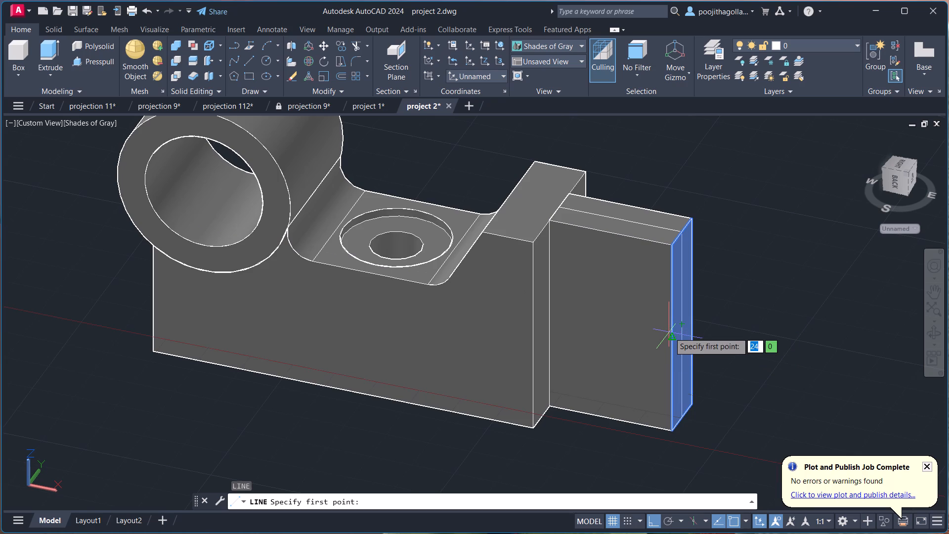
left_click(672, 336)
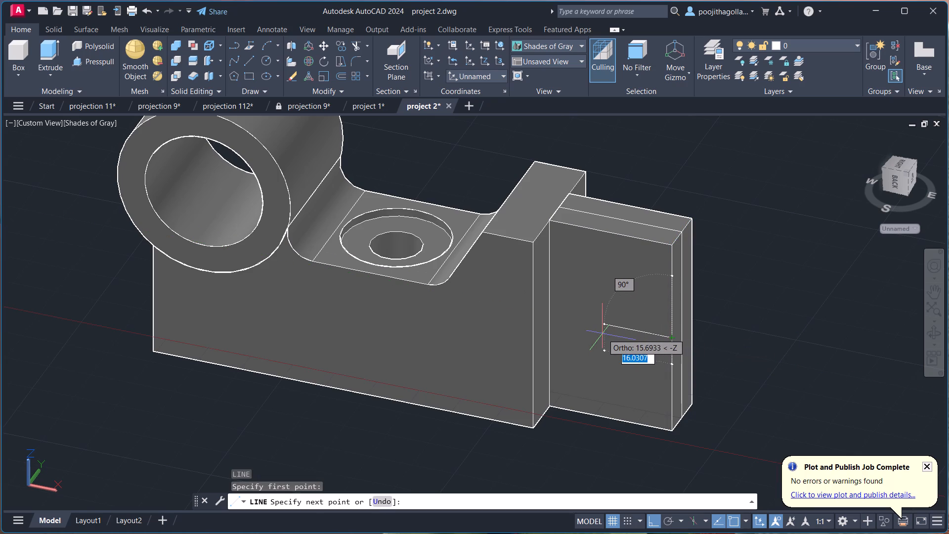
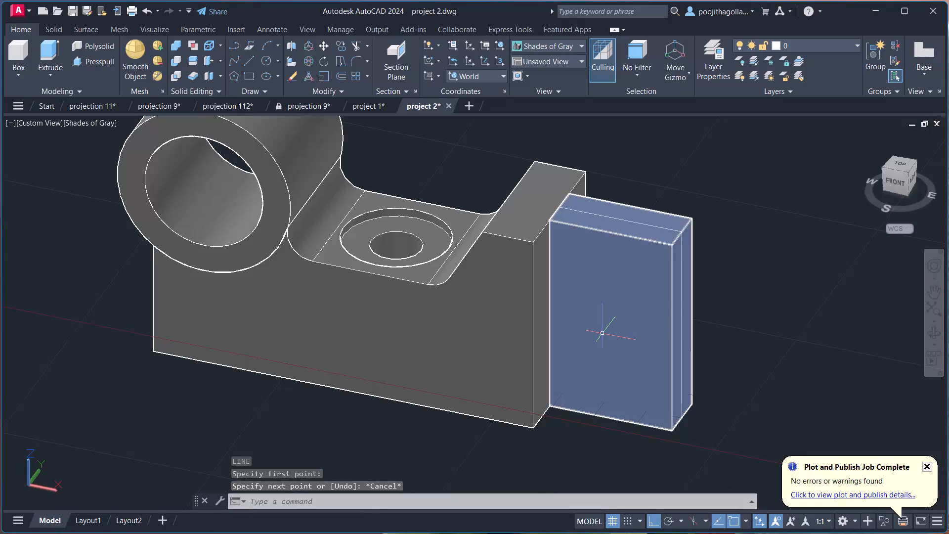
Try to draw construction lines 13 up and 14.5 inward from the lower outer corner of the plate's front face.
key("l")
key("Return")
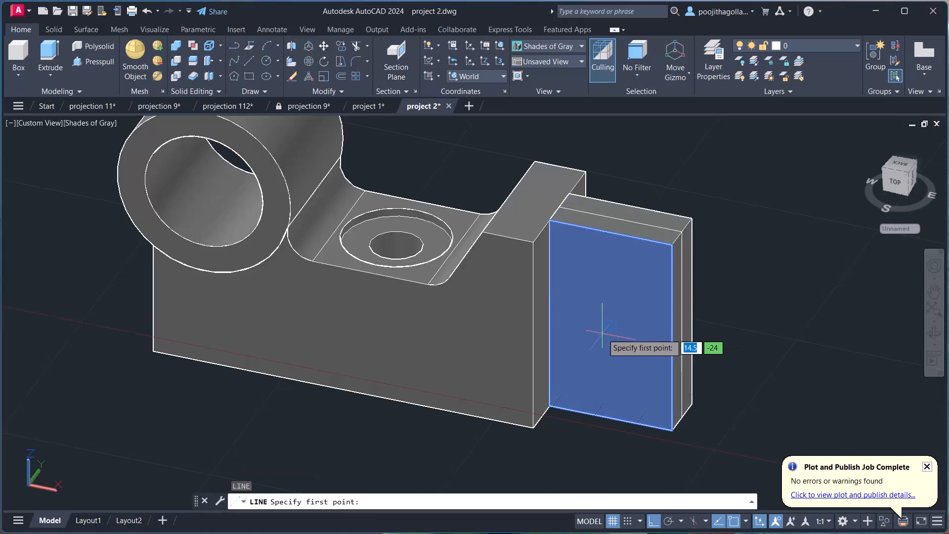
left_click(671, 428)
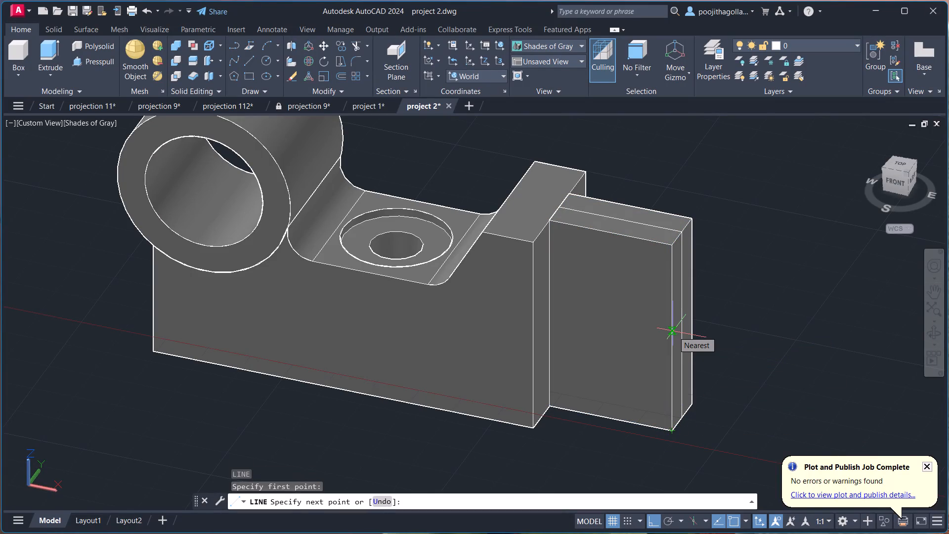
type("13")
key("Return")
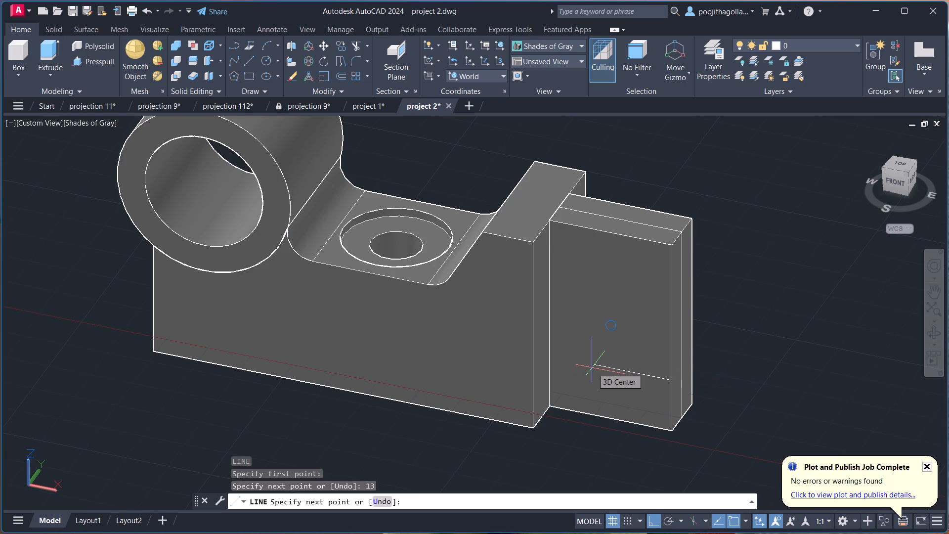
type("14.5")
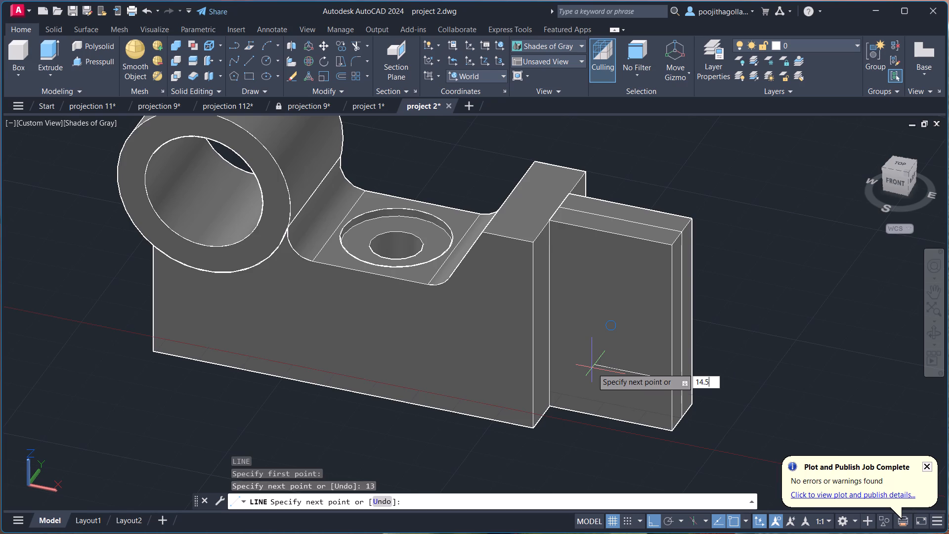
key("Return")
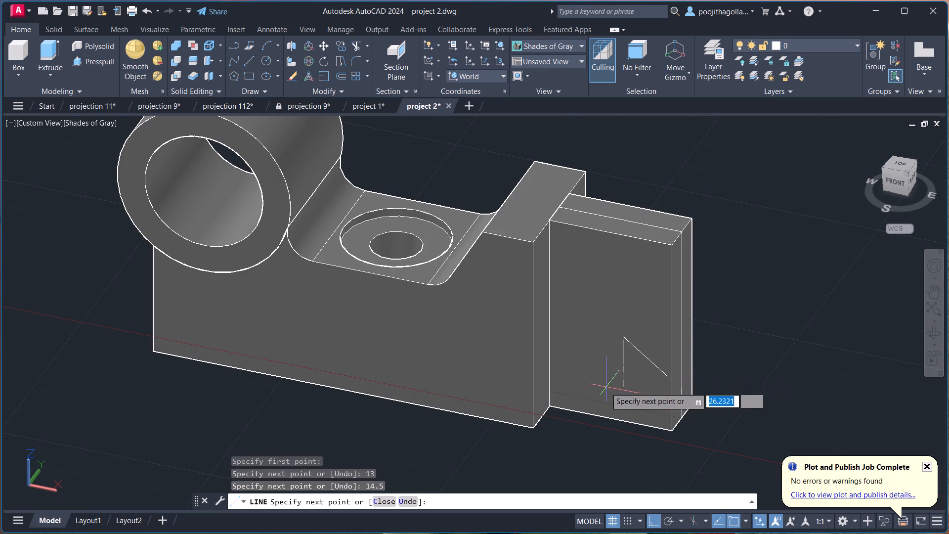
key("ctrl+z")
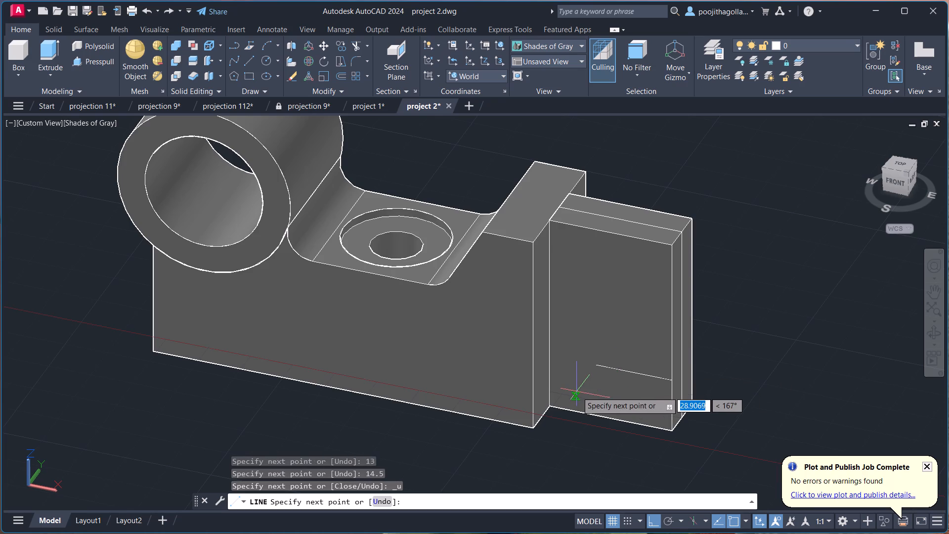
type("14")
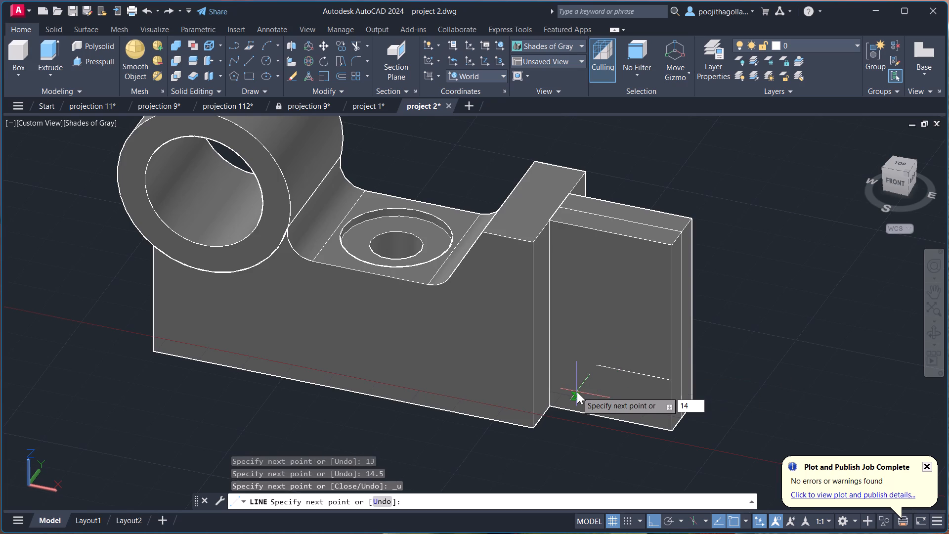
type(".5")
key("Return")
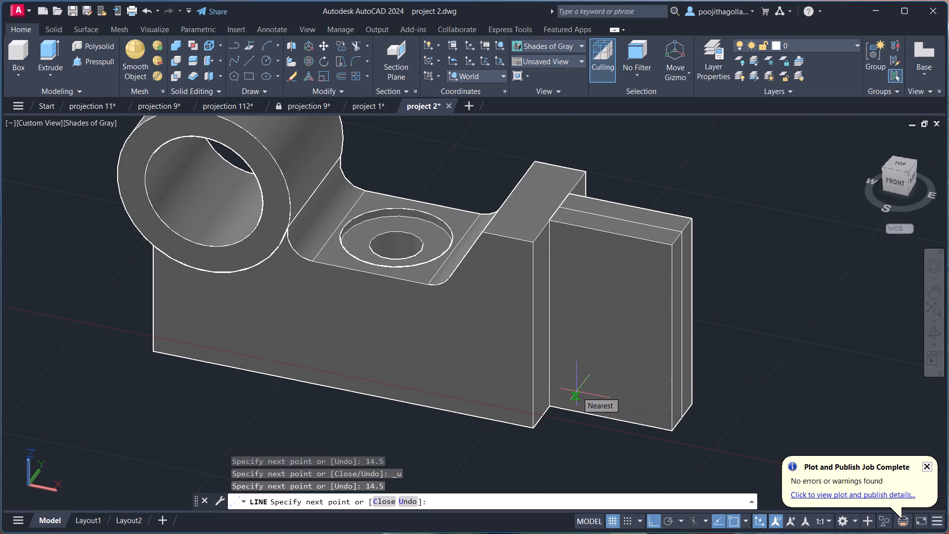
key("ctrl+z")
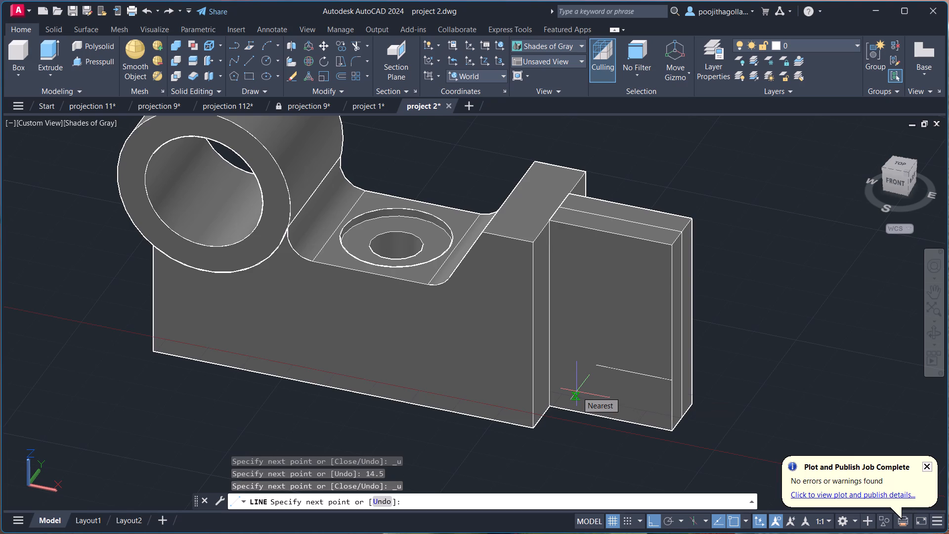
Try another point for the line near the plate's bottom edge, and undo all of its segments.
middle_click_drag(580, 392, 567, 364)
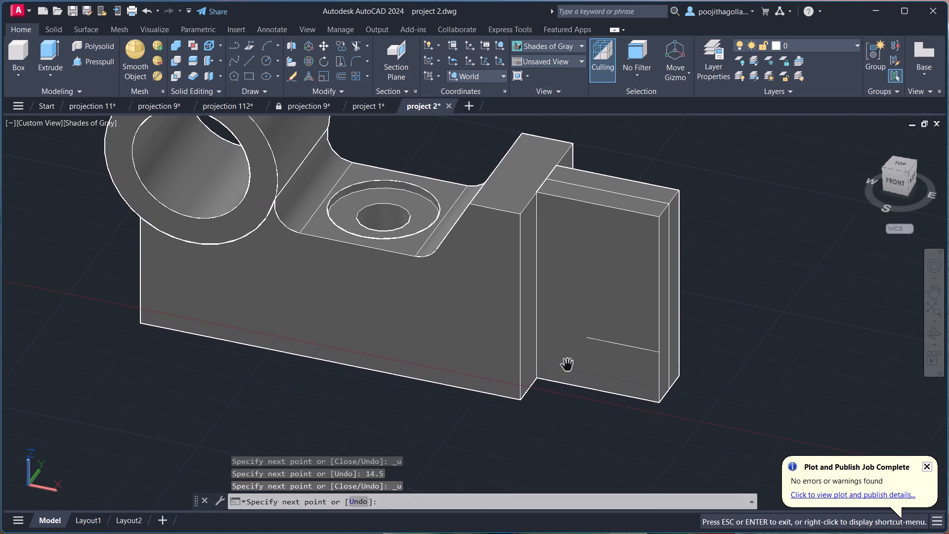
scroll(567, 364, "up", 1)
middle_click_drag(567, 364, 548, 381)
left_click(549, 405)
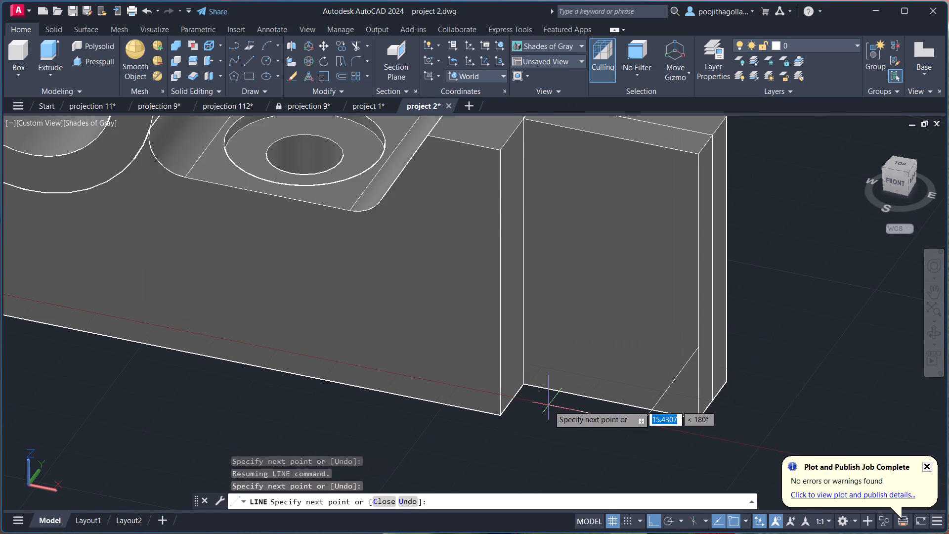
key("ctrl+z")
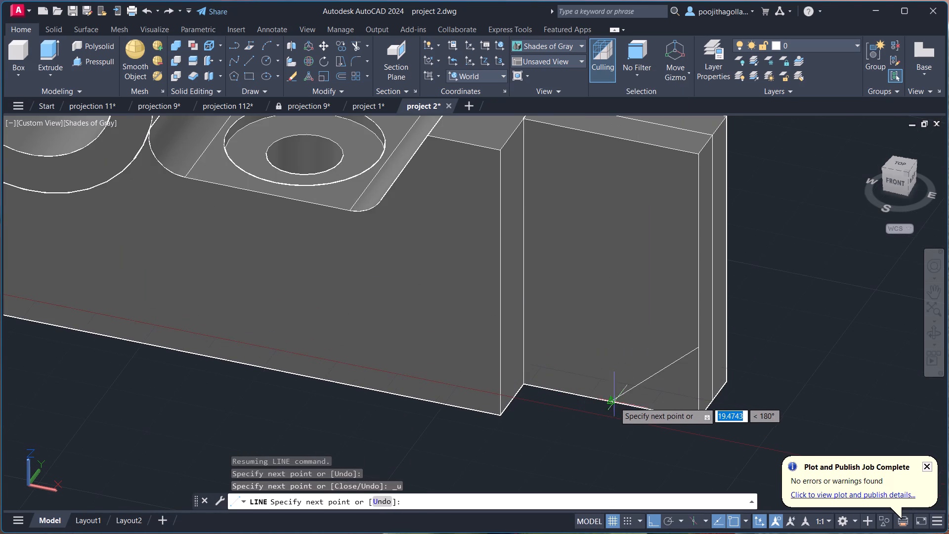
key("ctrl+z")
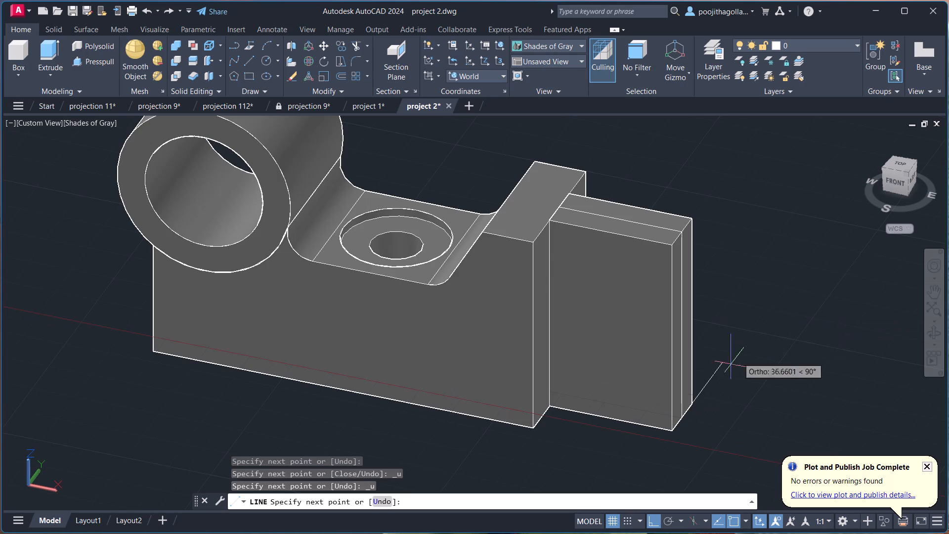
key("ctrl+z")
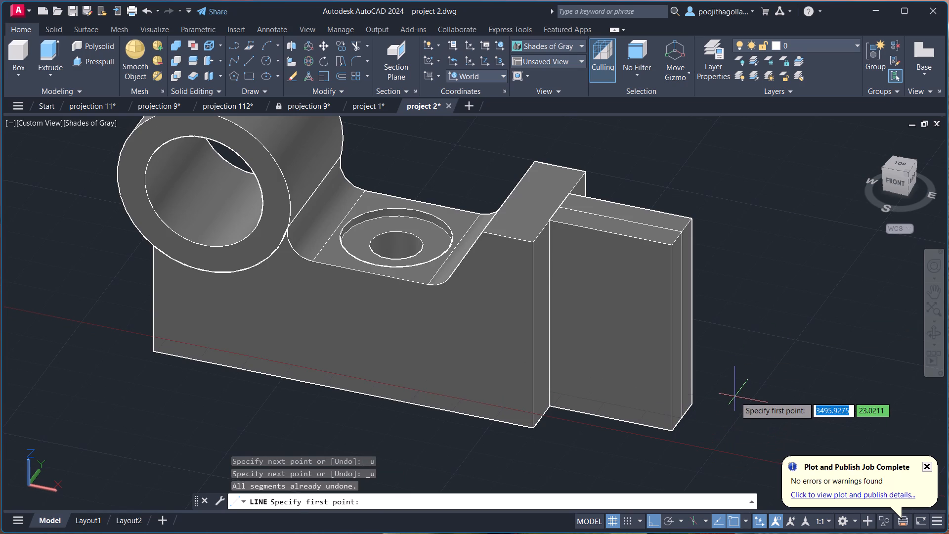
Set the UCS on the plate's front face, with the origin at its centre, X across the face and Y upward.
type("ucs")
key("Return")
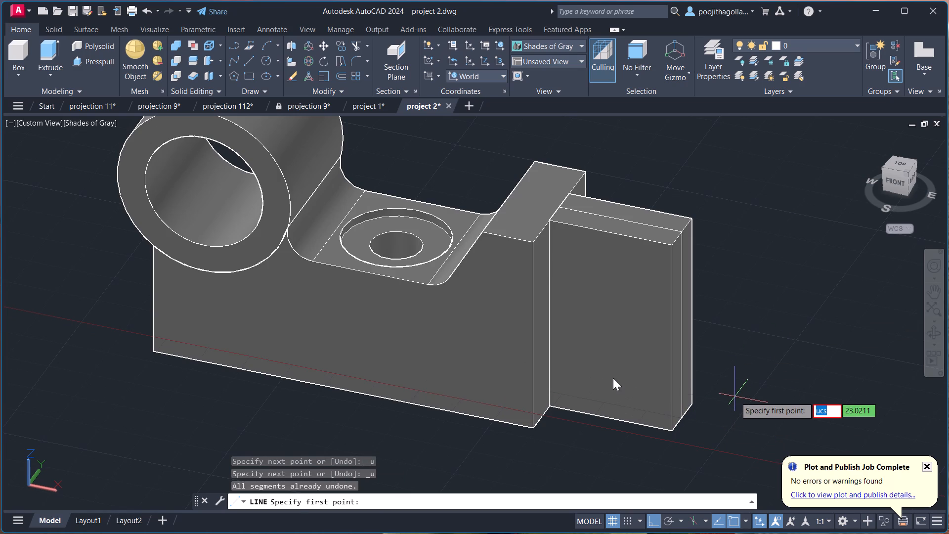
key("Escape")
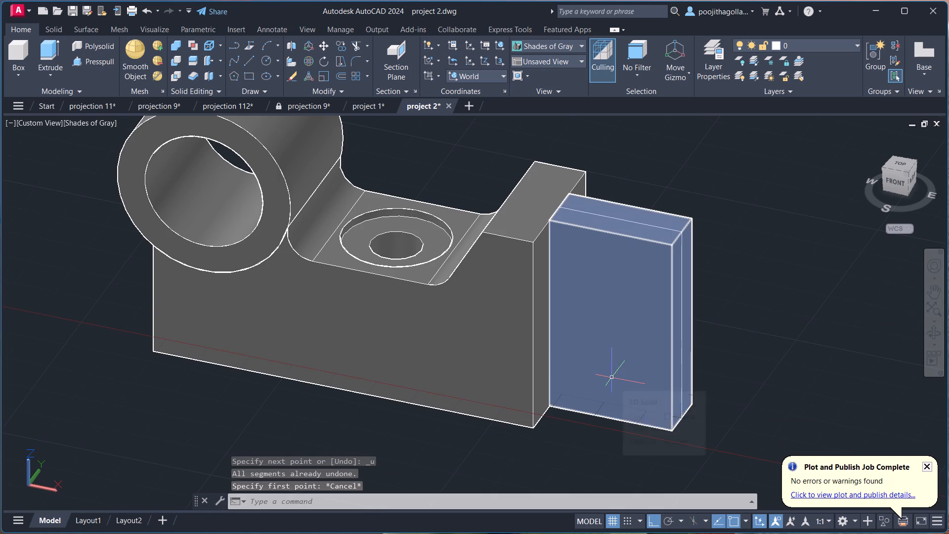
type("ucs")
key("Return")
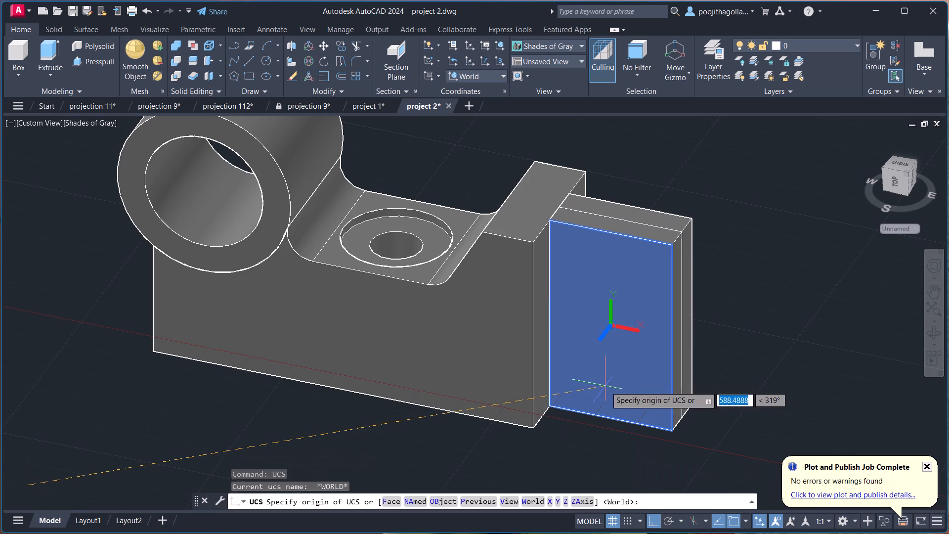
left_click(605, 386)
left_click(770, 382)
left_click(639, 182)
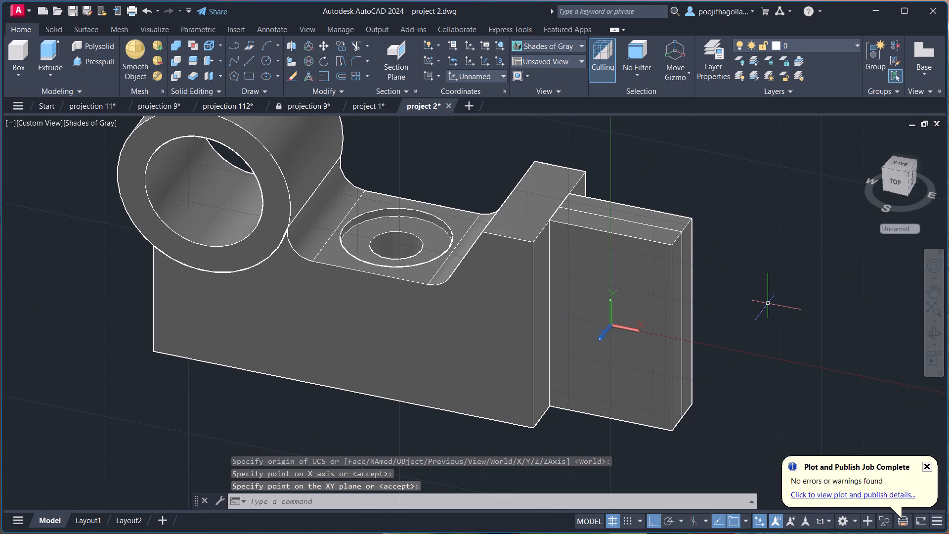
Draw lines from the plate's lower outer front corner, 13 up the edge and 14.5 inward across the front face.
key("l")
key("Return")
left_click(672, 428)
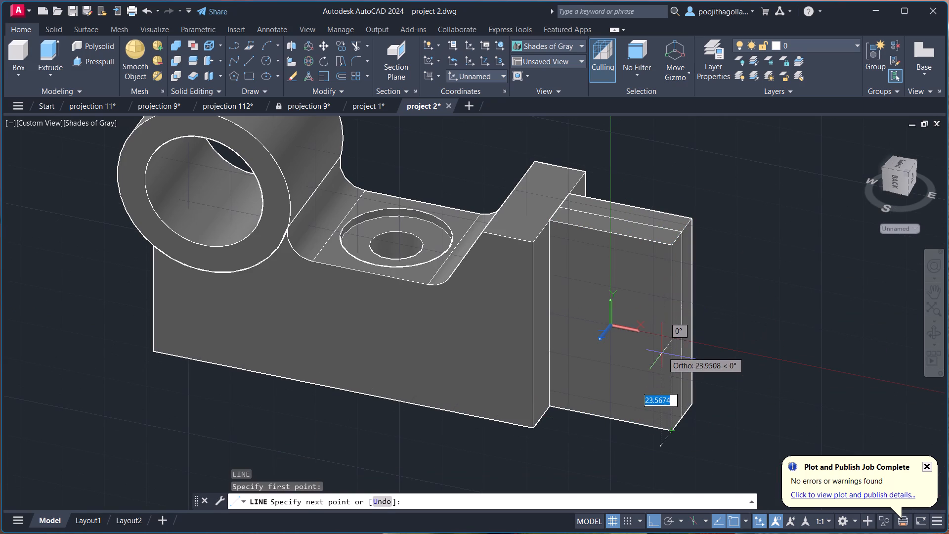
type("13")
key("Return")
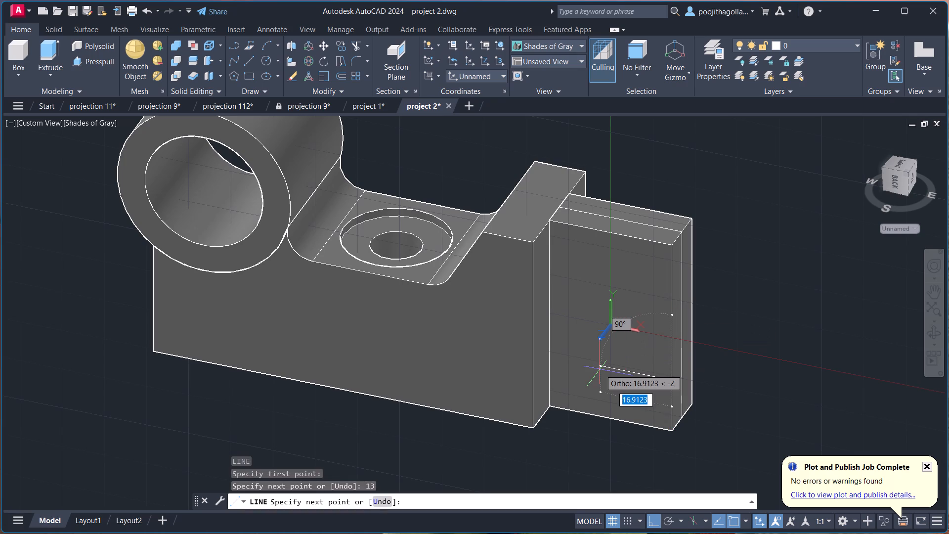
type("14.5")
key("Return")
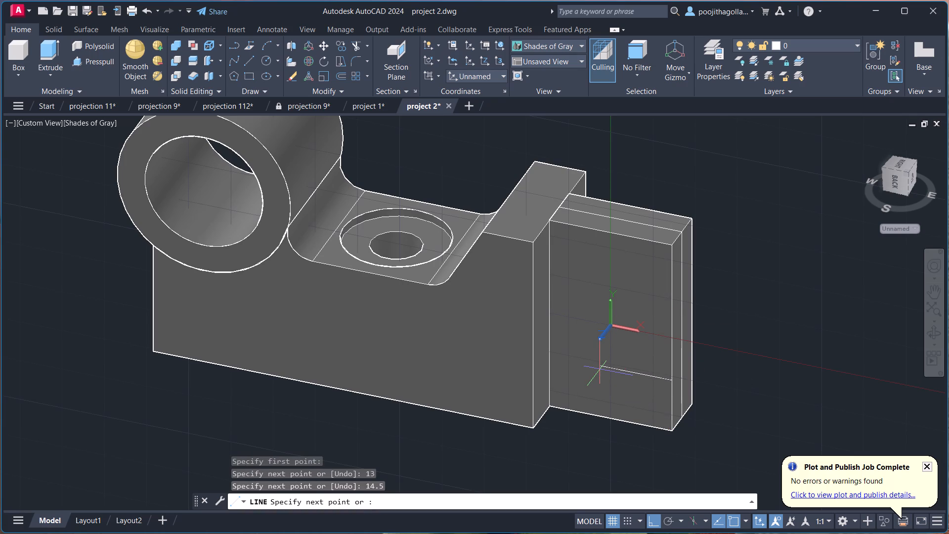
key("Escape")
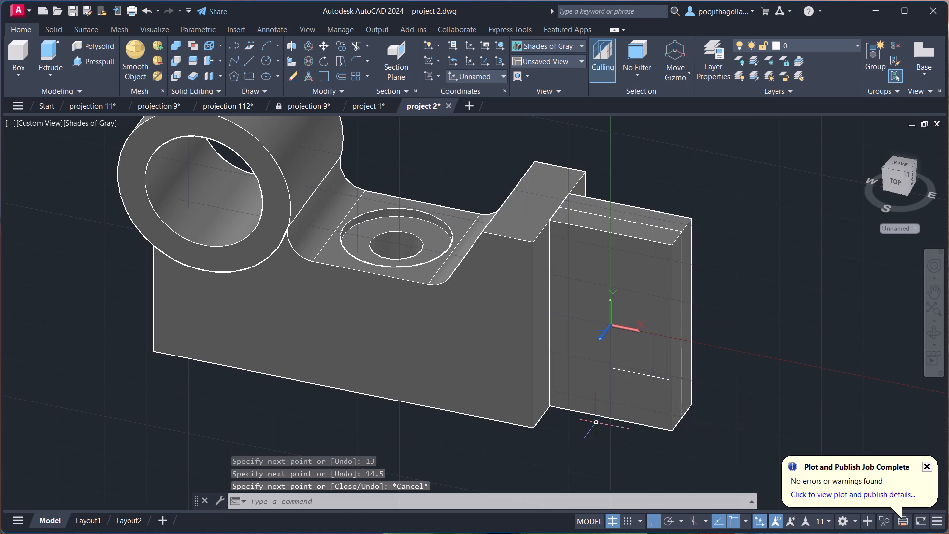
Draw a circle of radius 3 centred on the inner end of the 14.5 line.
key("c")
key("Return")
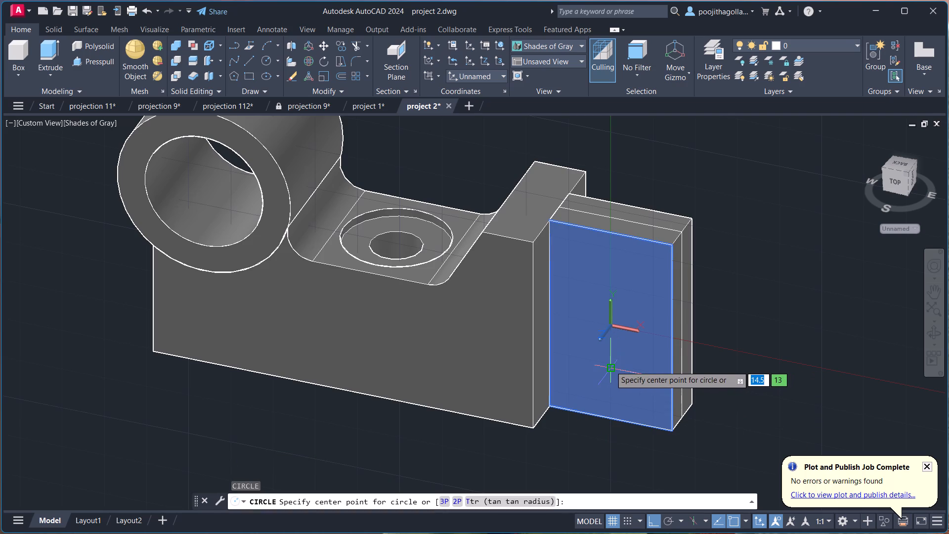
left_click(609, 366)
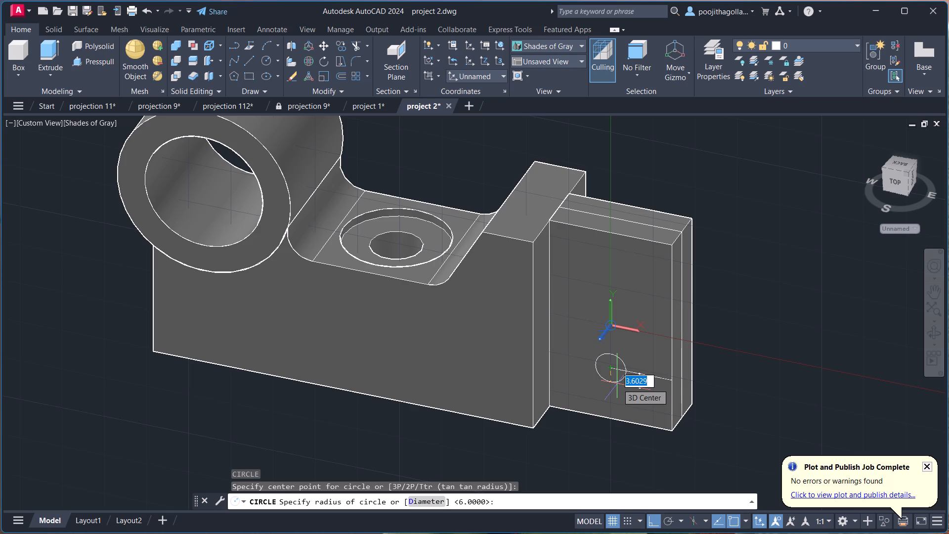
key("3")
key("Return")
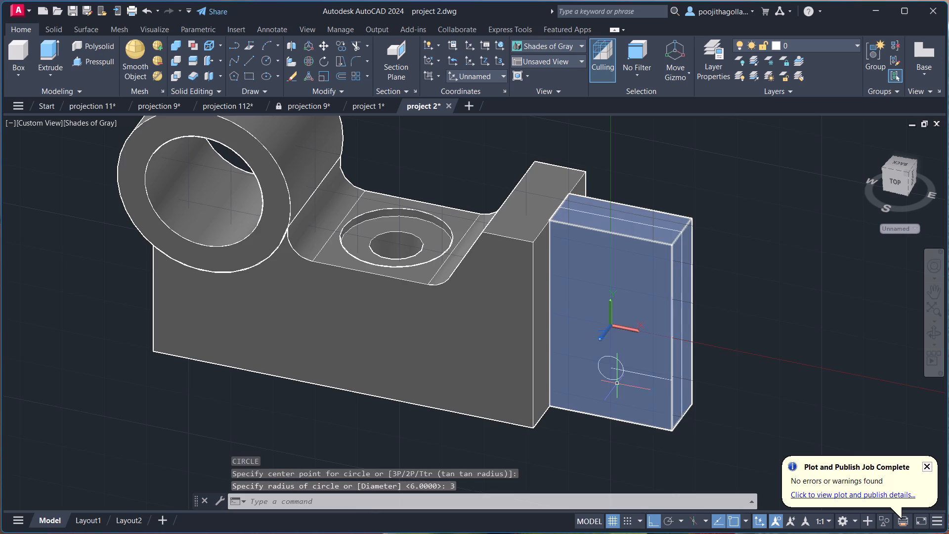
Draw a vertical line 22 long upward from the circle's centre on the plate's front face.
scroll(709, 333, "up", 2)
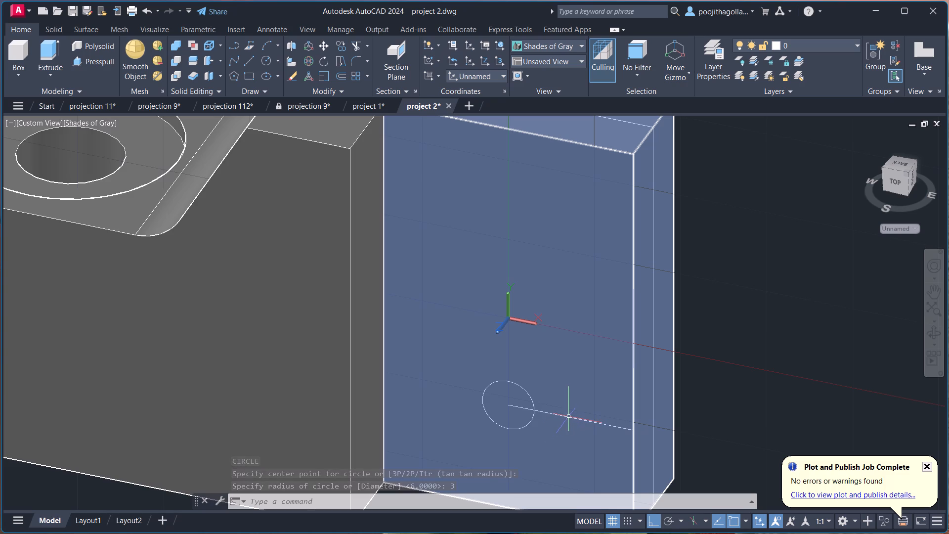
middle_click_drag(539, 366, 547, 352)
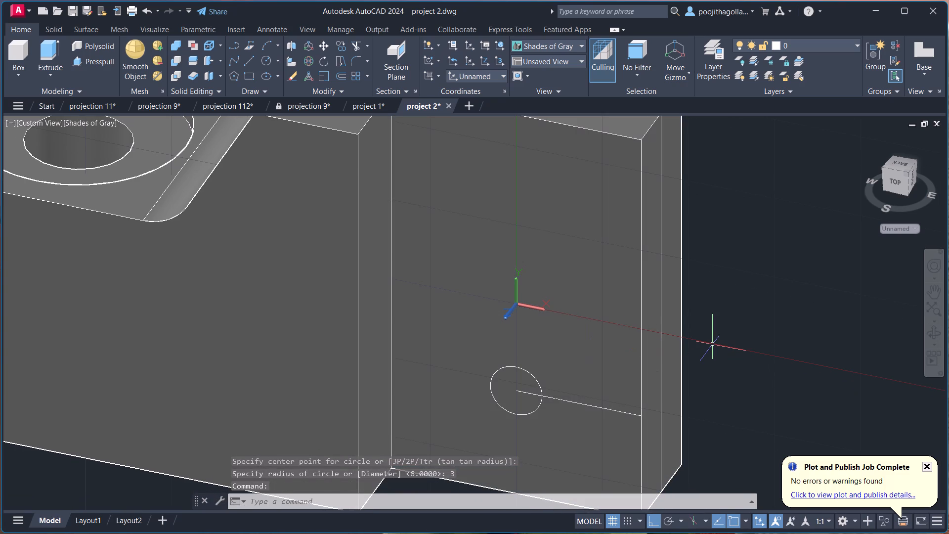
key("l")
key("Return")
left_click(519, 394)
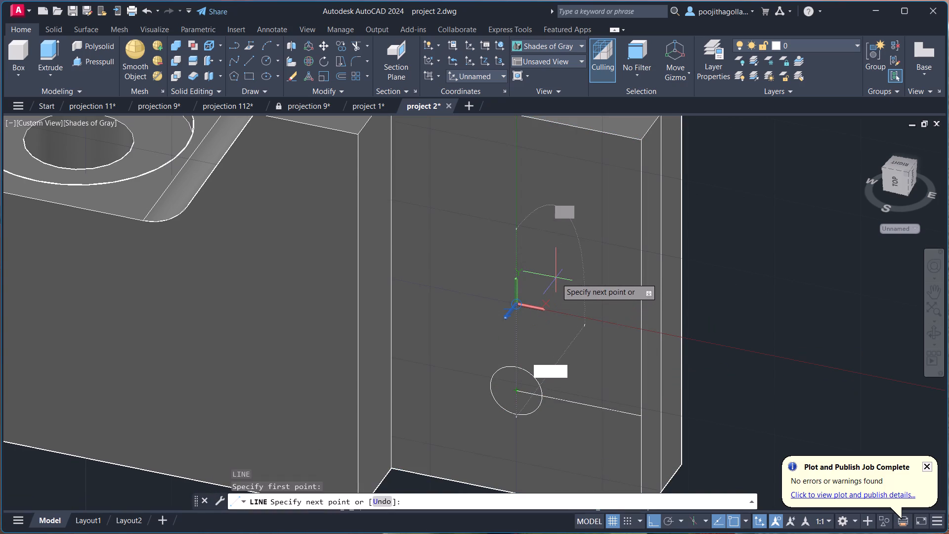
type("22")
key("Return")
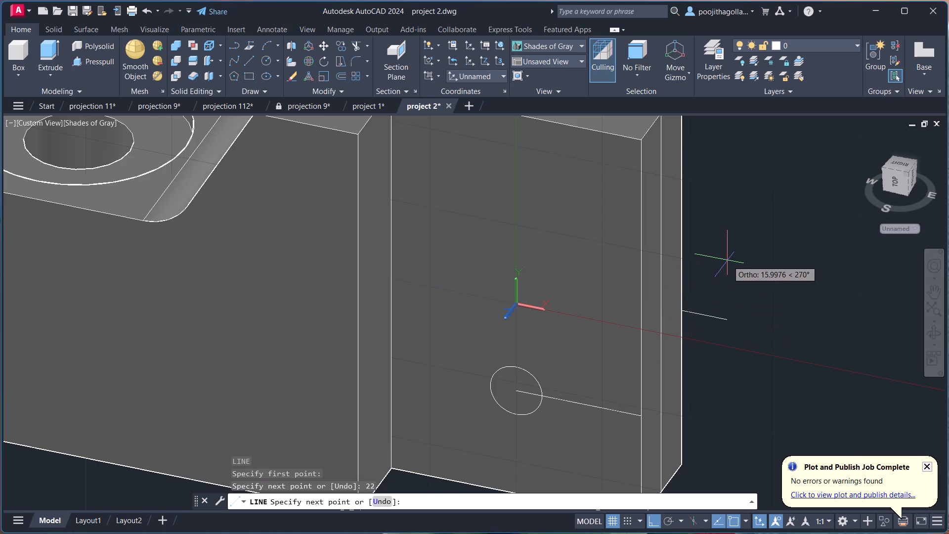
scroll(728, 261, "down", 1)
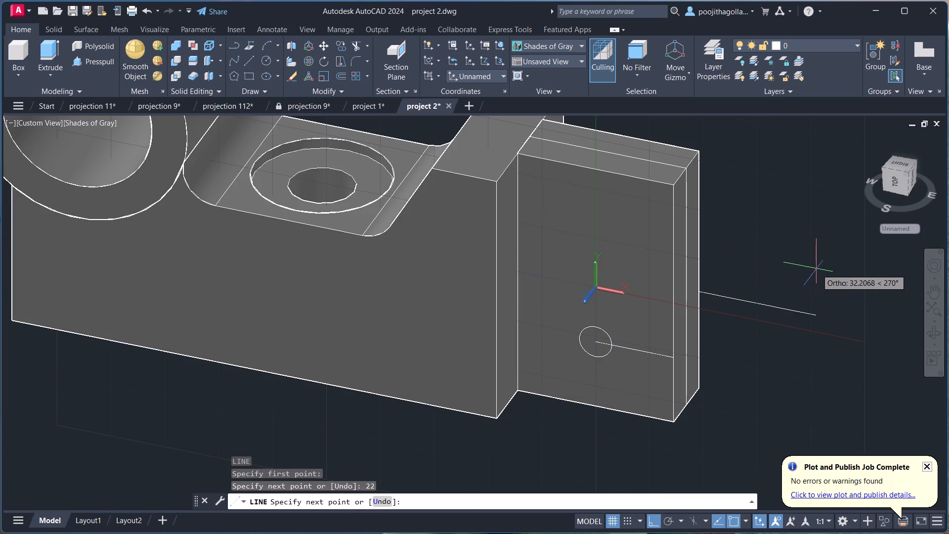
key("ctrl+z")
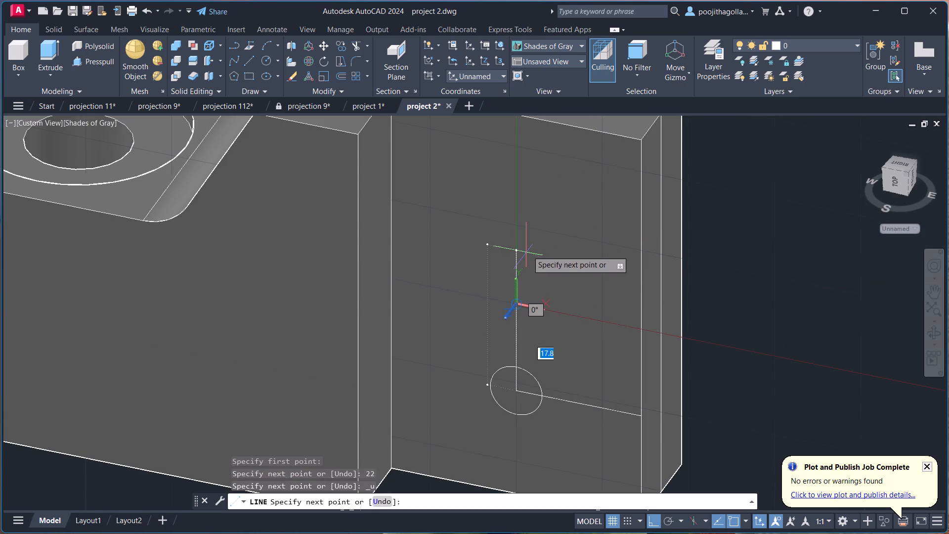
type("22")
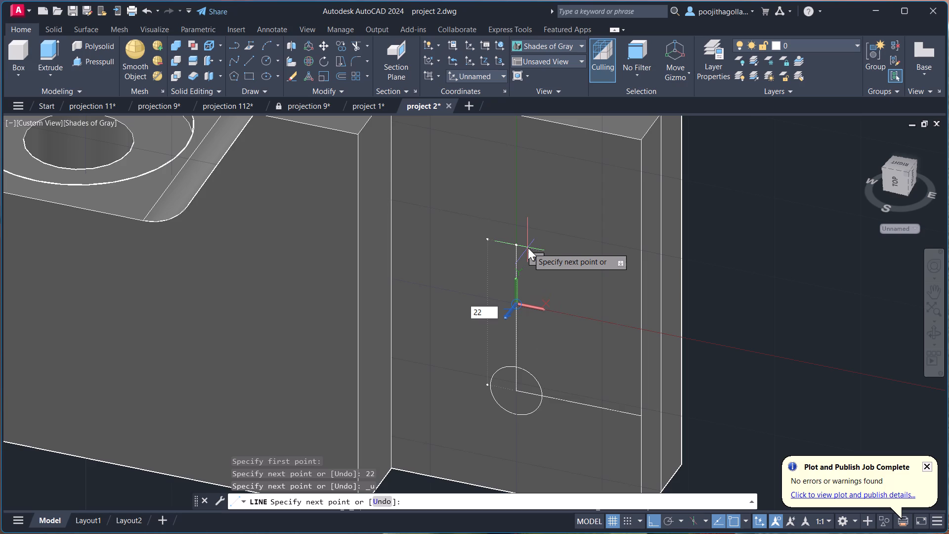
key("Return")
key("Escape")
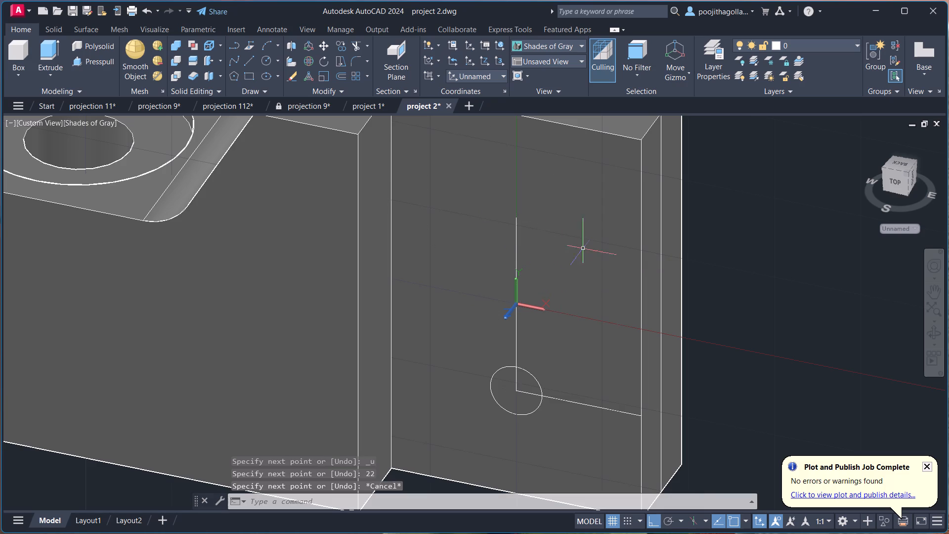
Draw a circle of radius 3 centred on the upper end of the 22-long vertical line on the plate's front face.
key("c")
key("Return")
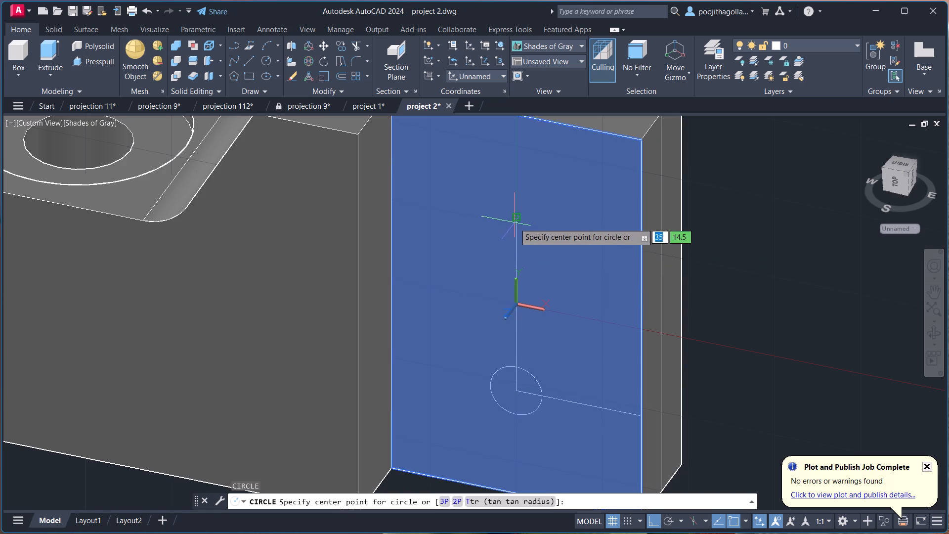
left_click(516, 222)
key("3")
key("Return")
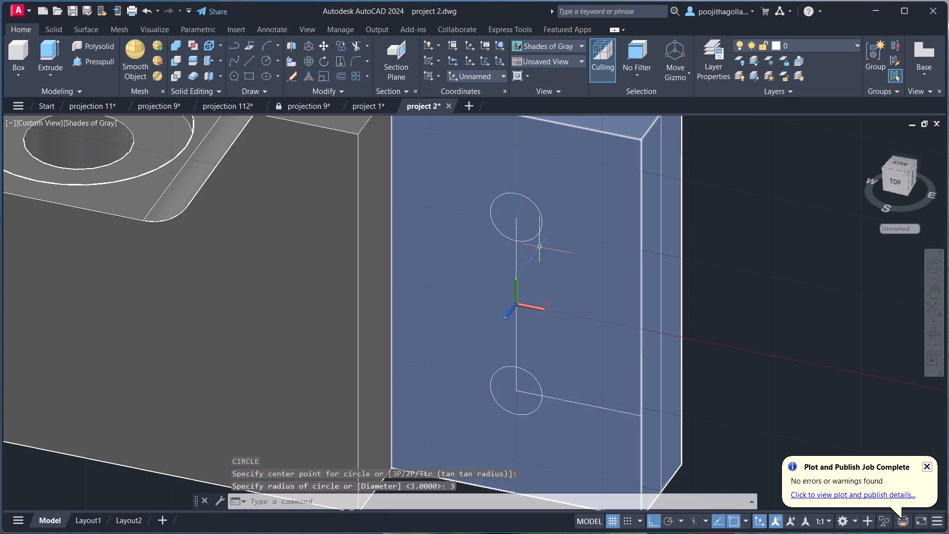
key("Escape")
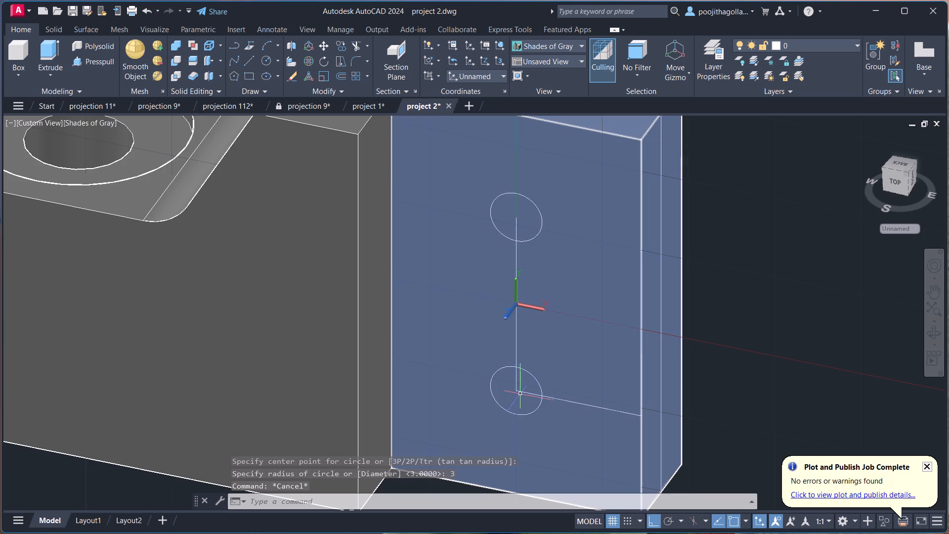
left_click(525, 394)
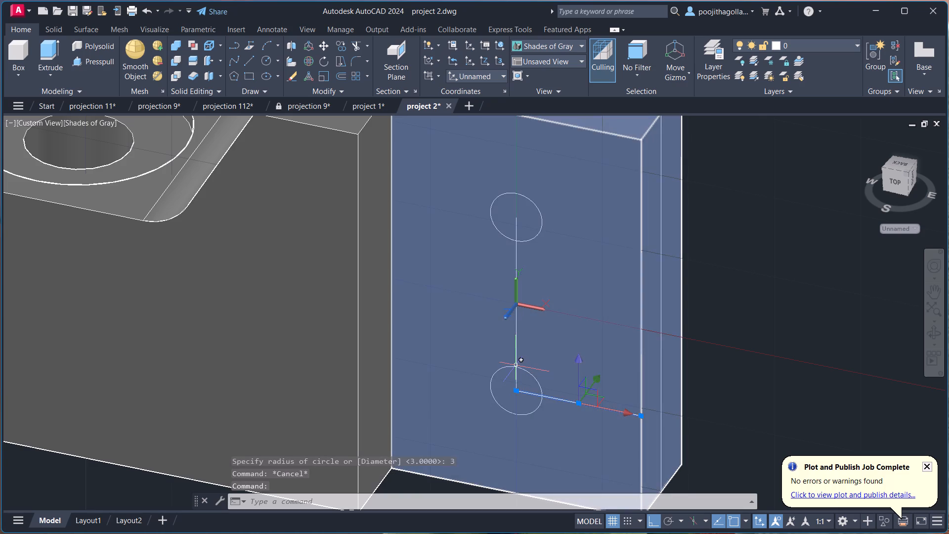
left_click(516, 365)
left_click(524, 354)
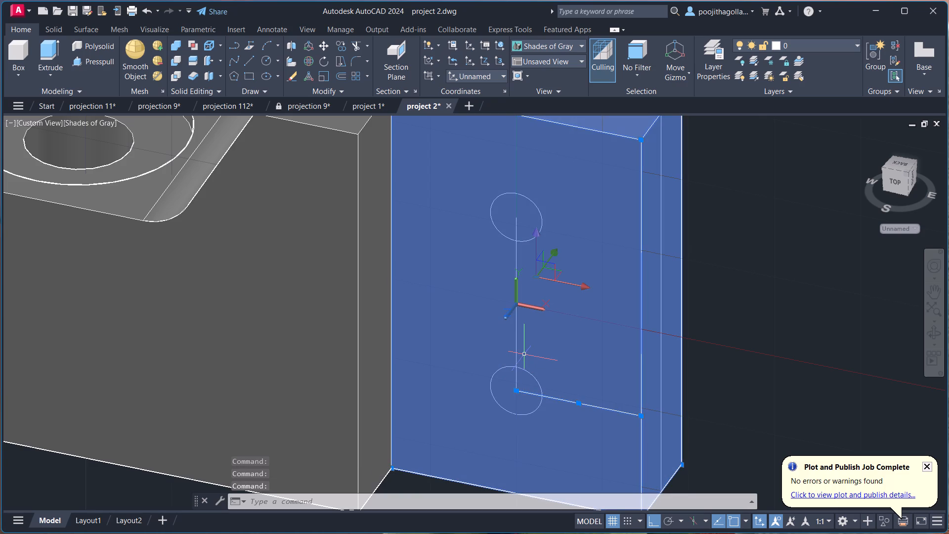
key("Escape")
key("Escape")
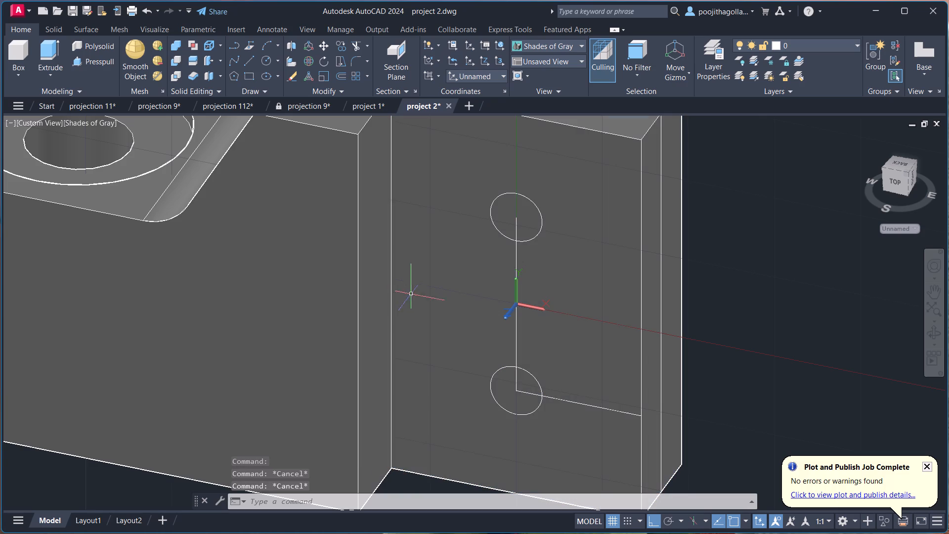
Switch to the 2D Wireframe visual style and erase the vertical 22 and horizontal 14.5 construction lines on the end plate.
left_click(79, 121)
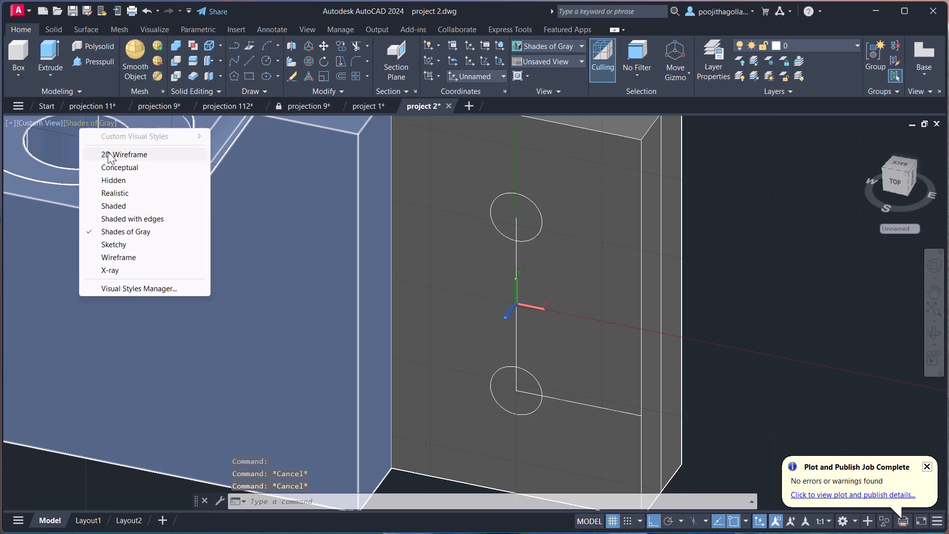
left_click(132, 156)
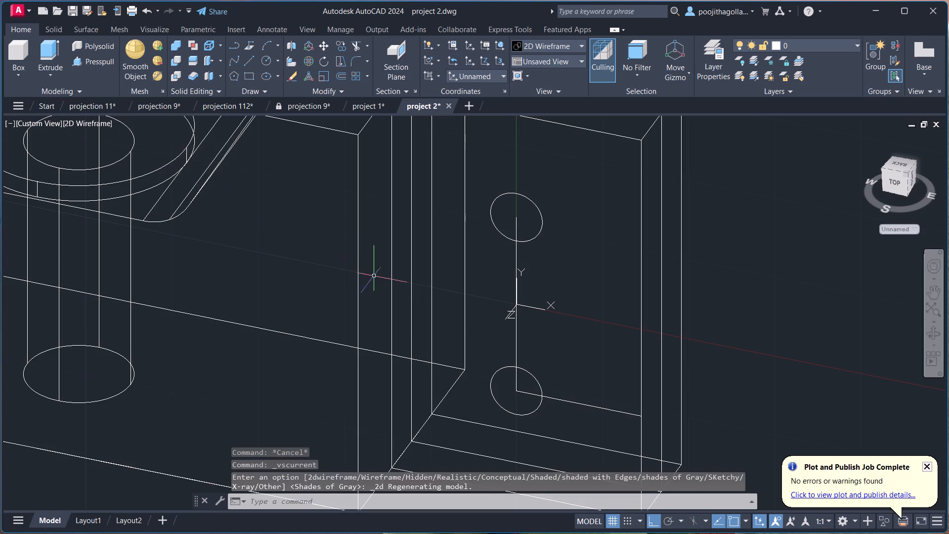
left_click(530, 330)
left_click(507, 335)
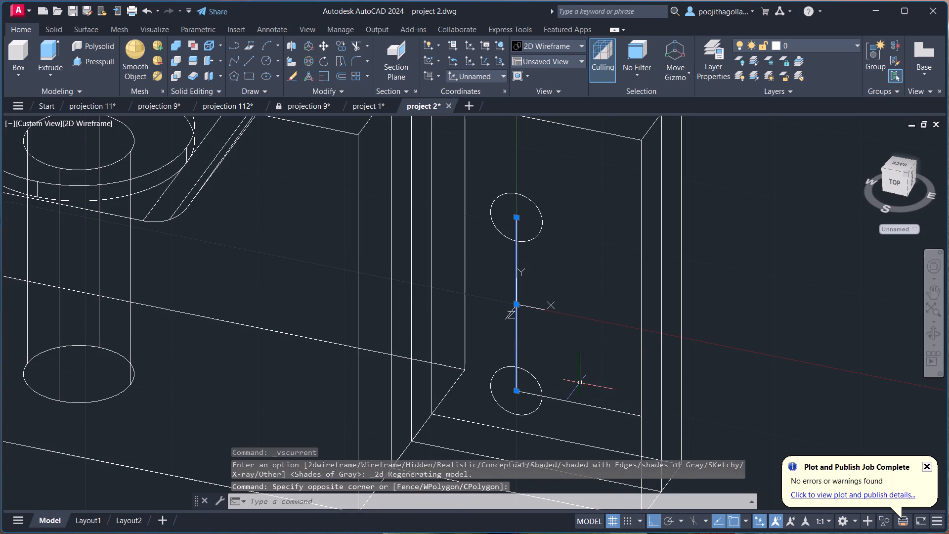
left_click(574, 389)
left_click(560, 412)
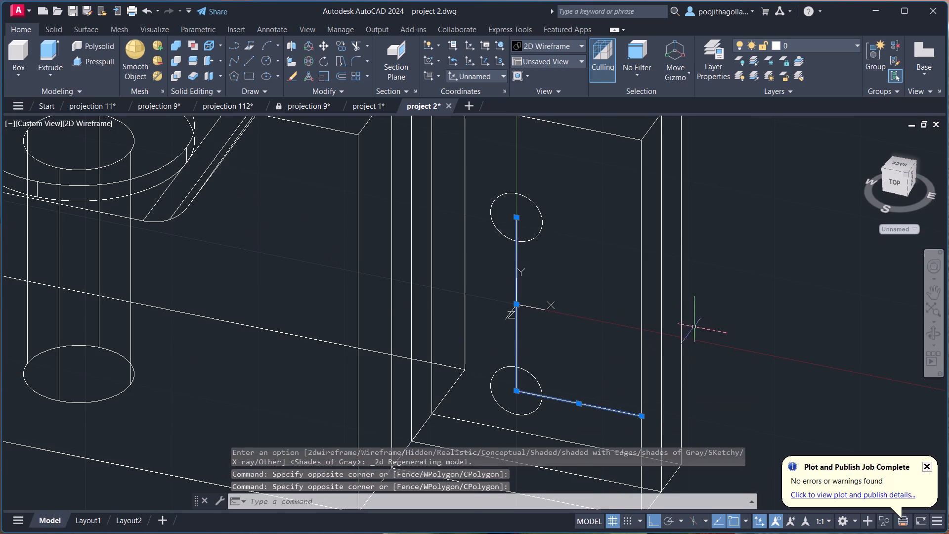
middle_click_drag(700, 314, 721, 272)
key("Delete")
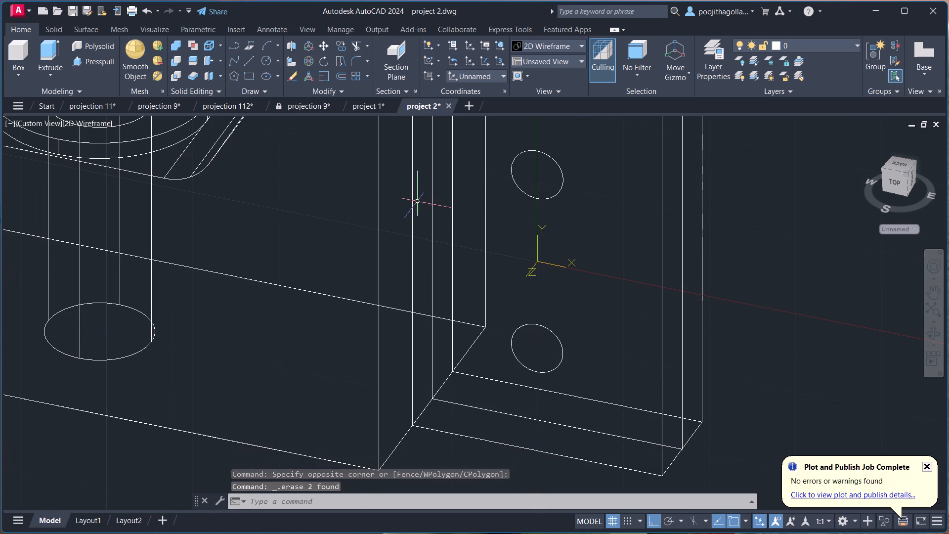
Set the visual style to Shades of Gray.
left_click(84, 128)
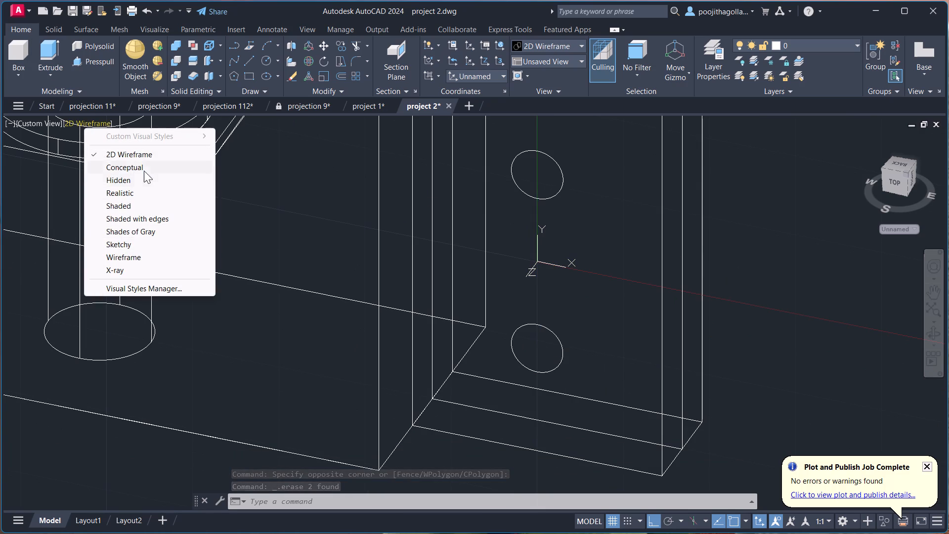
left_click(143, 231)
Presspull the upper and lower circles backward through the end plate, about 37 and 53 deep, to cut two through holes.
middle_click_drag(596, 252, 584, 287)
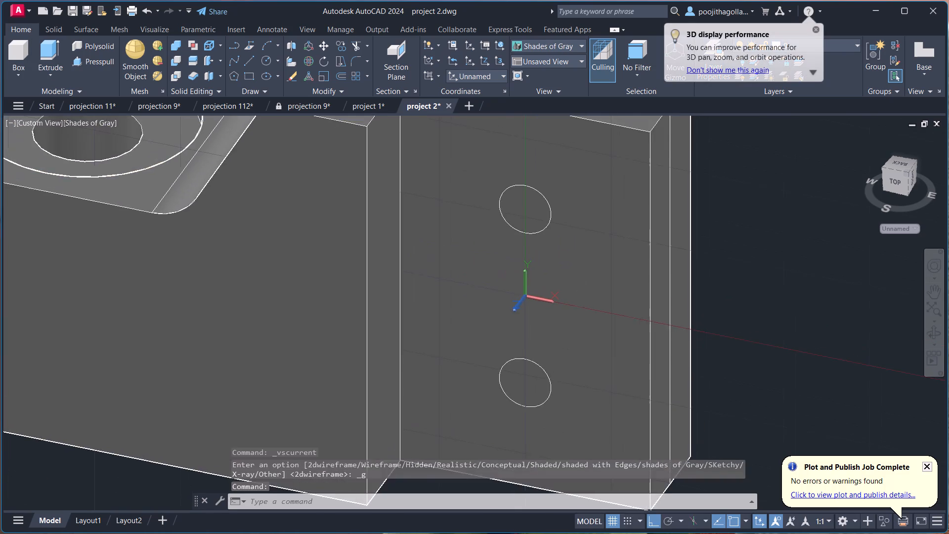
scroll(586, 285, "down", 1)
middle_click_drag(674, 277, 663, 260)
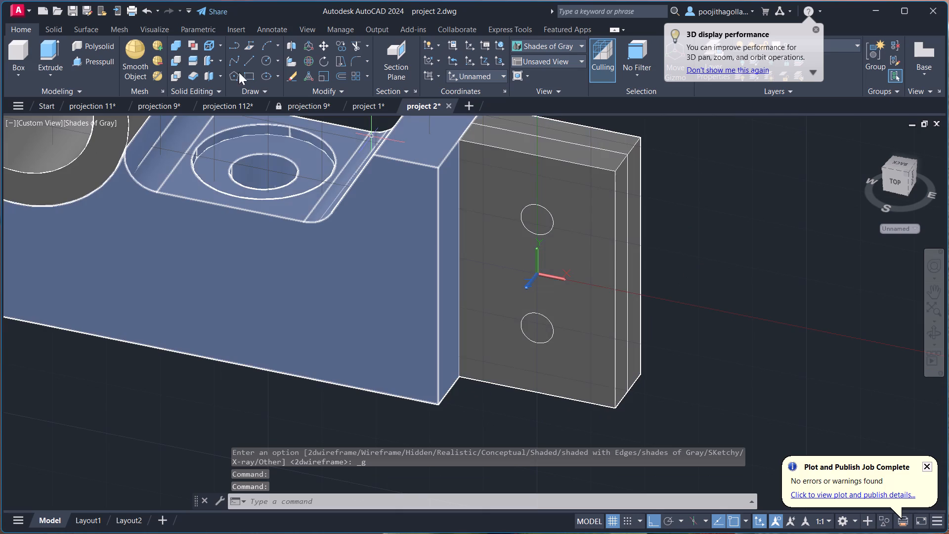
left_click(100, 60)
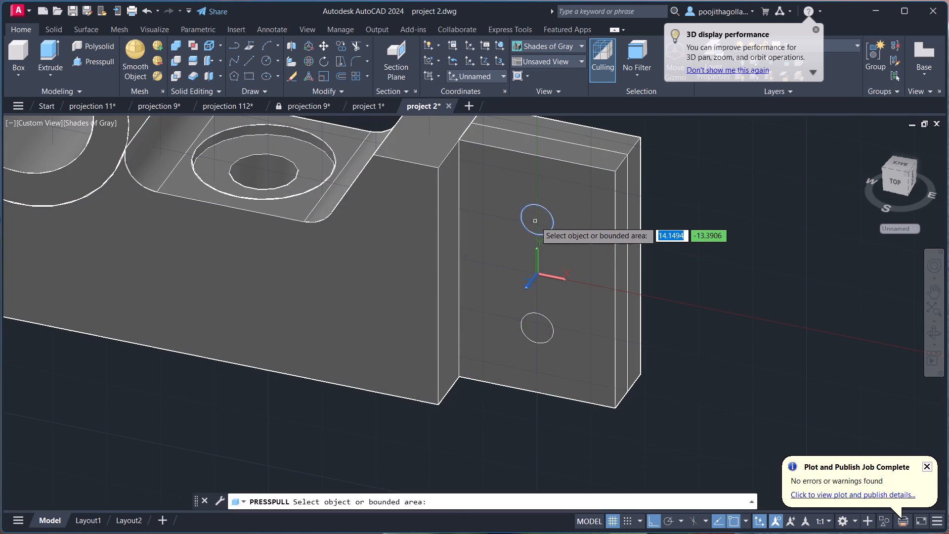
left_click(535, 222)
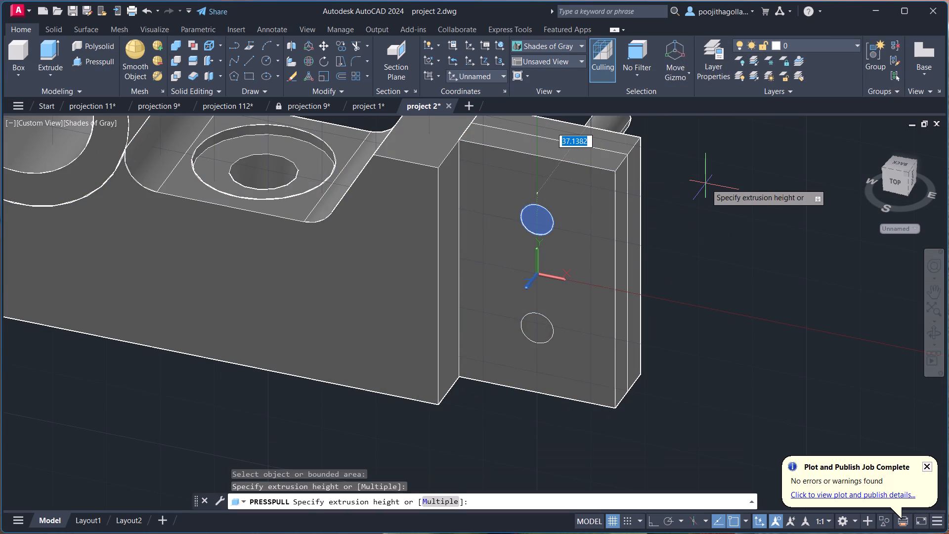
left_click(706, 183)
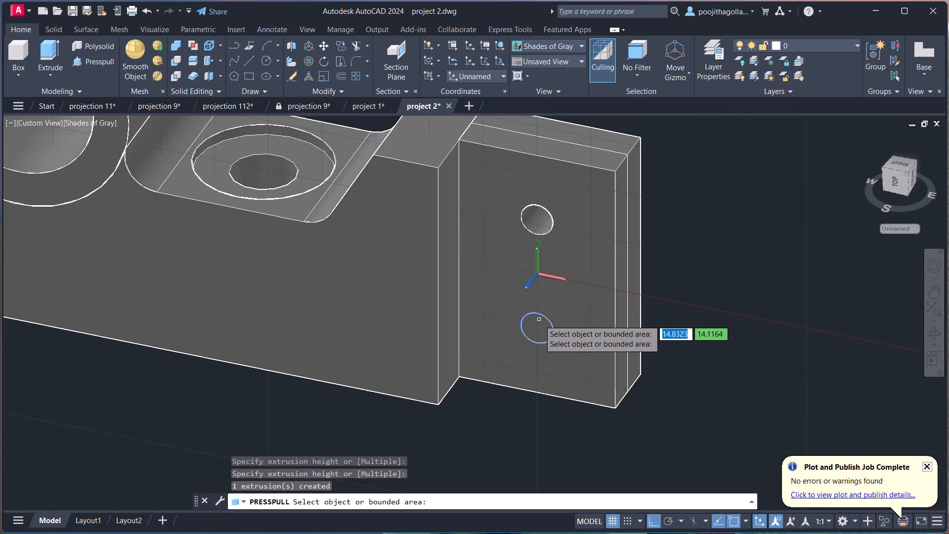
left_click(539, 320)
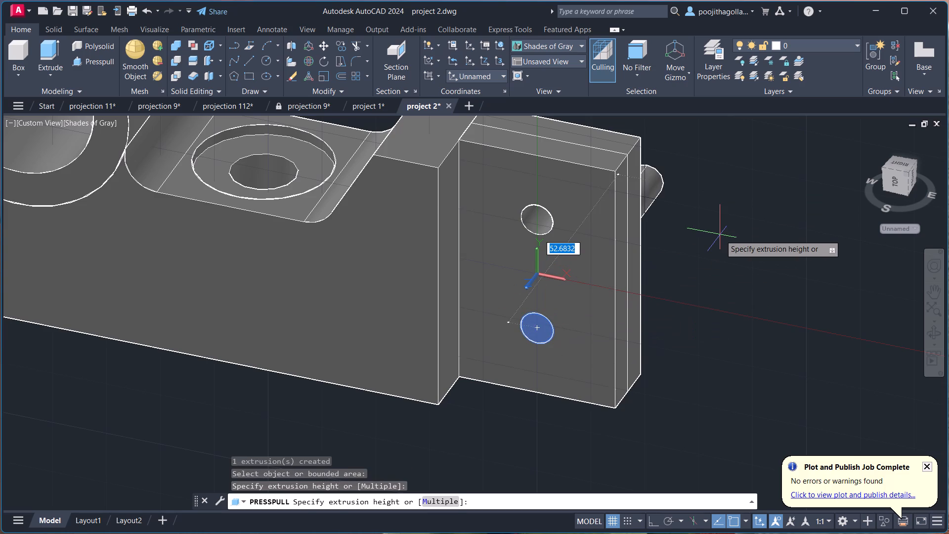
left_click(720, 235)
scroll(724, 234, "down", 1)
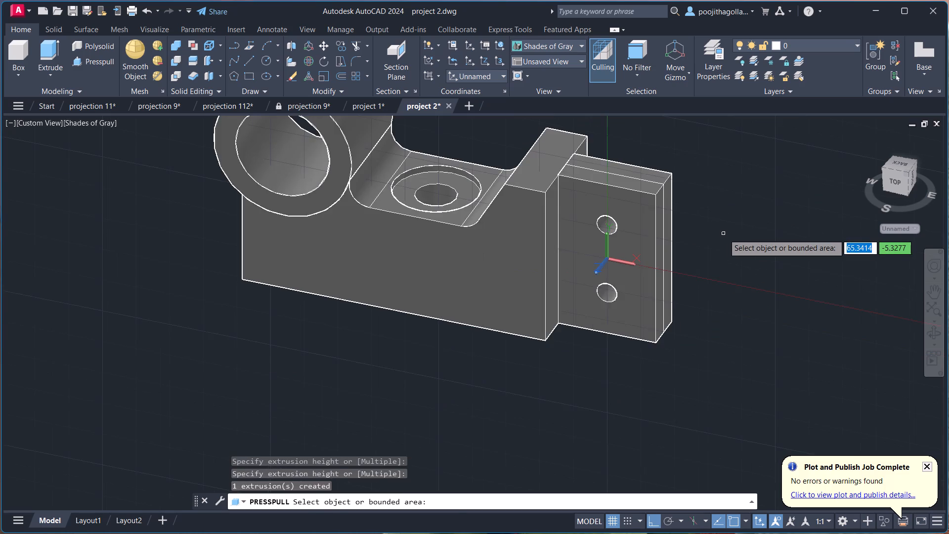
middle_click_drag(728, 242, 747, 294)
key("Escape")
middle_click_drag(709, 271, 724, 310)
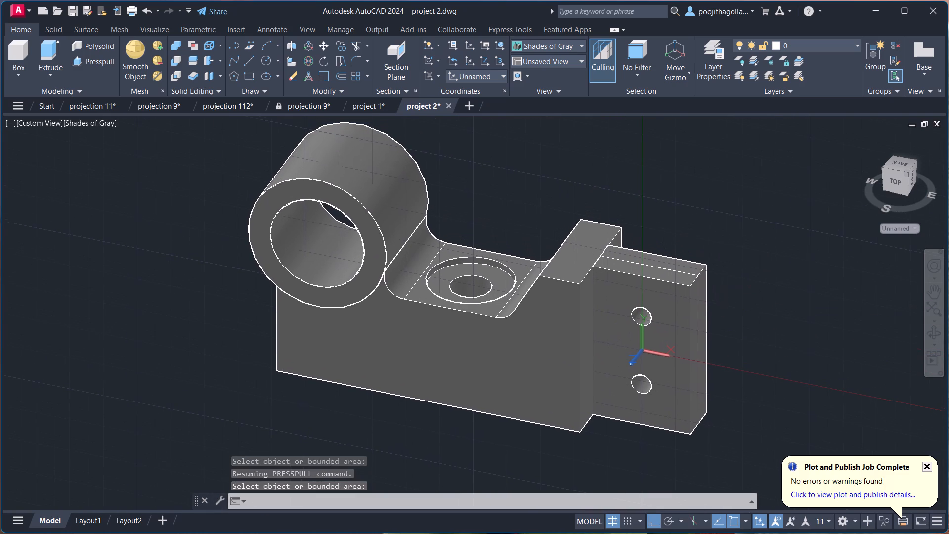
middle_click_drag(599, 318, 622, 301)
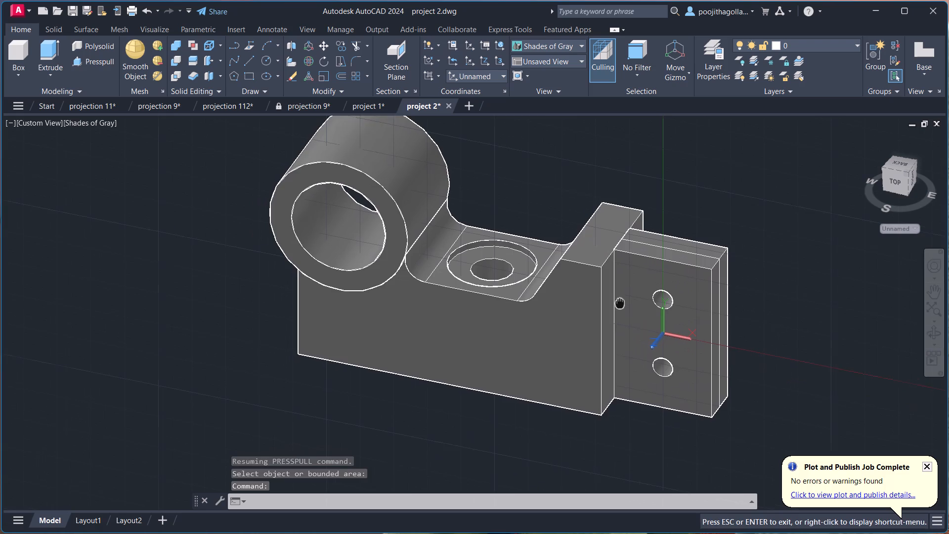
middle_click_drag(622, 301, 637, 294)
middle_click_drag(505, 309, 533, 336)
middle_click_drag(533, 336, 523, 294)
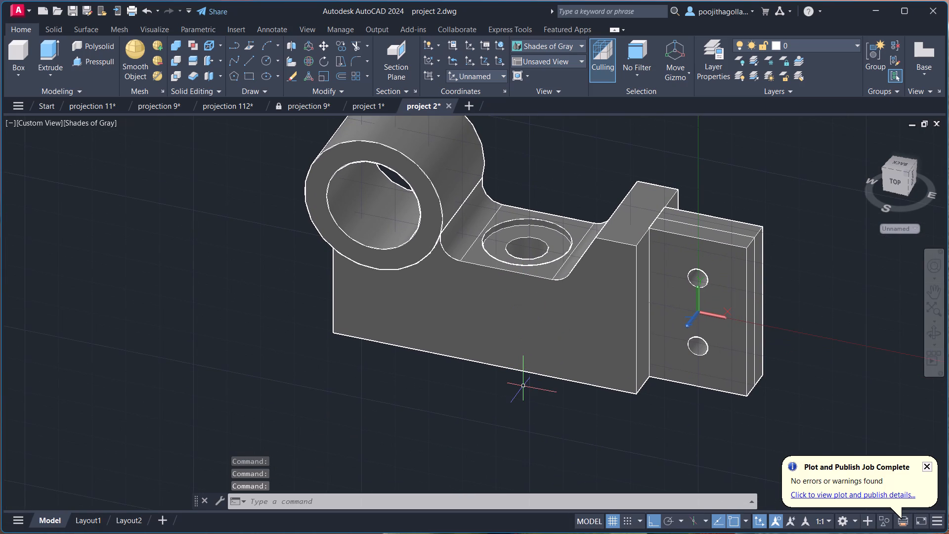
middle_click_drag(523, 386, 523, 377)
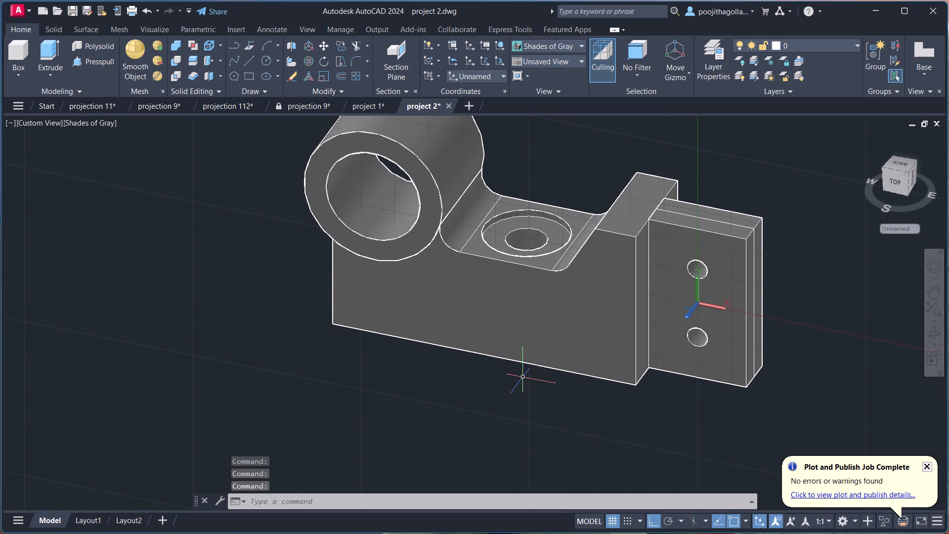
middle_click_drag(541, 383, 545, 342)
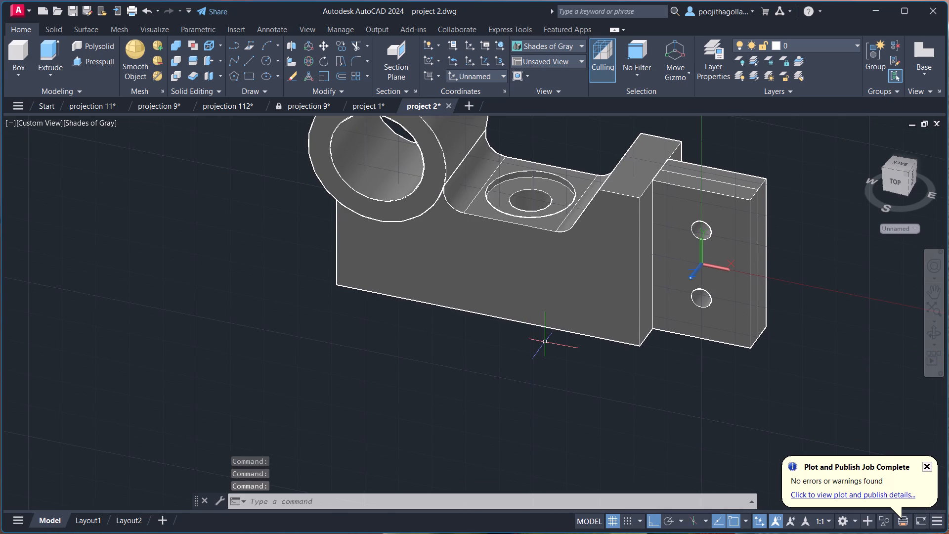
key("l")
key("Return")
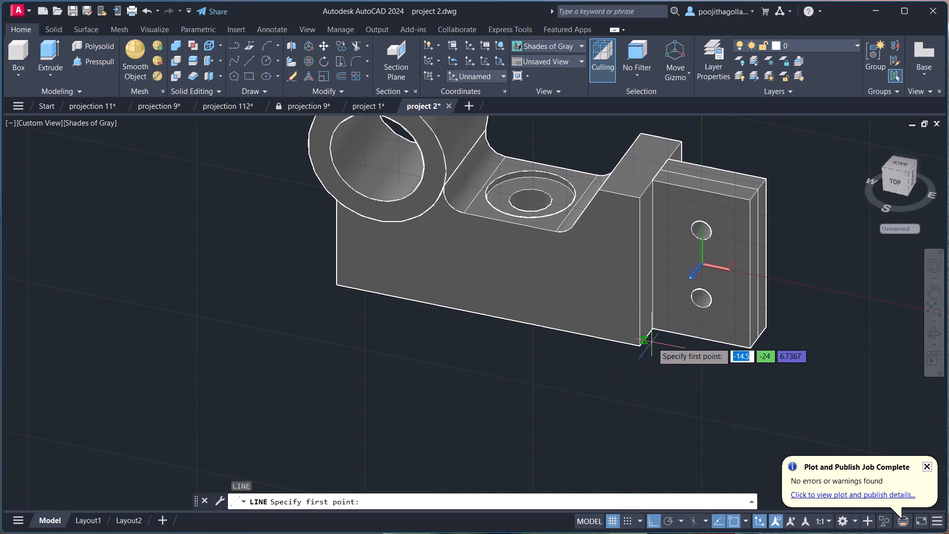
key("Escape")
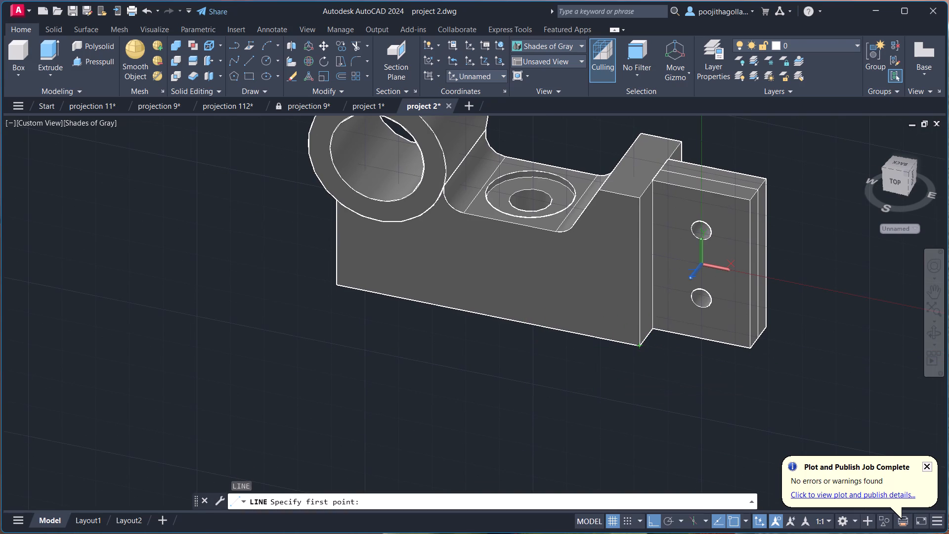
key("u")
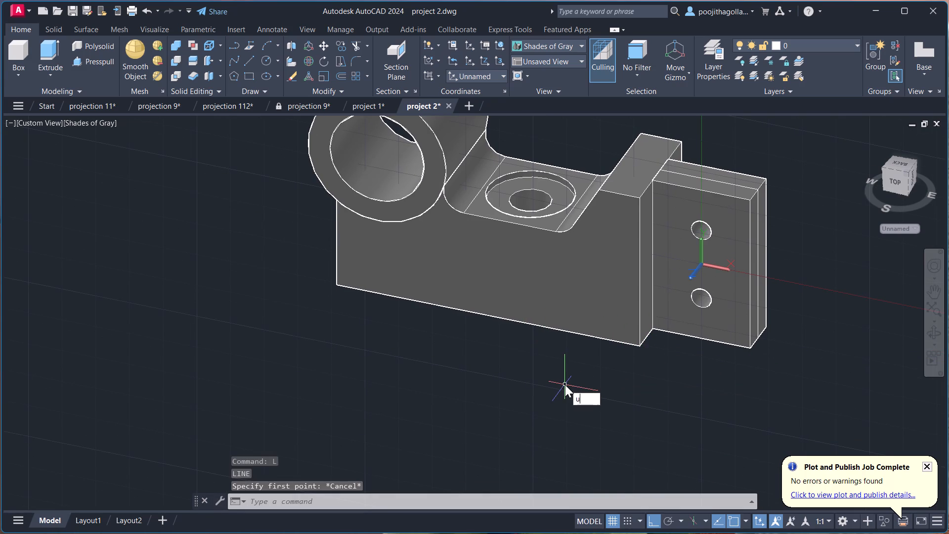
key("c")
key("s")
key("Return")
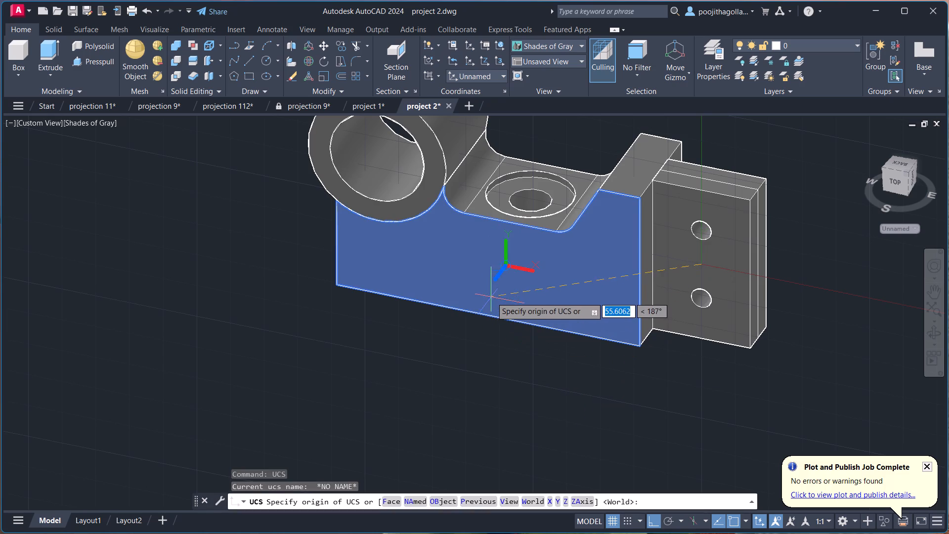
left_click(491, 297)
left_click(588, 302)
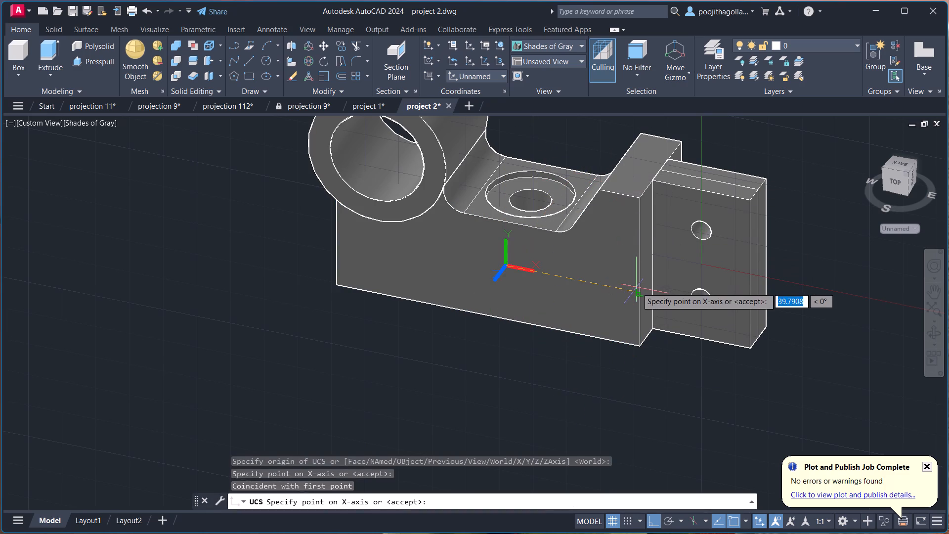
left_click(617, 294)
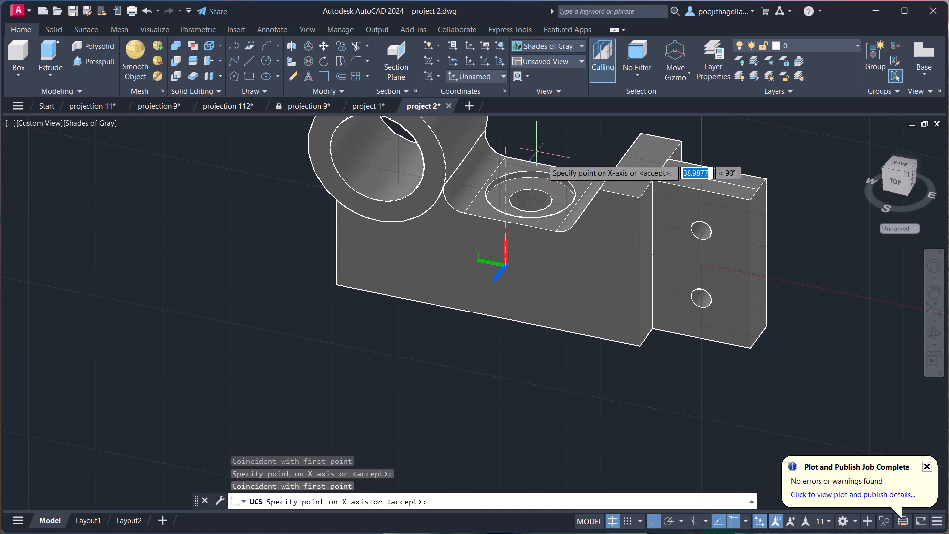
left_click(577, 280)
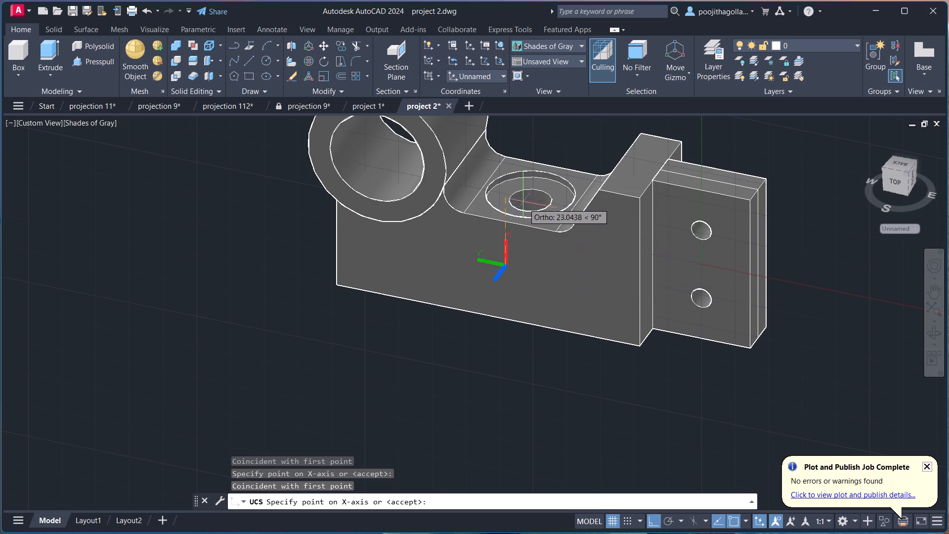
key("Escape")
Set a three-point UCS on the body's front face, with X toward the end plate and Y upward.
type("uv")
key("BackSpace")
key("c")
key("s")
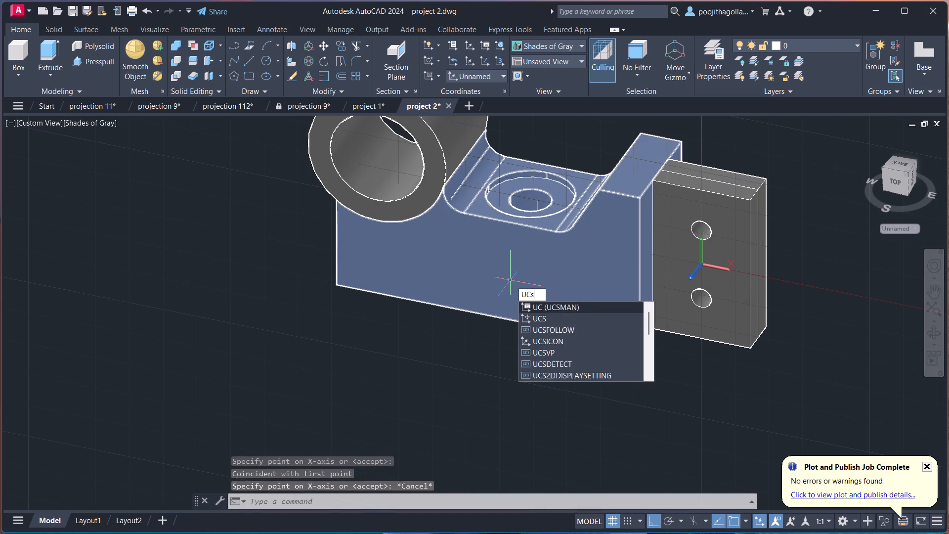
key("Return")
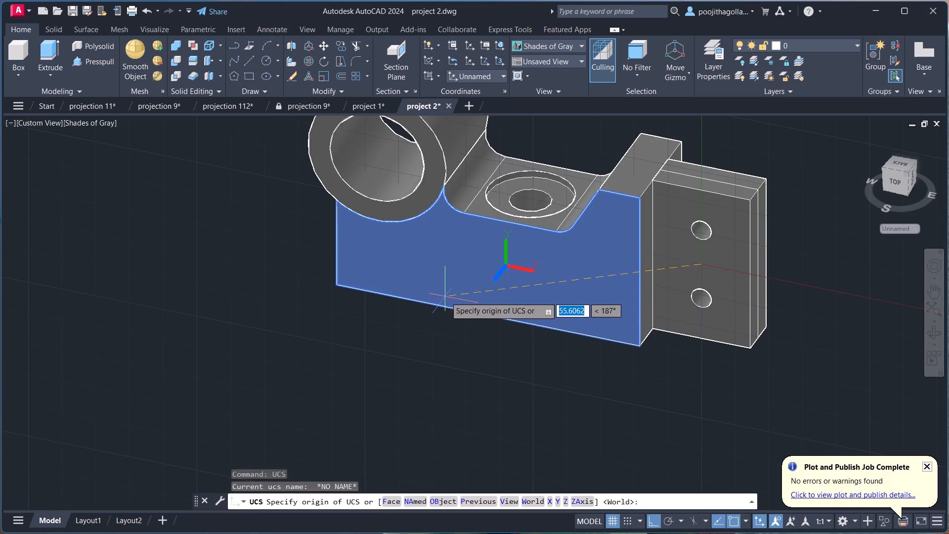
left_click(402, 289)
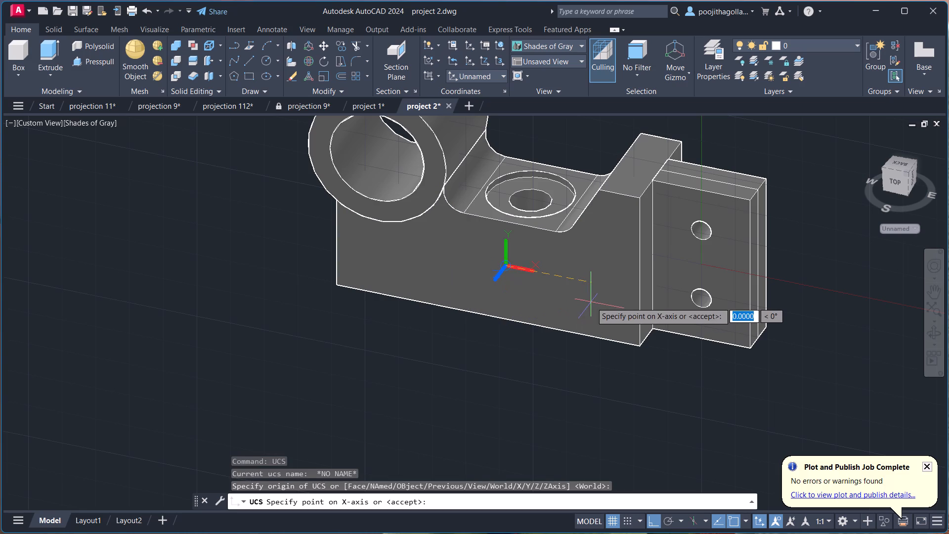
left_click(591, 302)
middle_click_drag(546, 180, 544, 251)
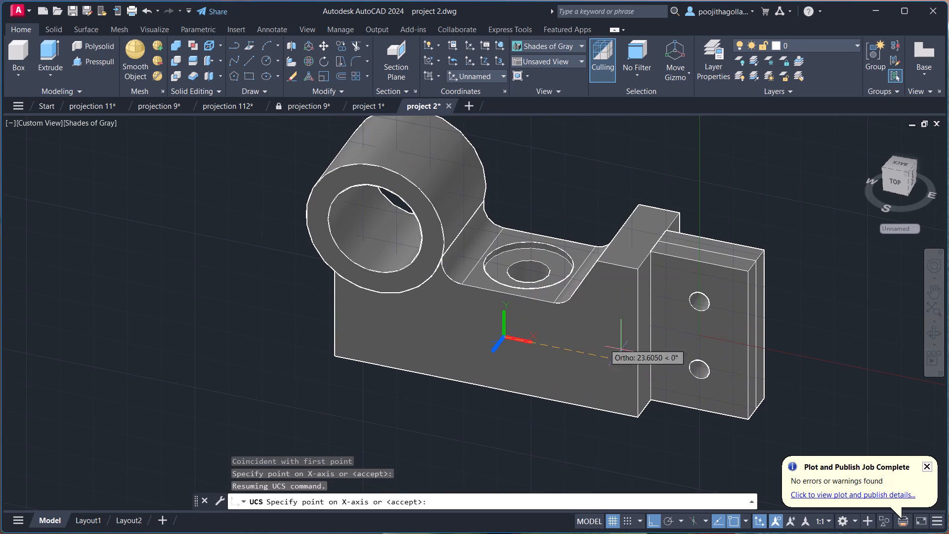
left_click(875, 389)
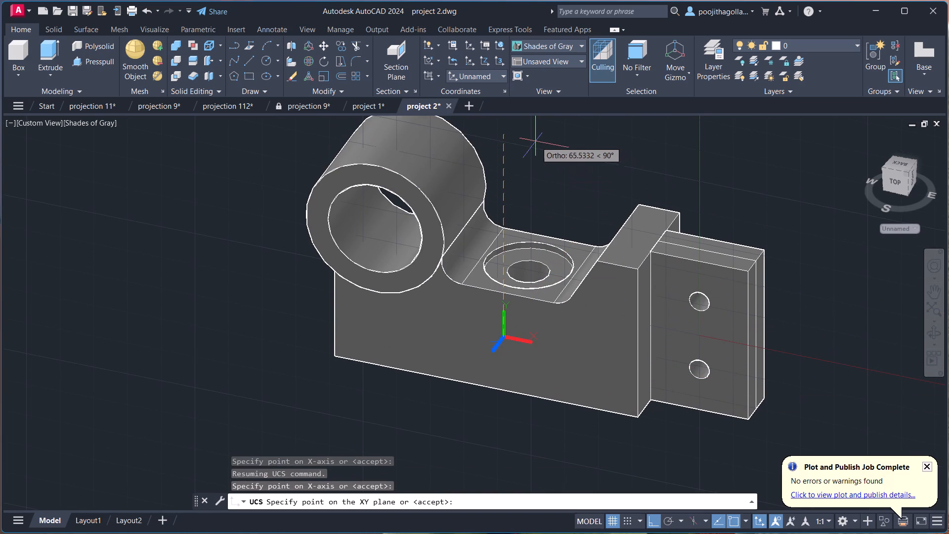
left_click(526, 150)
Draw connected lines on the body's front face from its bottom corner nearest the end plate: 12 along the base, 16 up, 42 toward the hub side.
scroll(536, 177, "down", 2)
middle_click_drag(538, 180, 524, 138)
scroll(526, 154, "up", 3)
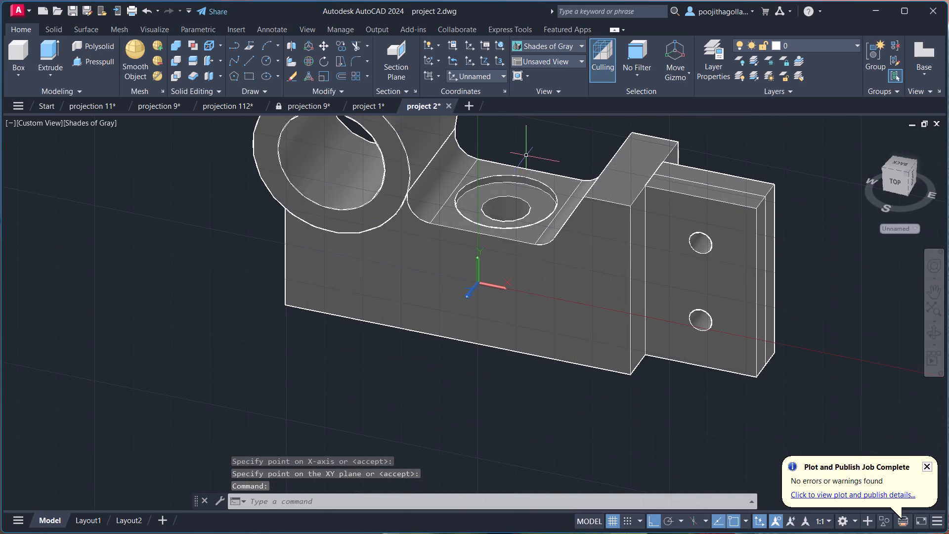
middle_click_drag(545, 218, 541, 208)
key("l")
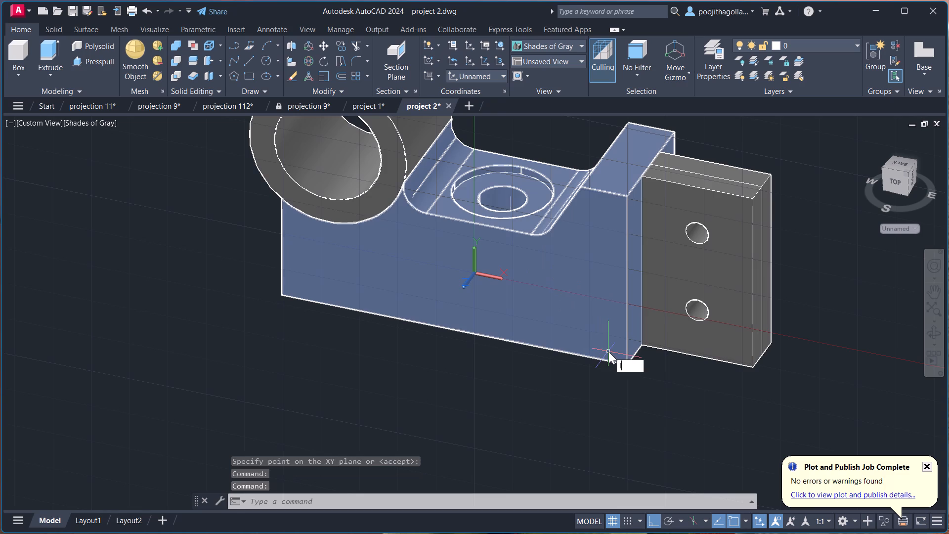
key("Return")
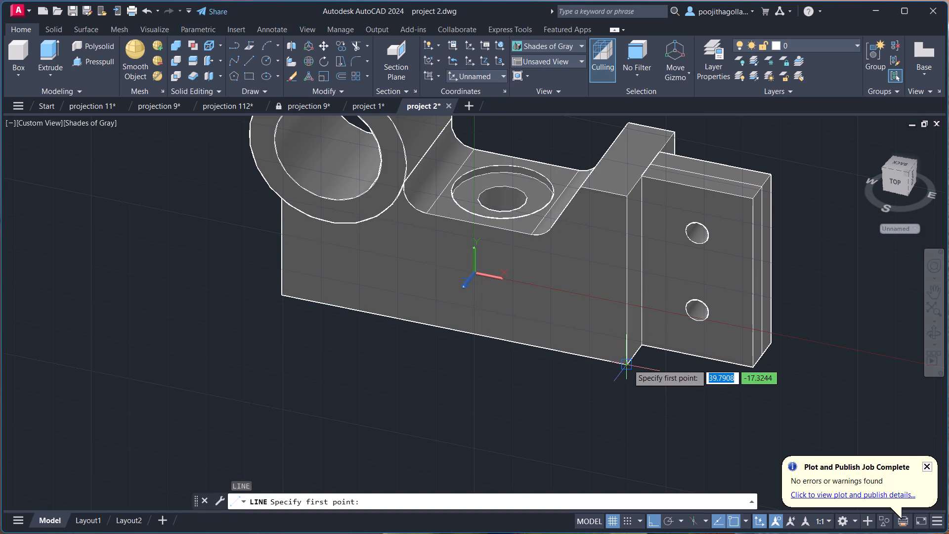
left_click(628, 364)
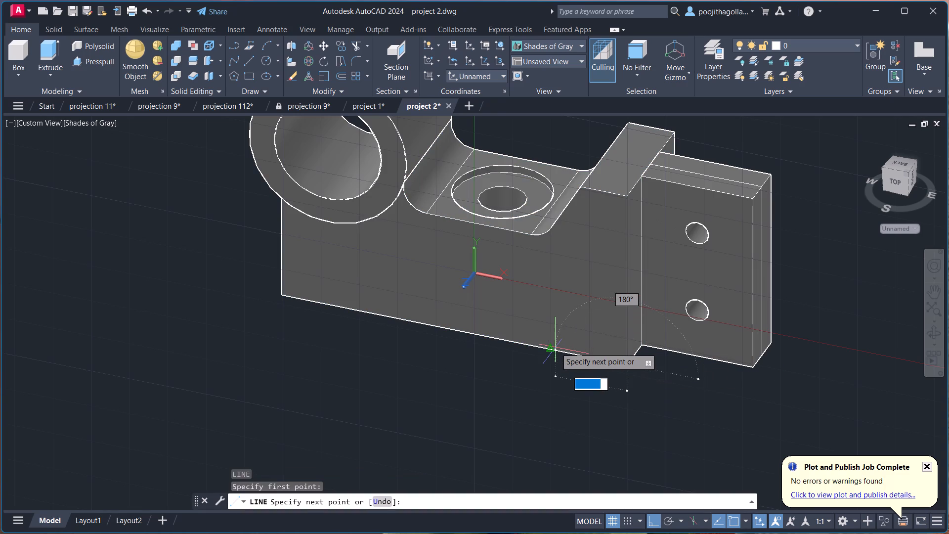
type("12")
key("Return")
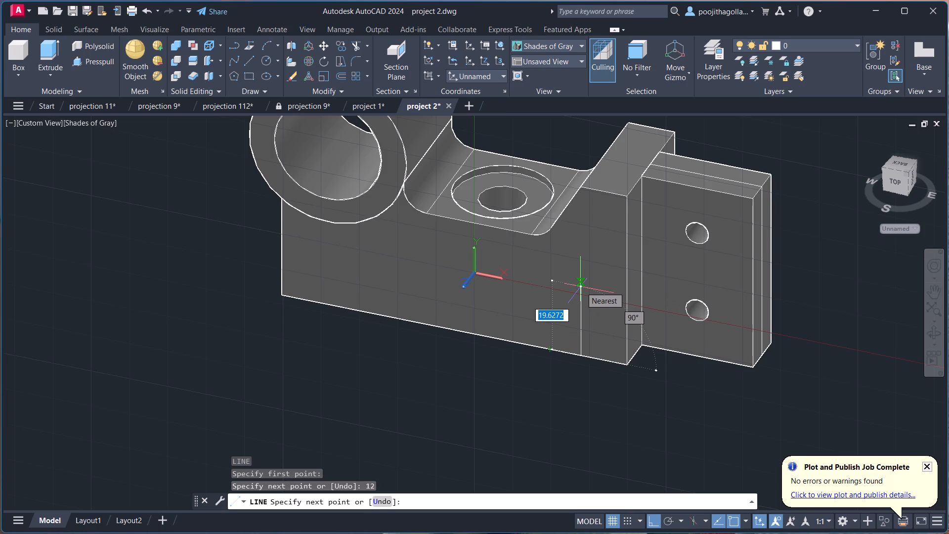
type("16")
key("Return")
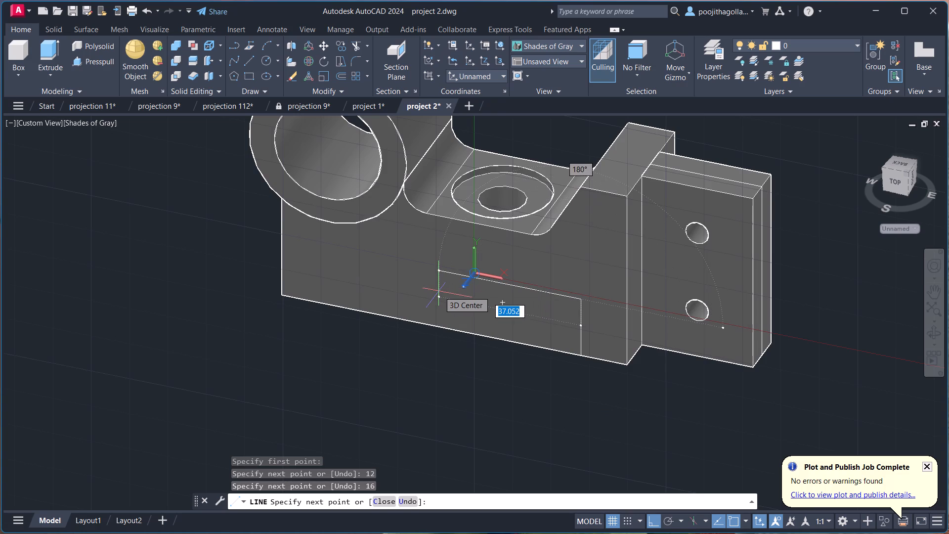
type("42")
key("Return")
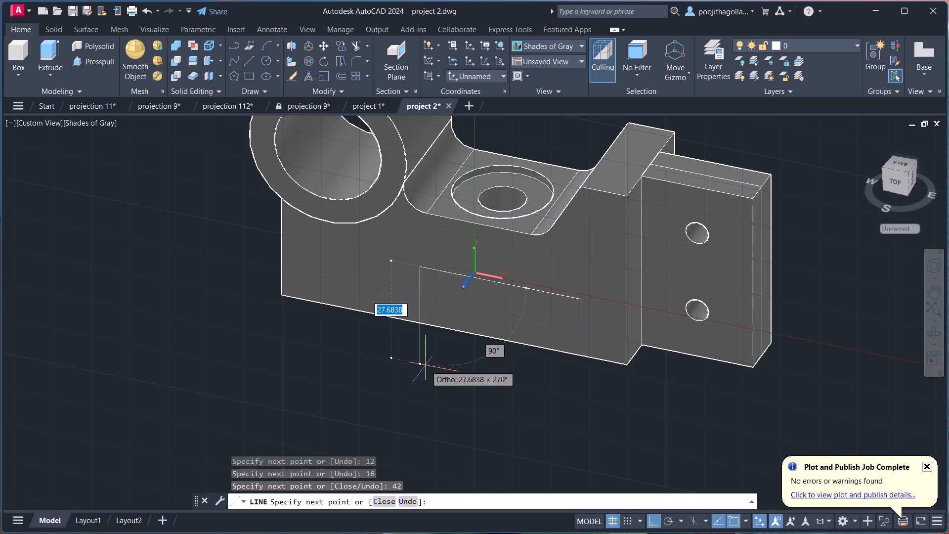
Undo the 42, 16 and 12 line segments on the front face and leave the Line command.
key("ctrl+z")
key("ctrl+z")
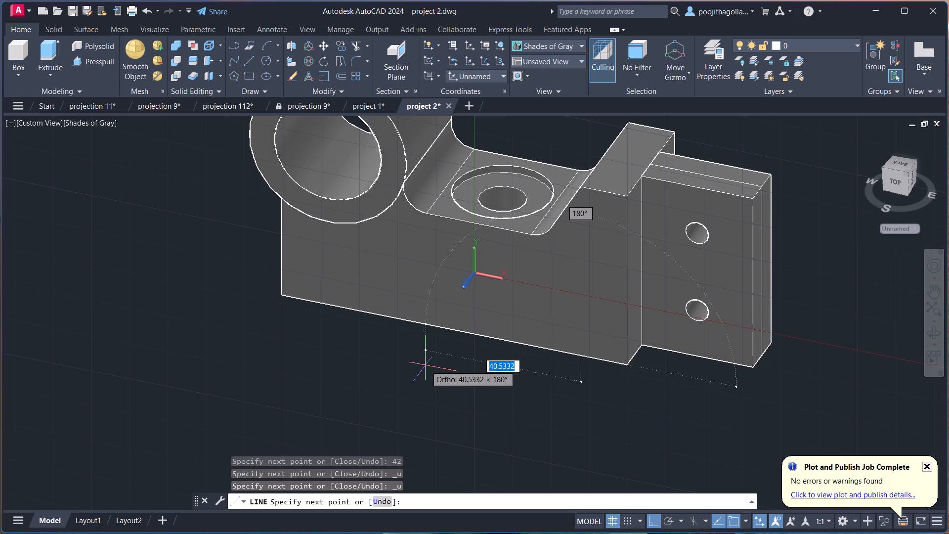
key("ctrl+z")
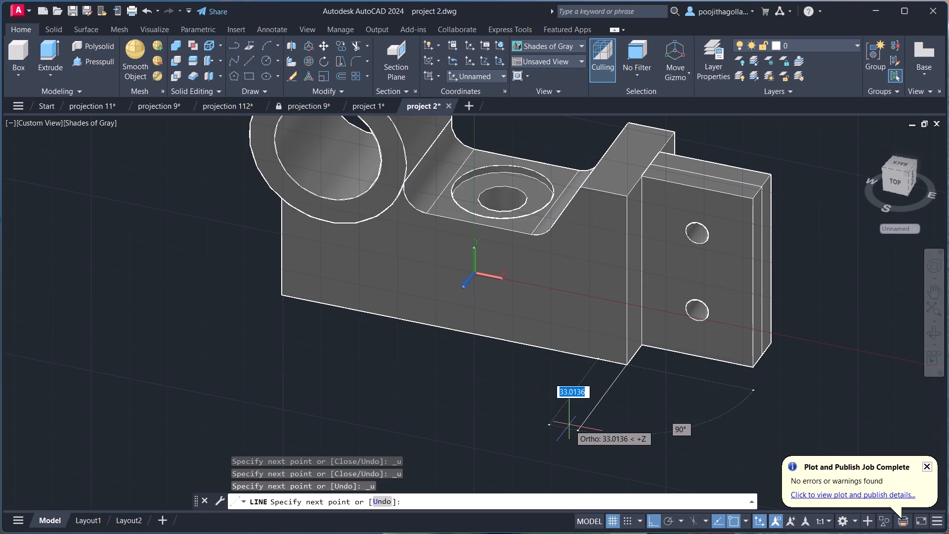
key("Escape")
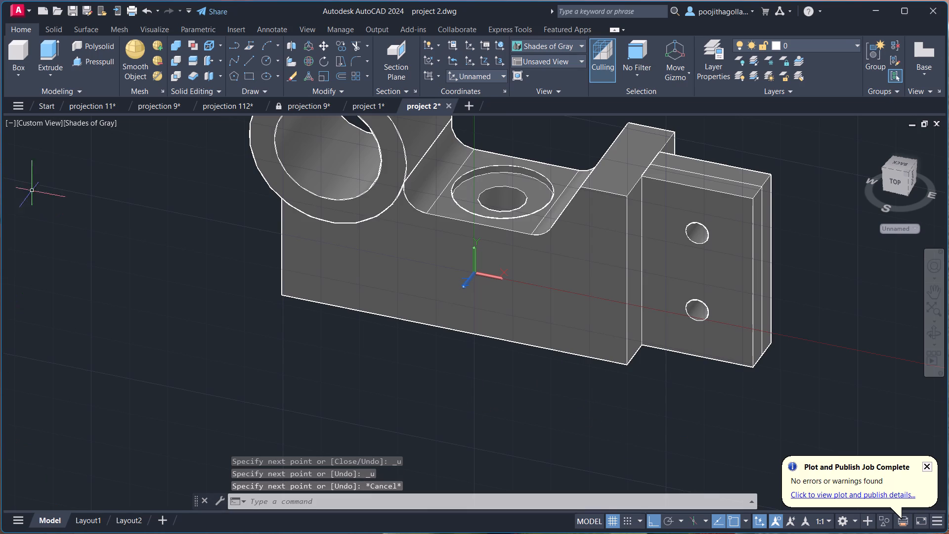
Switch the model to the Top view.
left_click(40, 122)
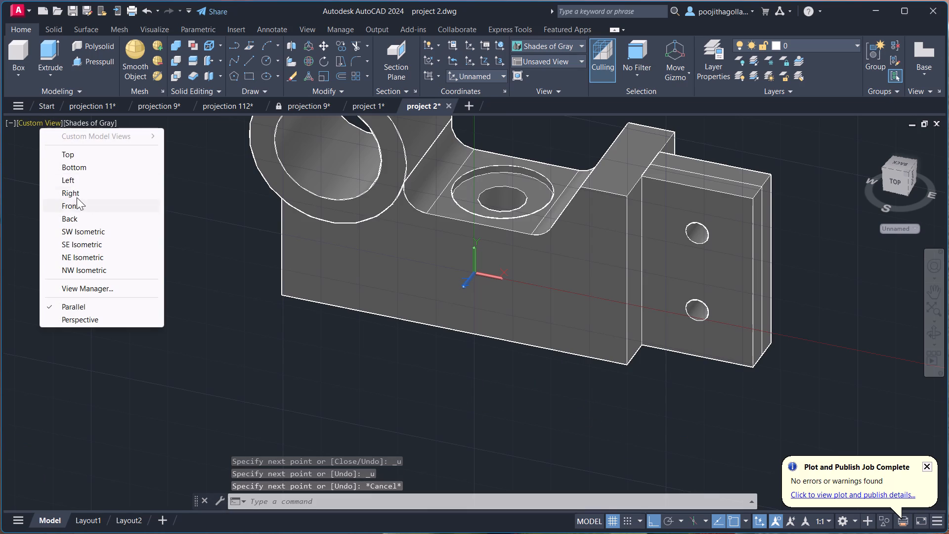
left_click(82, 158)
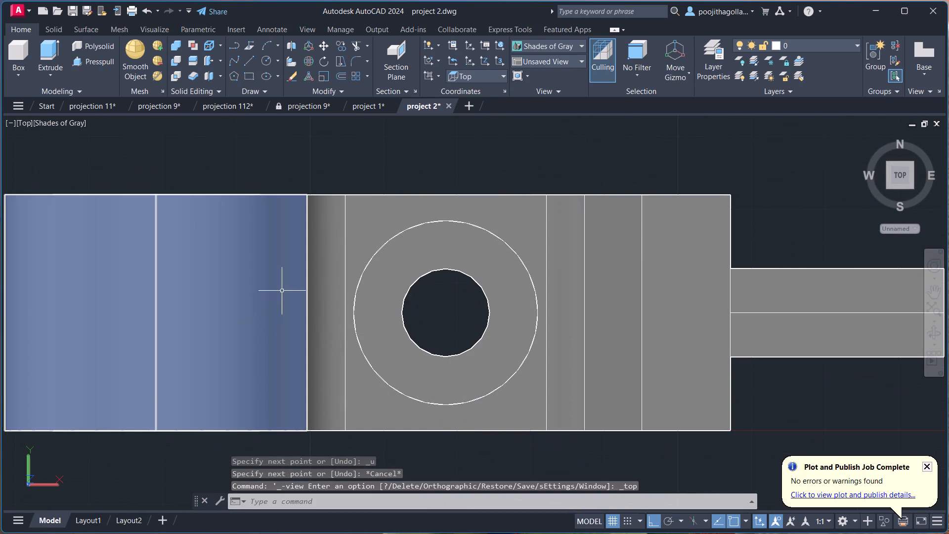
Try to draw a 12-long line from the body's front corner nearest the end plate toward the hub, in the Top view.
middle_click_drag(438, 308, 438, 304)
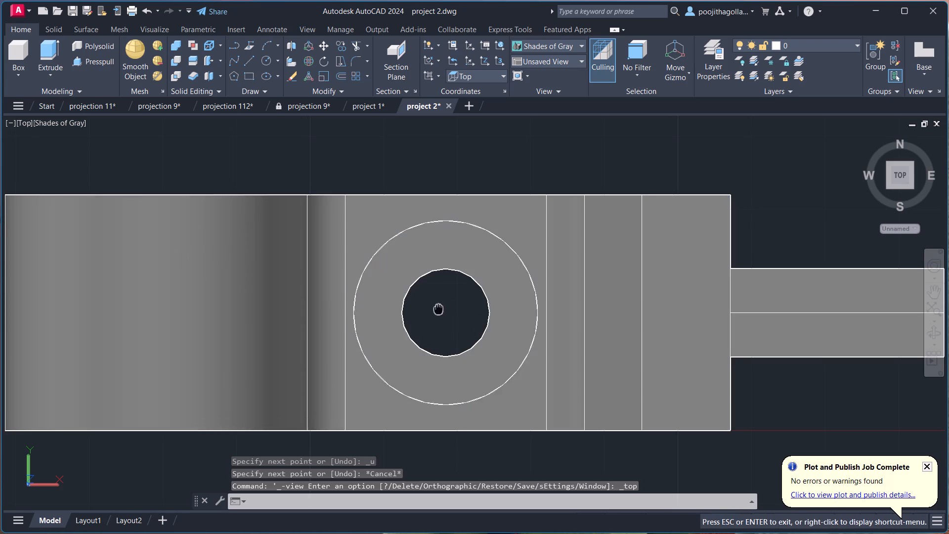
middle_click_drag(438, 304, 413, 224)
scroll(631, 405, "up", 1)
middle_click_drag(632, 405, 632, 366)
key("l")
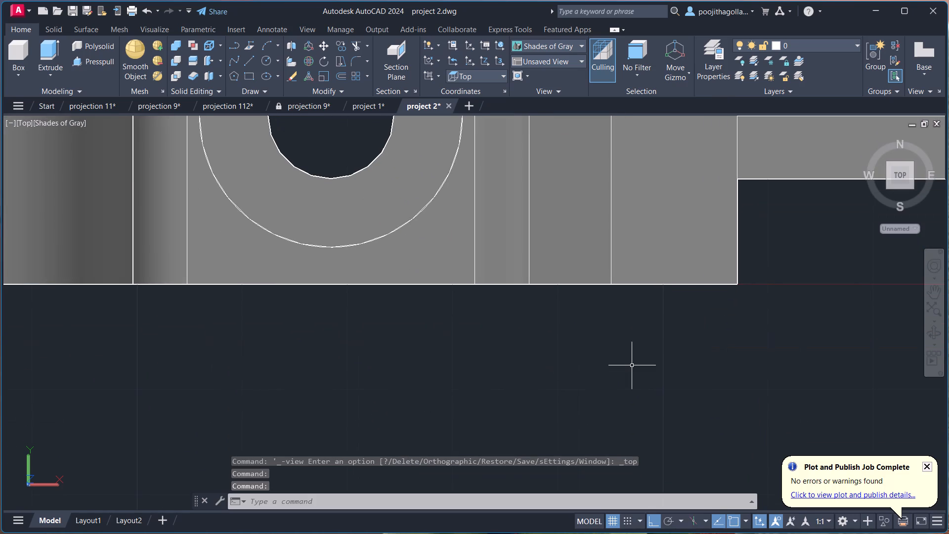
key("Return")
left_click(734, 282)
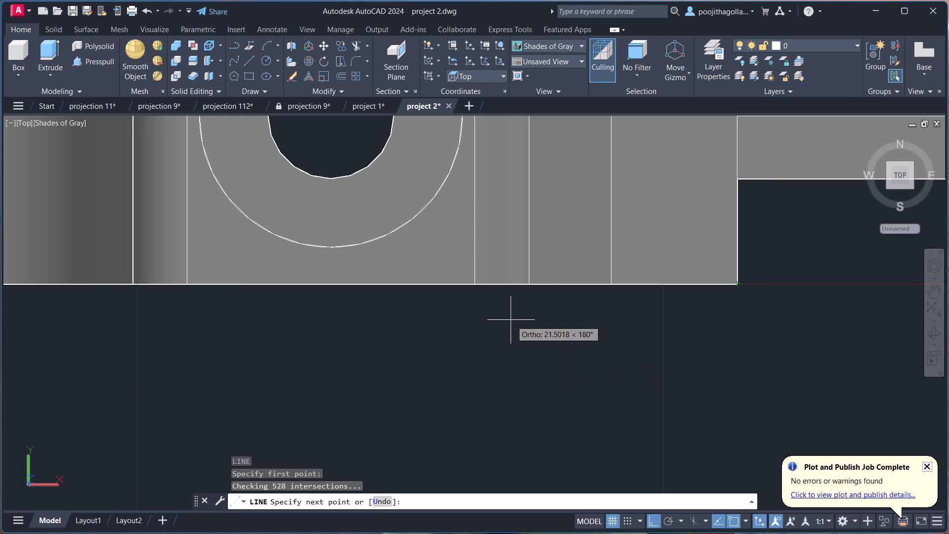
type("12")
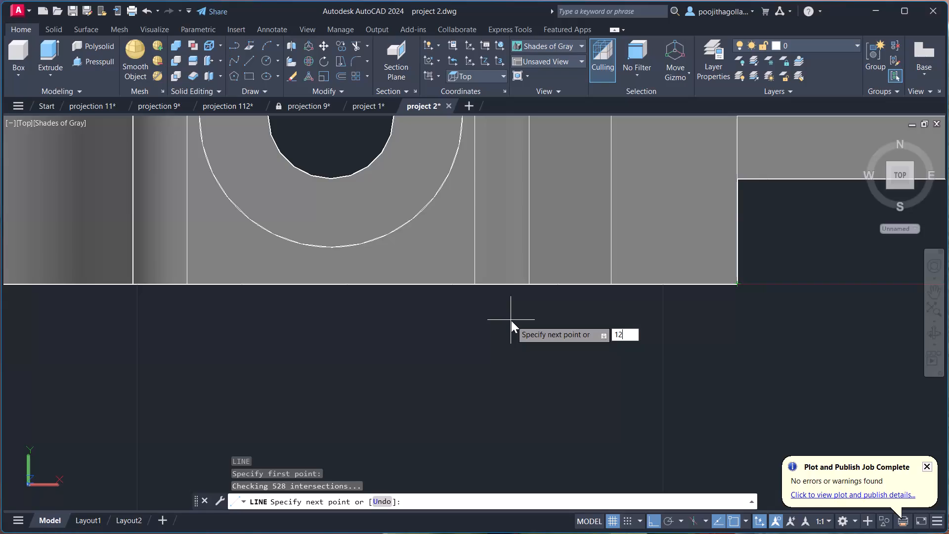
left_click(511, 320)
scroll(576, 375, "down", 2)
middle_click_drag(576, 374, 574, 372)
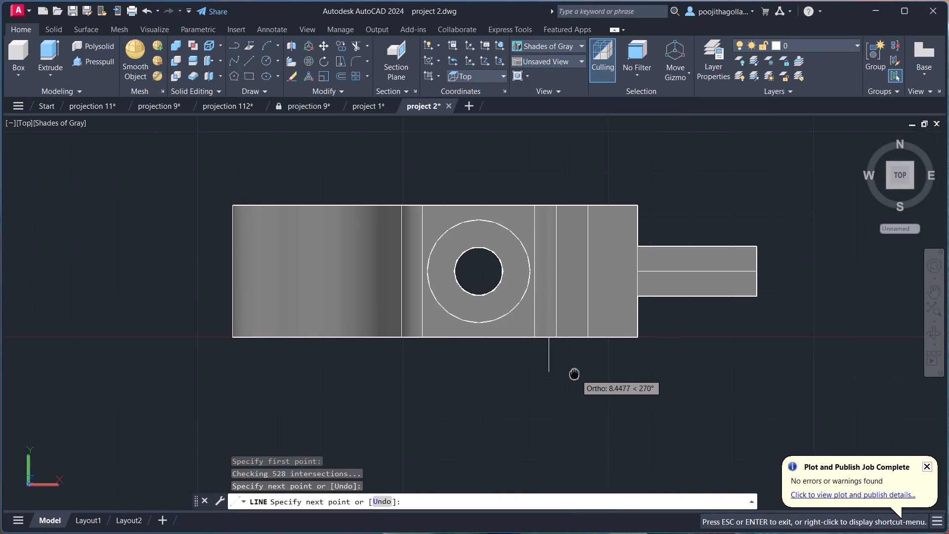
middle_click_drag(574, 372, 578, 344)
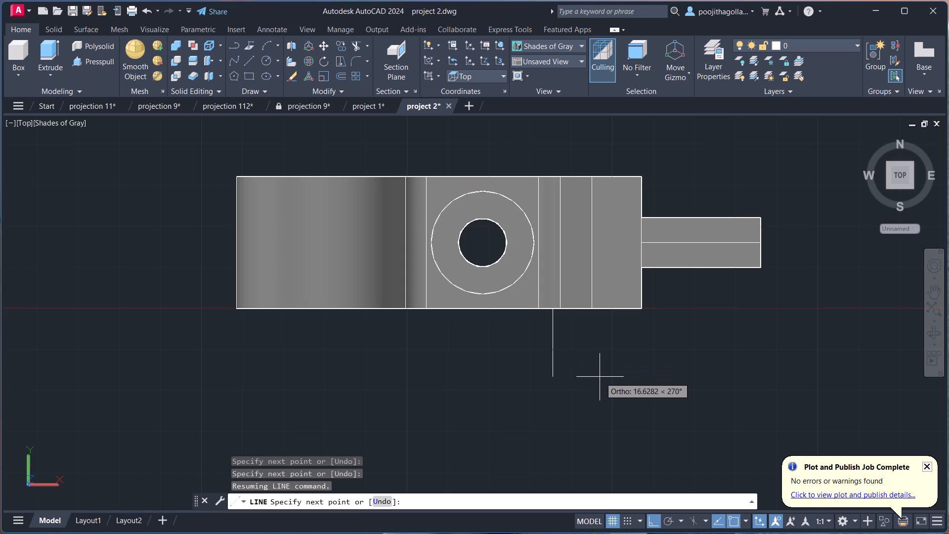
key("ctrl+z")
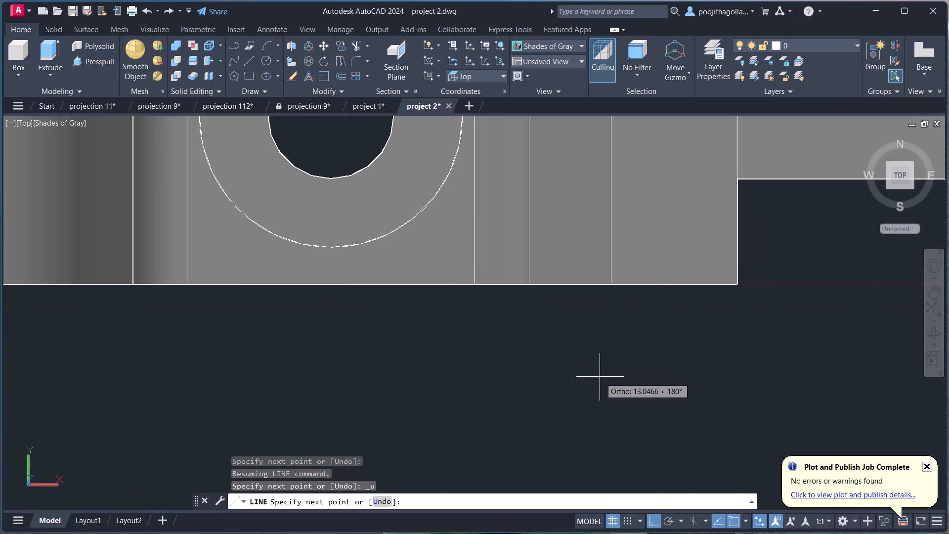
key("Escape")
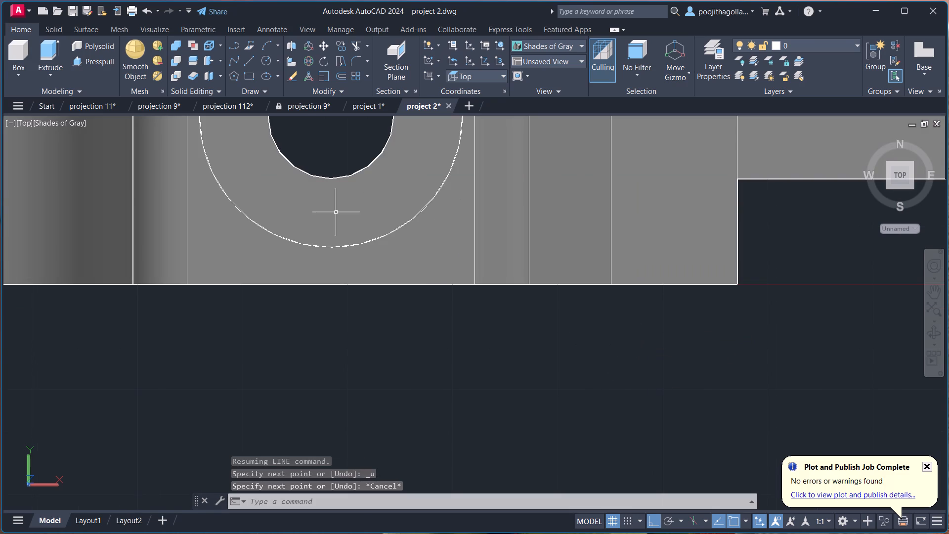
Draw a line 12 long along the body's front edge, from the corner nearest the end plate toward the hub.
scroll(446, 296, "down", 2)
middle_click_drag(499, 312, 495, 297)
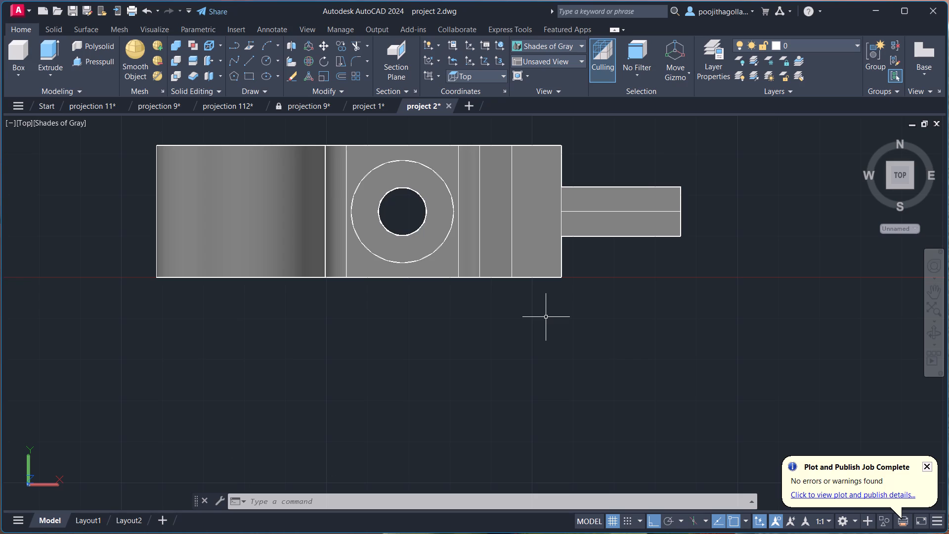
key("l")
key("Return")
left_click(561, 276)
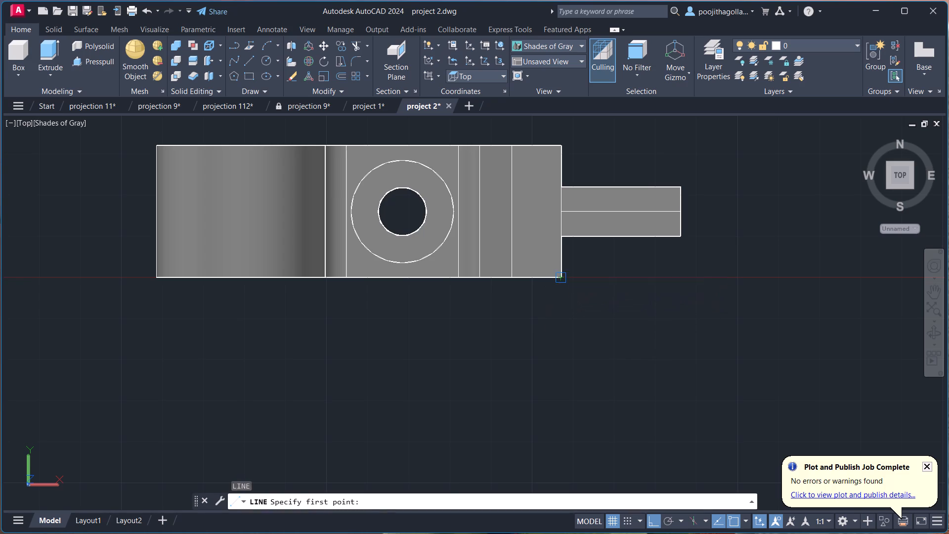
type("12")
key("Return")
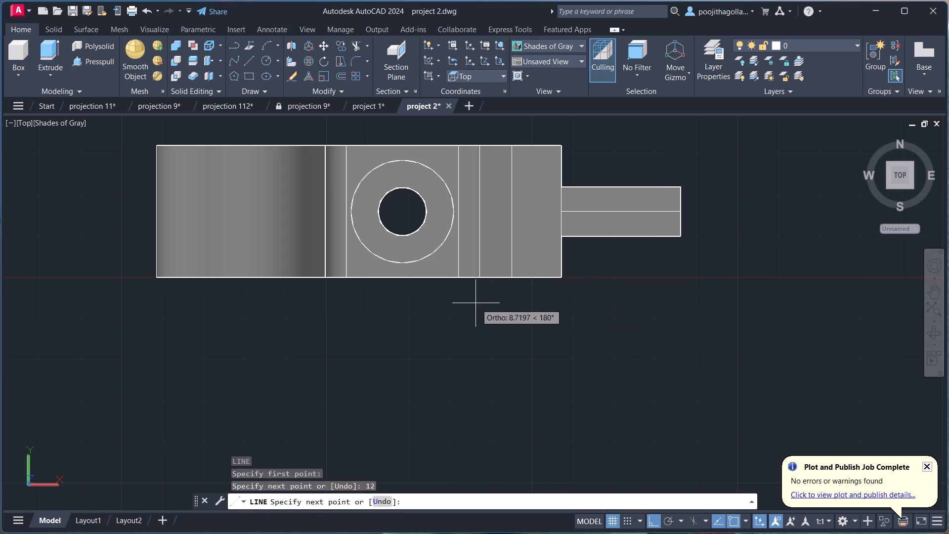
middle_click_drag(512, 382, 503, 353)
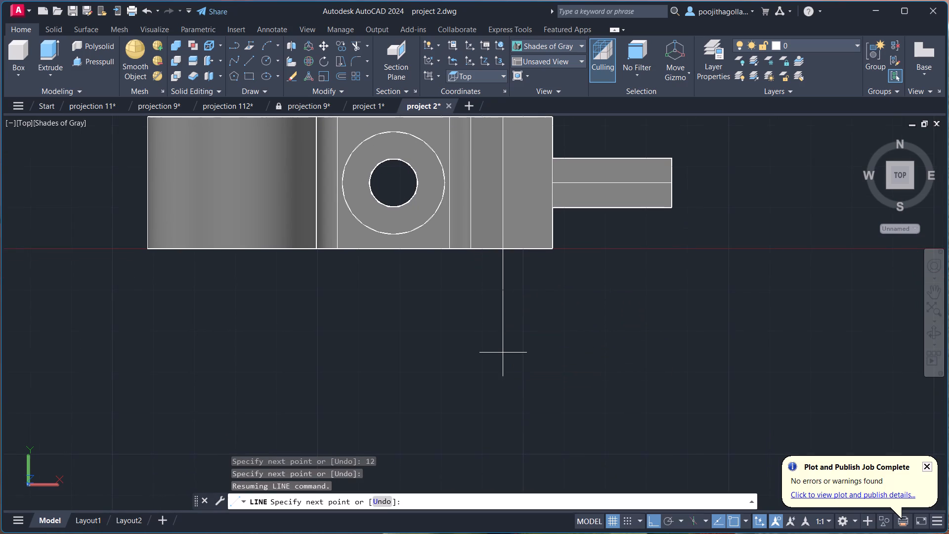
middle_click_drag(494, 342, 504, 378)
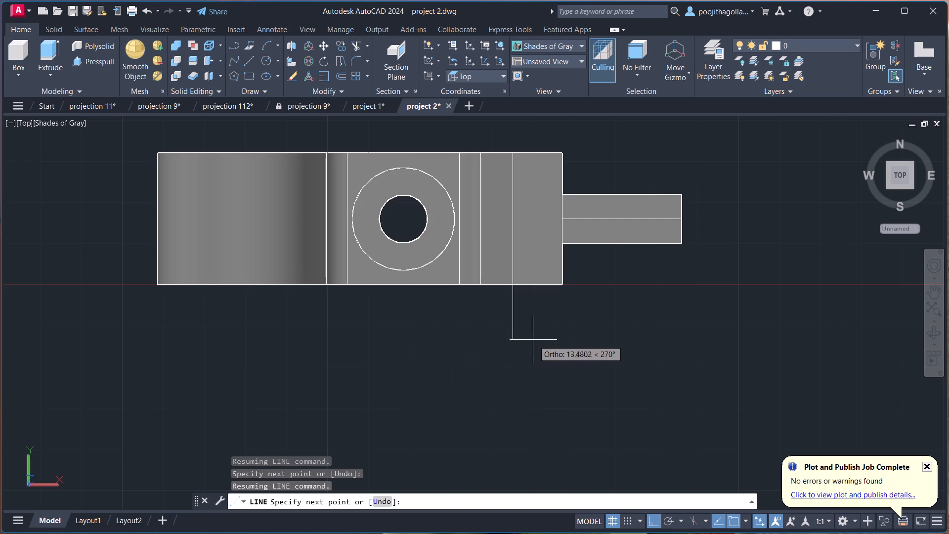
key("Escape")
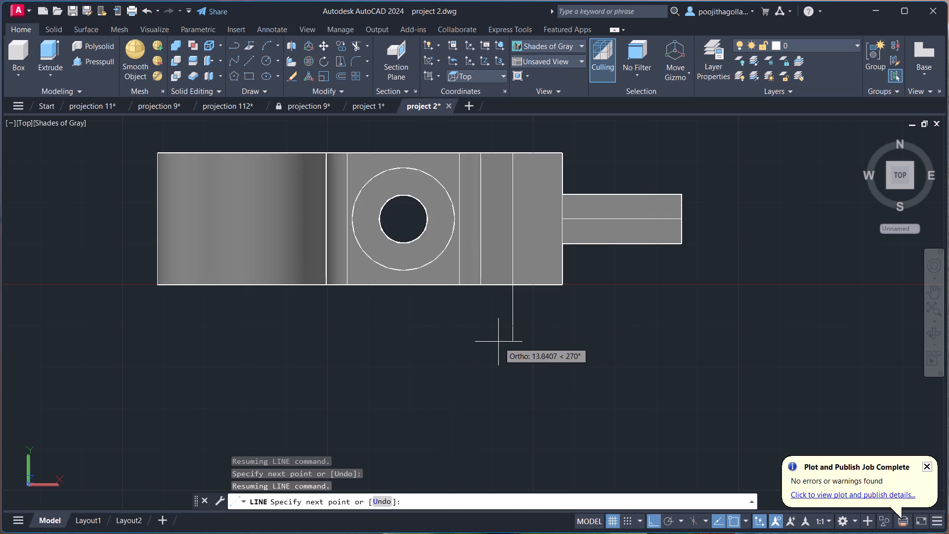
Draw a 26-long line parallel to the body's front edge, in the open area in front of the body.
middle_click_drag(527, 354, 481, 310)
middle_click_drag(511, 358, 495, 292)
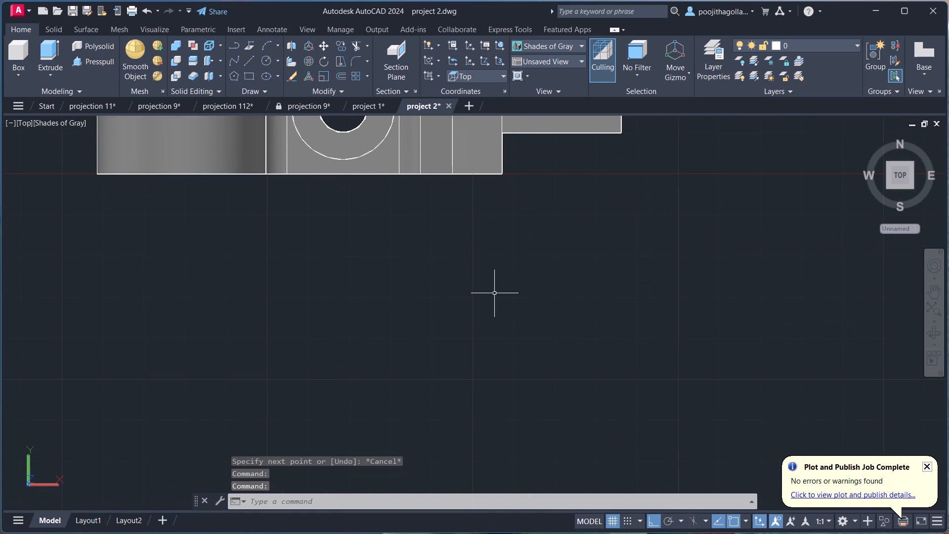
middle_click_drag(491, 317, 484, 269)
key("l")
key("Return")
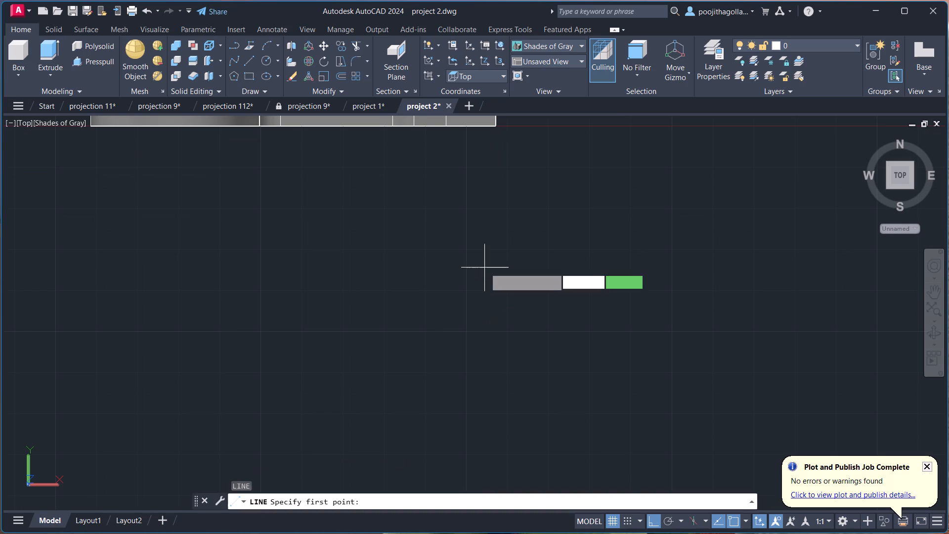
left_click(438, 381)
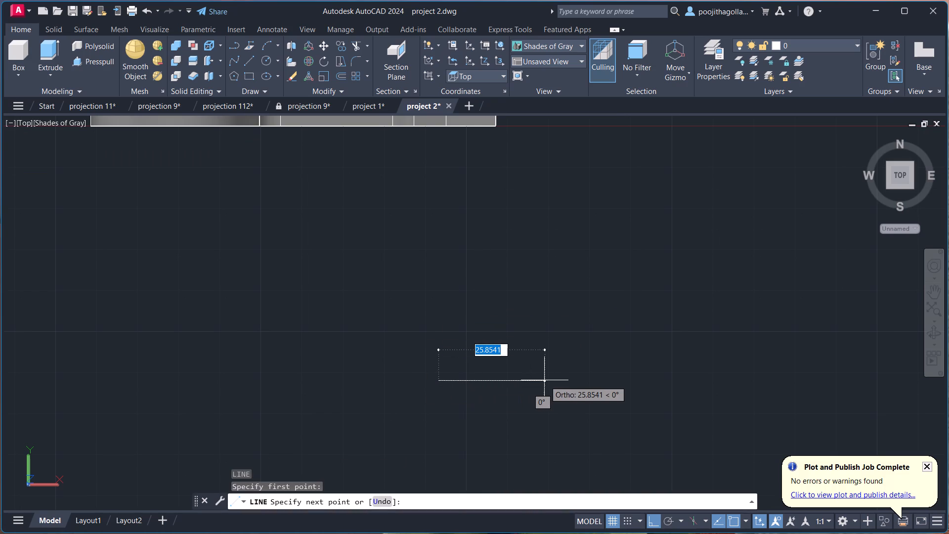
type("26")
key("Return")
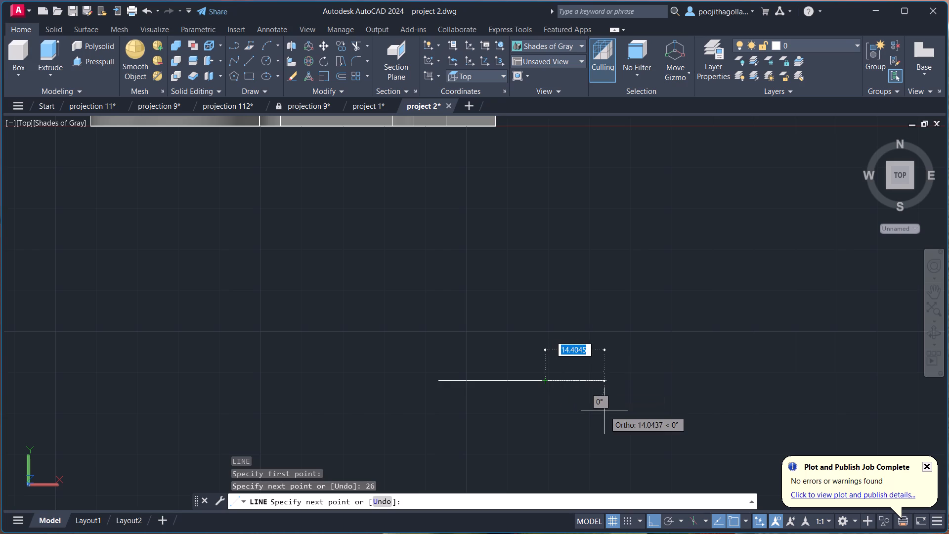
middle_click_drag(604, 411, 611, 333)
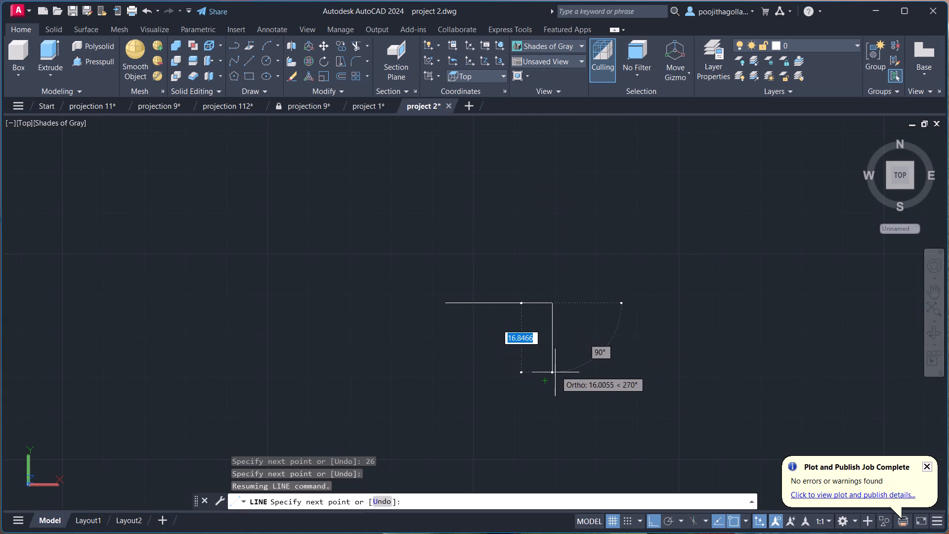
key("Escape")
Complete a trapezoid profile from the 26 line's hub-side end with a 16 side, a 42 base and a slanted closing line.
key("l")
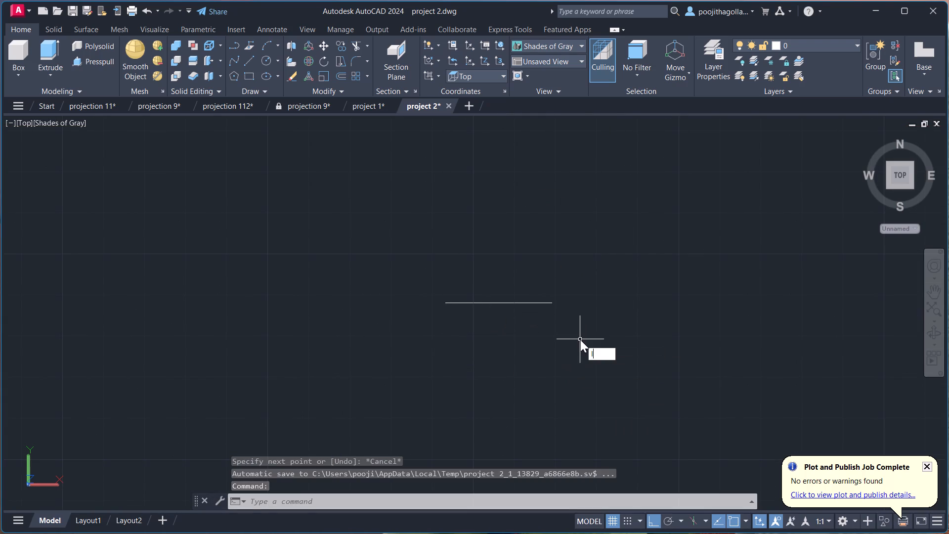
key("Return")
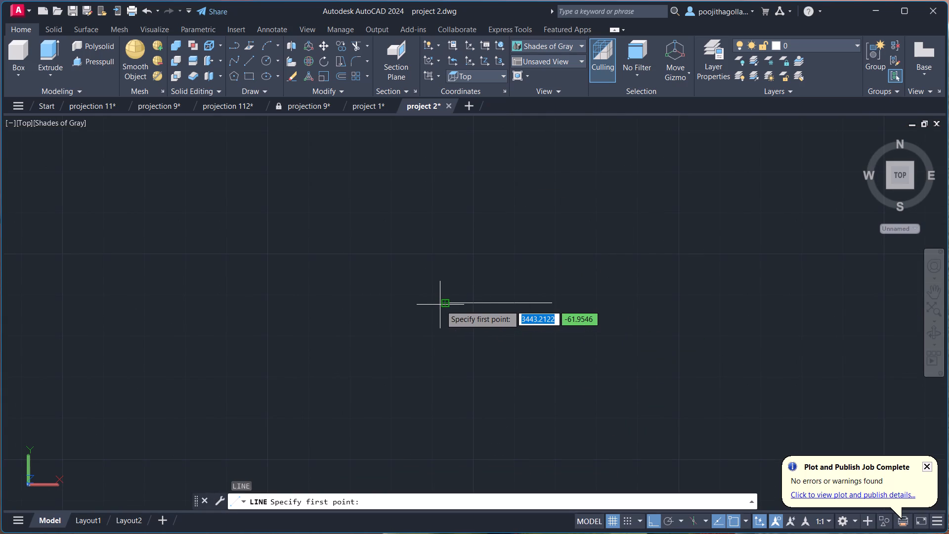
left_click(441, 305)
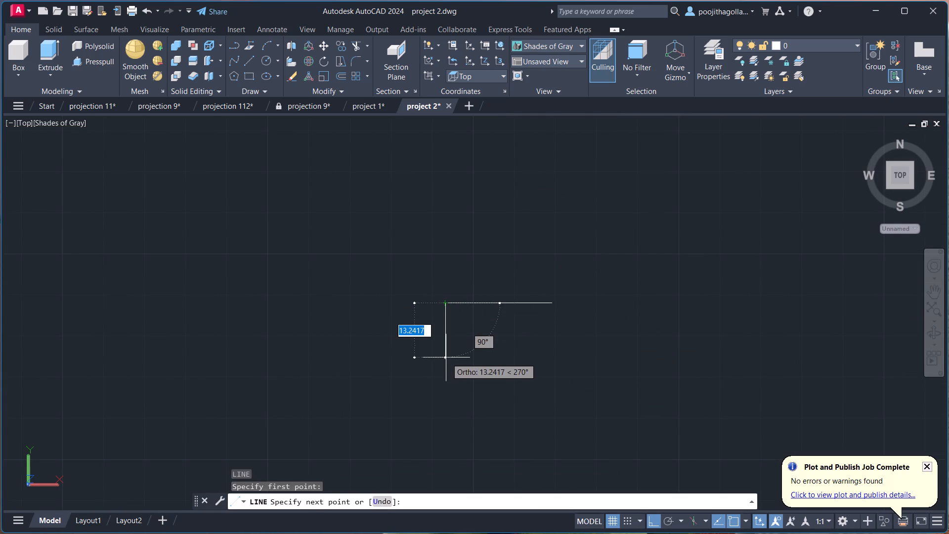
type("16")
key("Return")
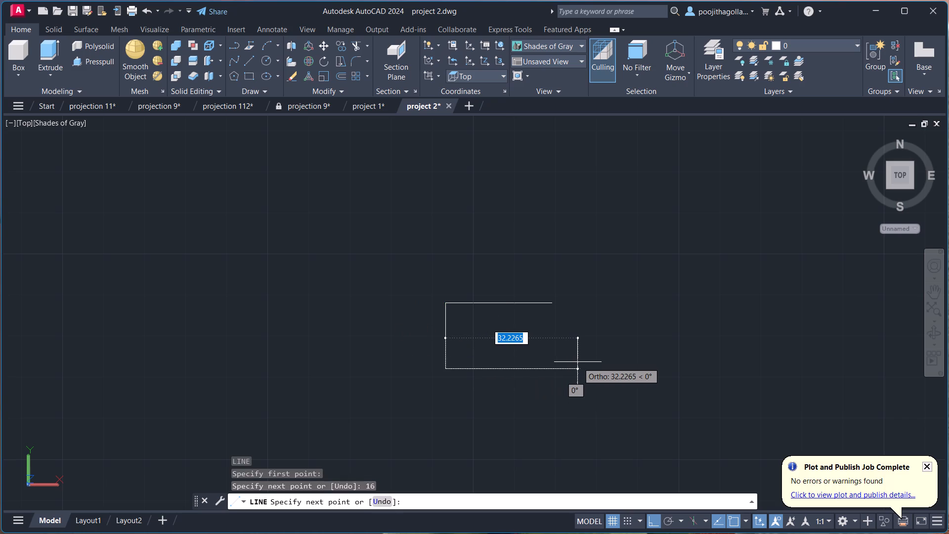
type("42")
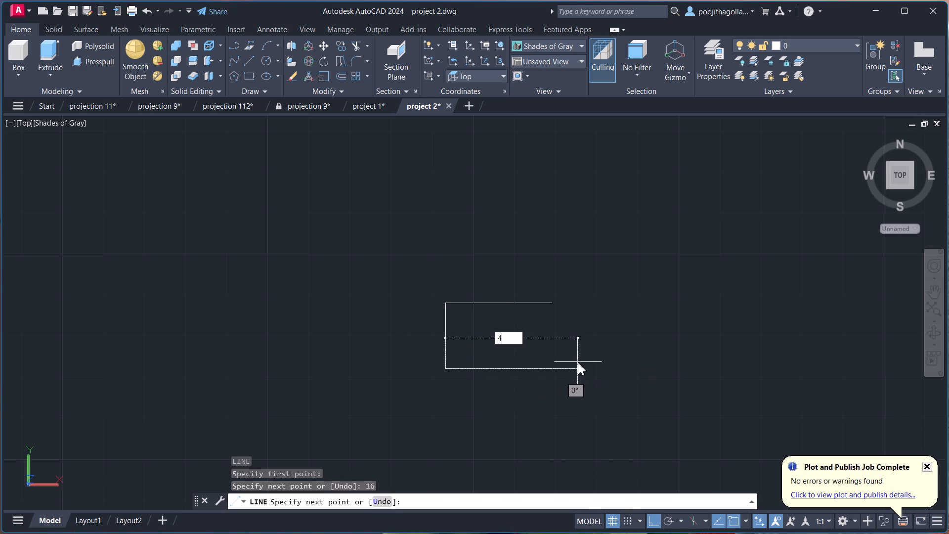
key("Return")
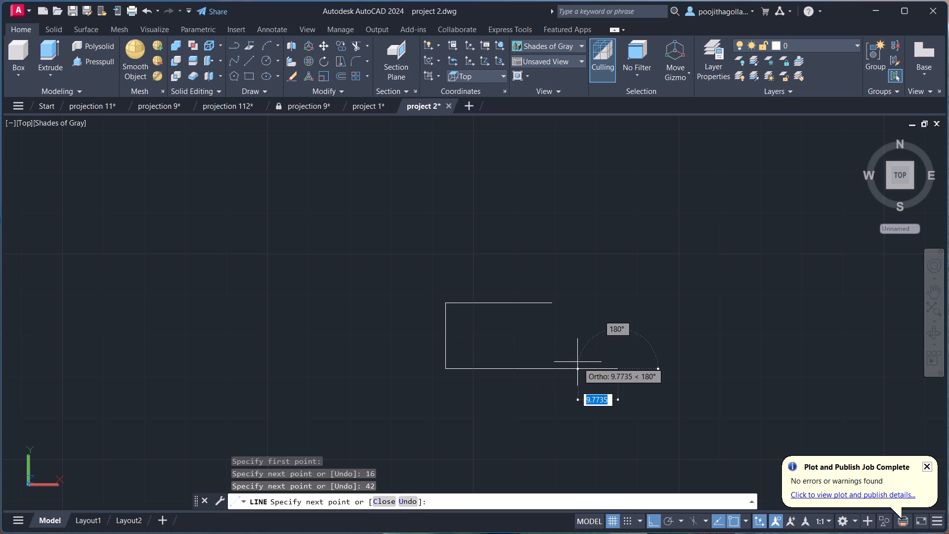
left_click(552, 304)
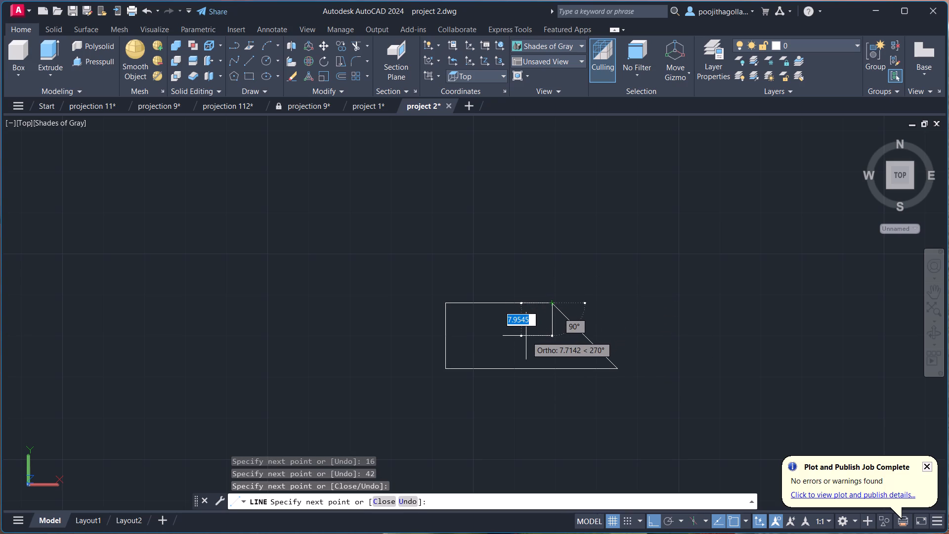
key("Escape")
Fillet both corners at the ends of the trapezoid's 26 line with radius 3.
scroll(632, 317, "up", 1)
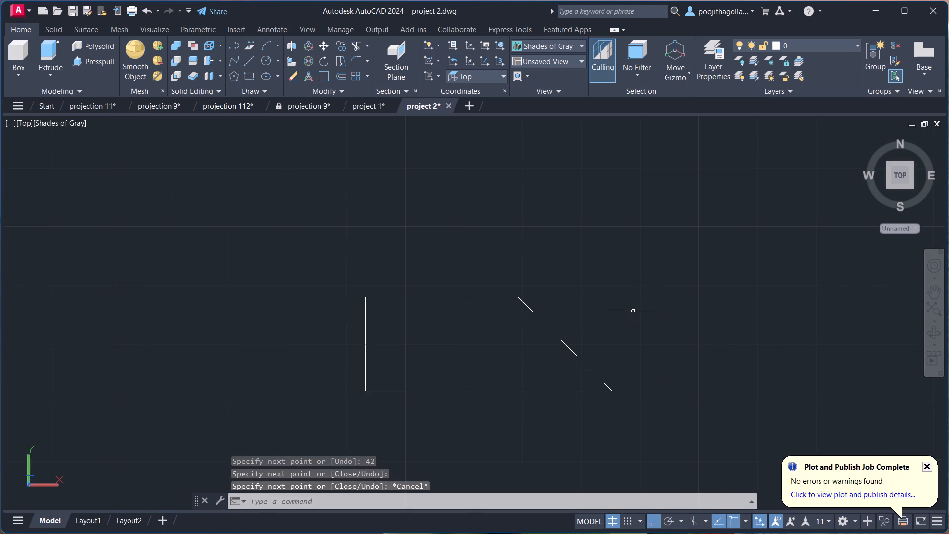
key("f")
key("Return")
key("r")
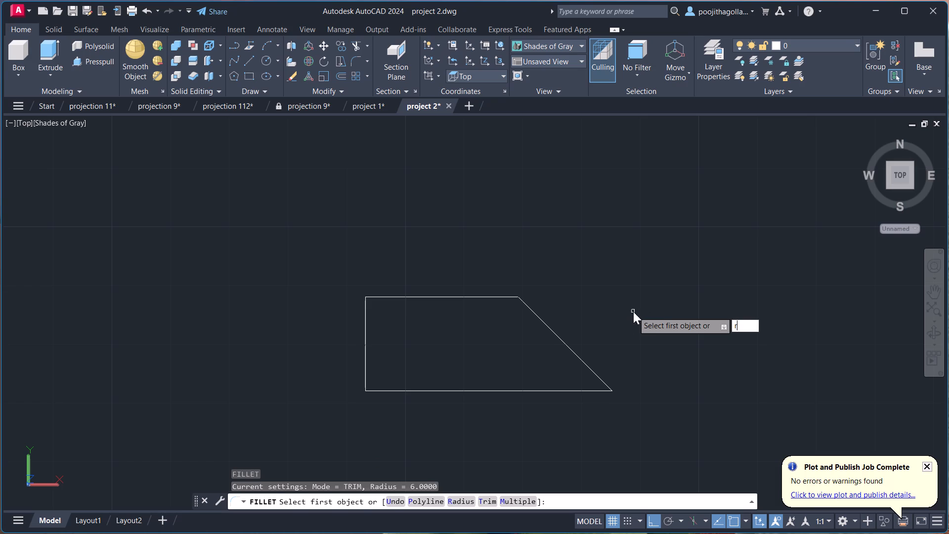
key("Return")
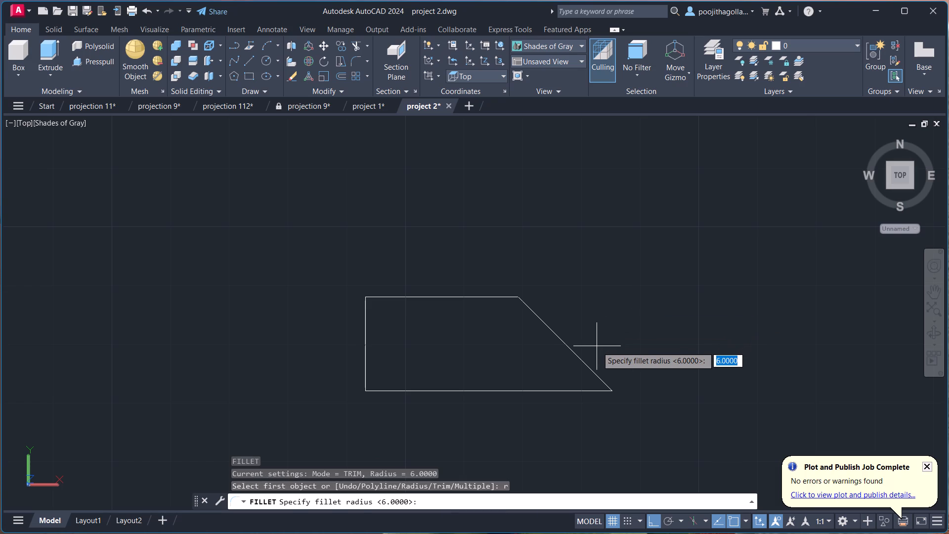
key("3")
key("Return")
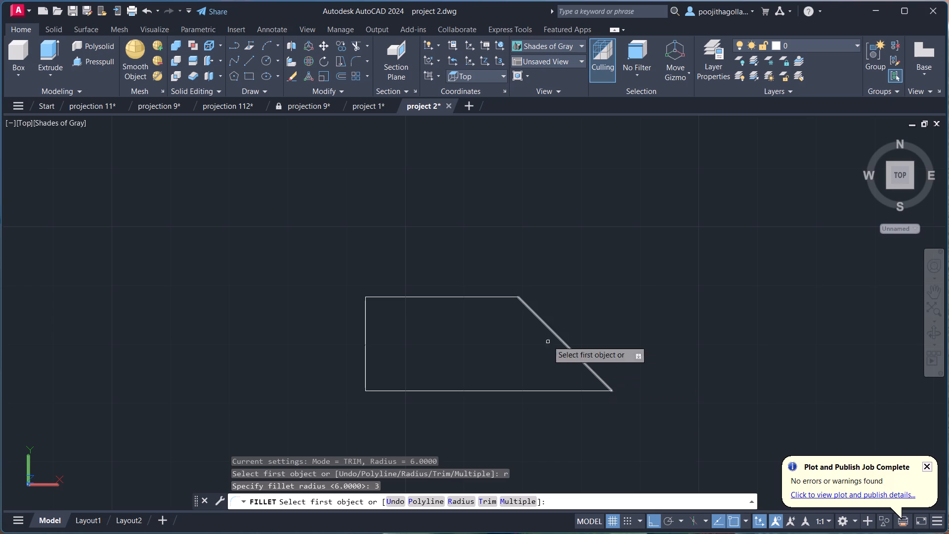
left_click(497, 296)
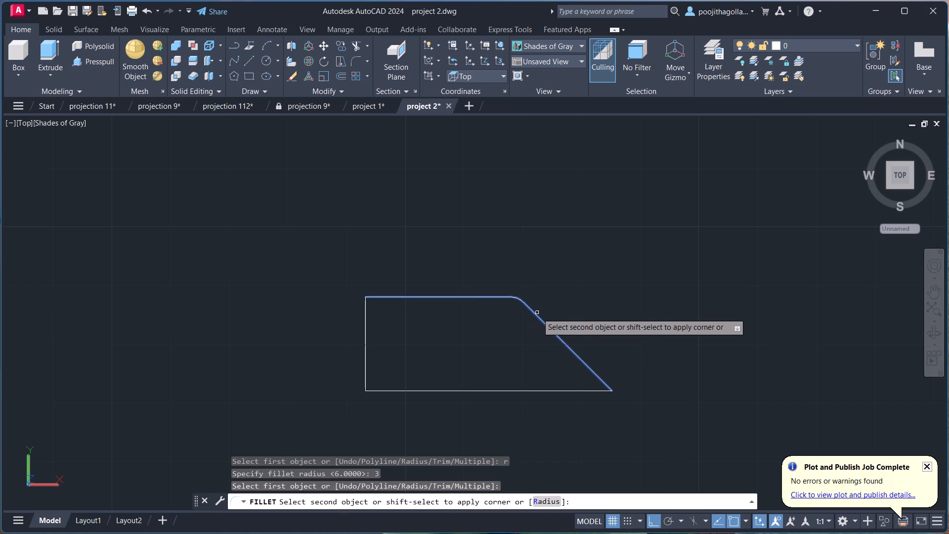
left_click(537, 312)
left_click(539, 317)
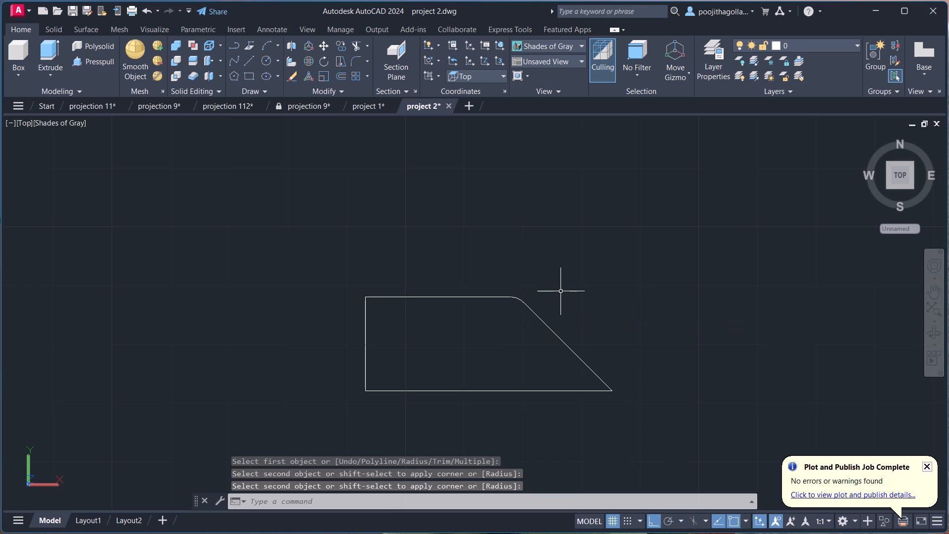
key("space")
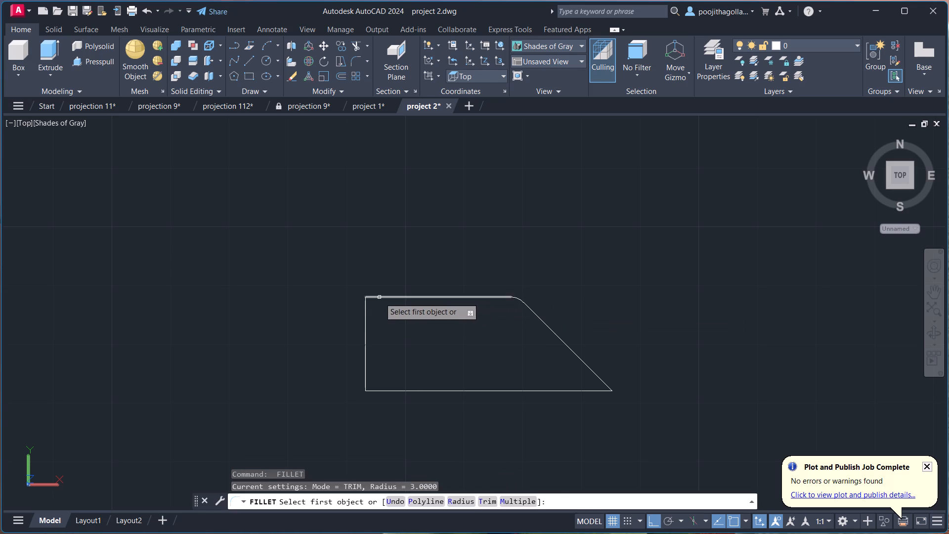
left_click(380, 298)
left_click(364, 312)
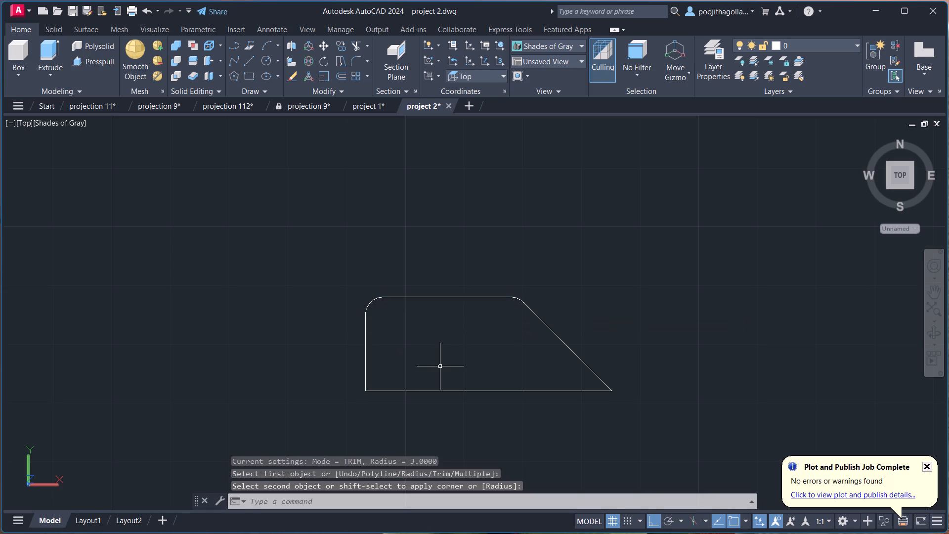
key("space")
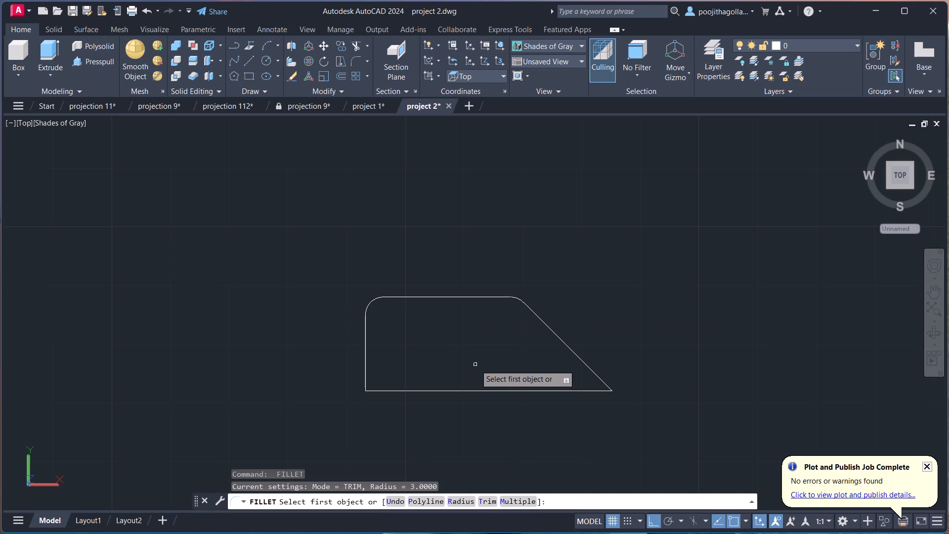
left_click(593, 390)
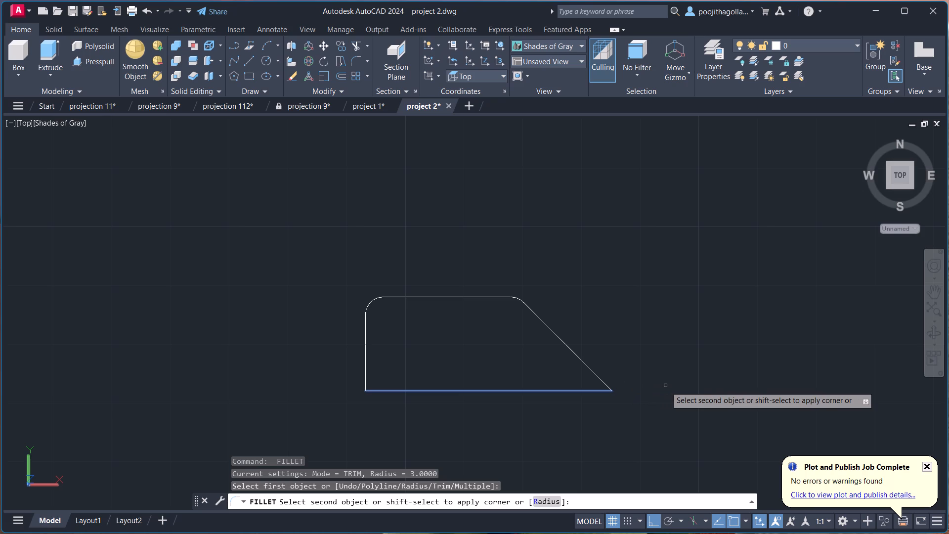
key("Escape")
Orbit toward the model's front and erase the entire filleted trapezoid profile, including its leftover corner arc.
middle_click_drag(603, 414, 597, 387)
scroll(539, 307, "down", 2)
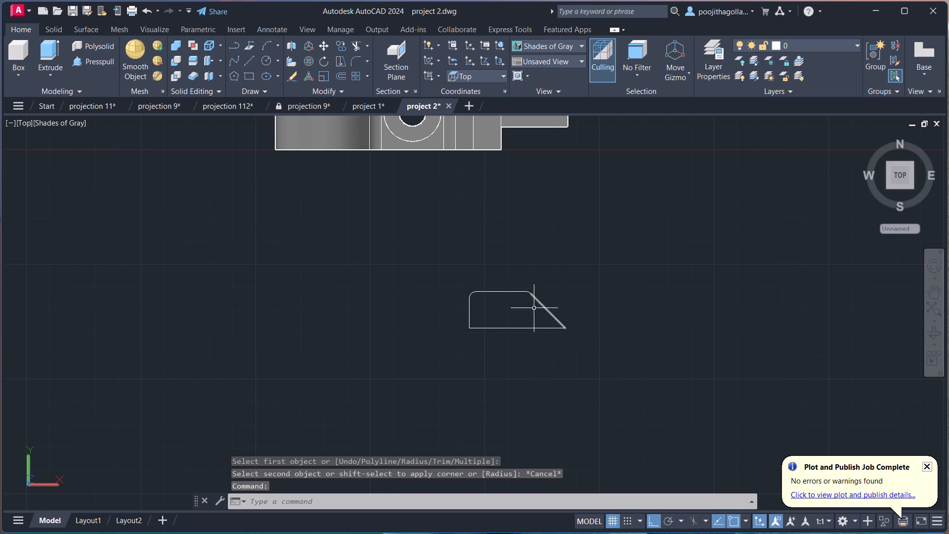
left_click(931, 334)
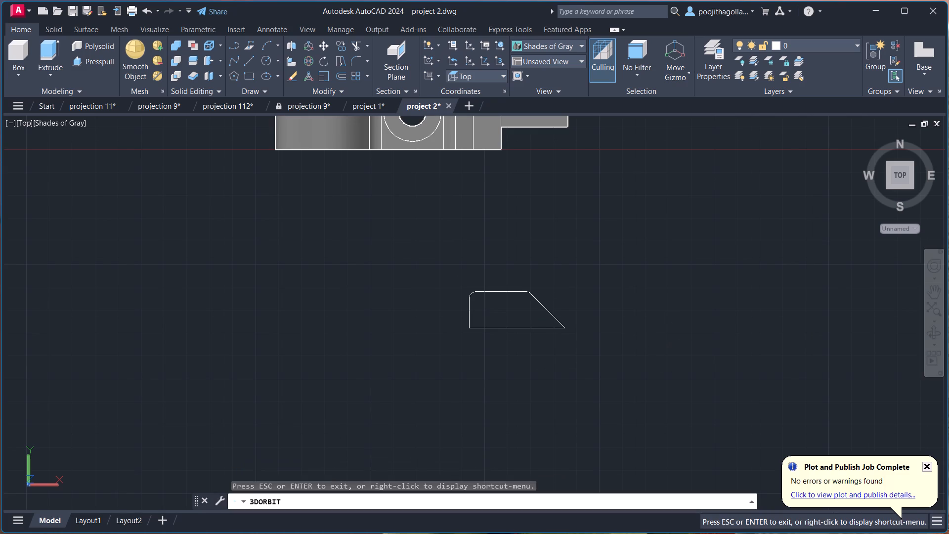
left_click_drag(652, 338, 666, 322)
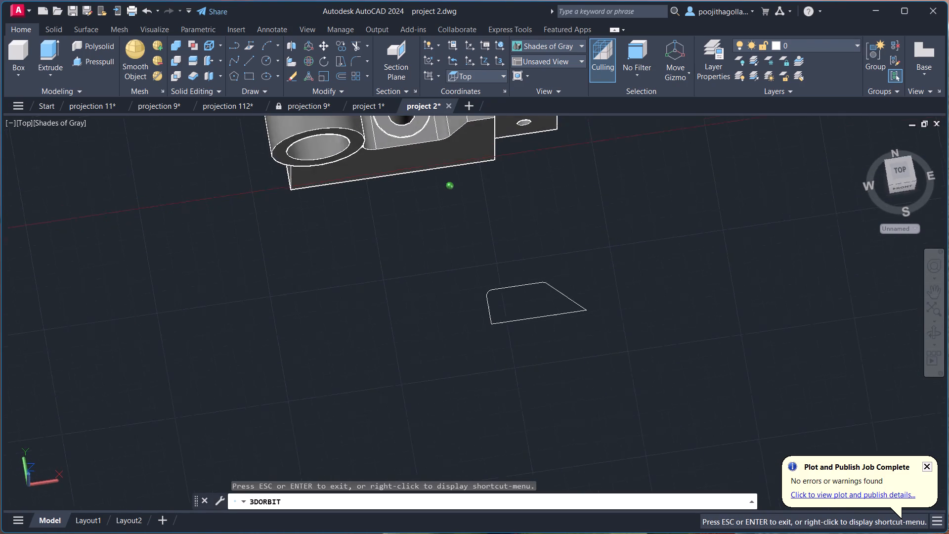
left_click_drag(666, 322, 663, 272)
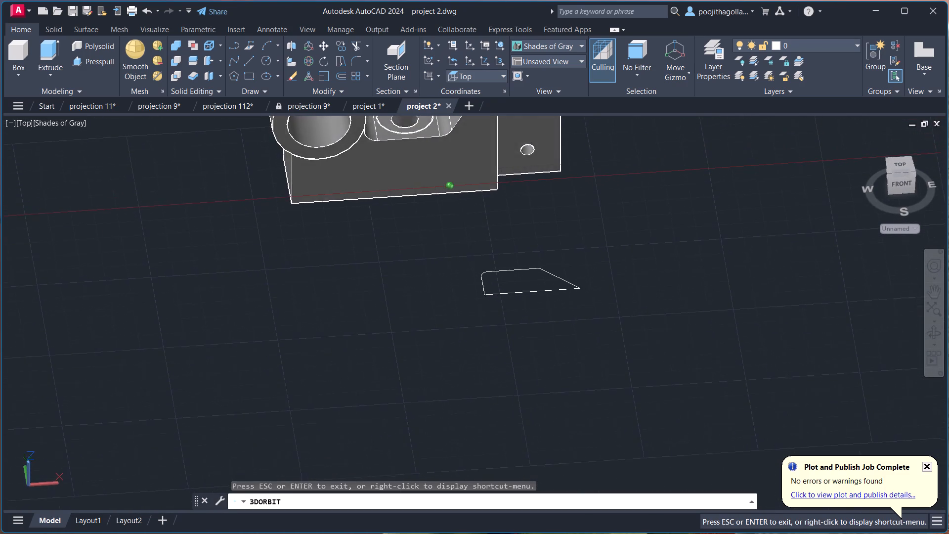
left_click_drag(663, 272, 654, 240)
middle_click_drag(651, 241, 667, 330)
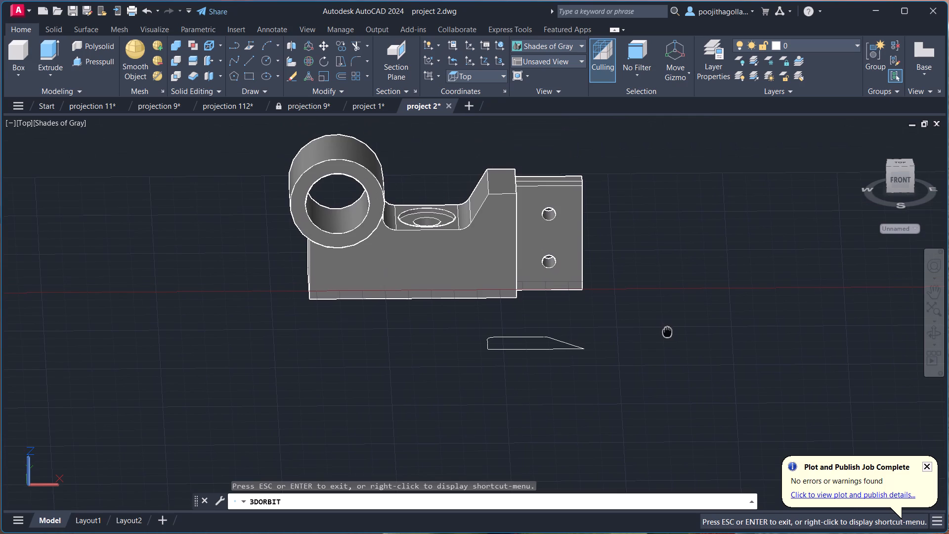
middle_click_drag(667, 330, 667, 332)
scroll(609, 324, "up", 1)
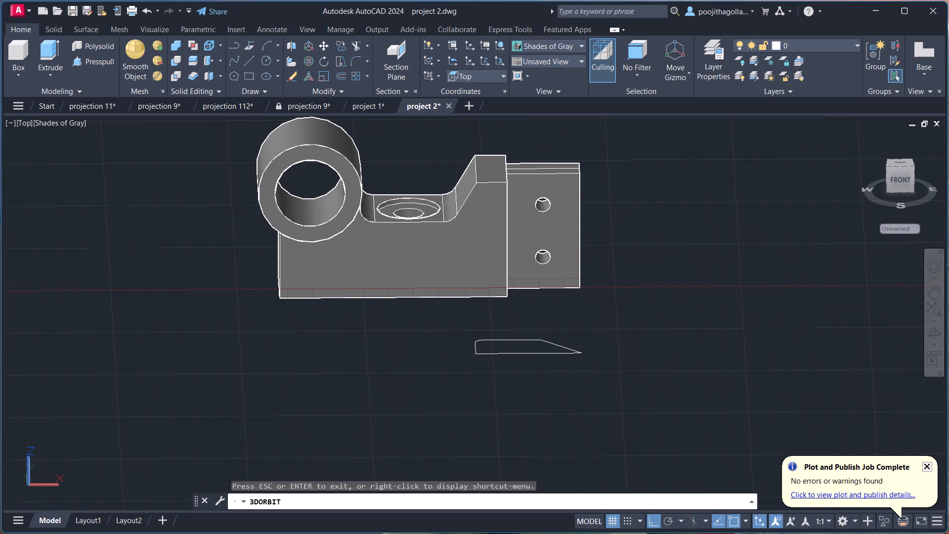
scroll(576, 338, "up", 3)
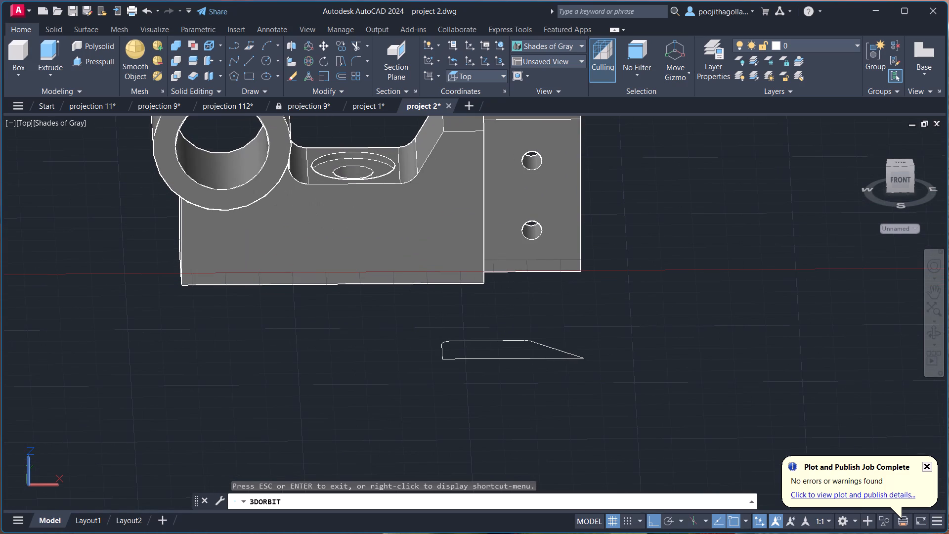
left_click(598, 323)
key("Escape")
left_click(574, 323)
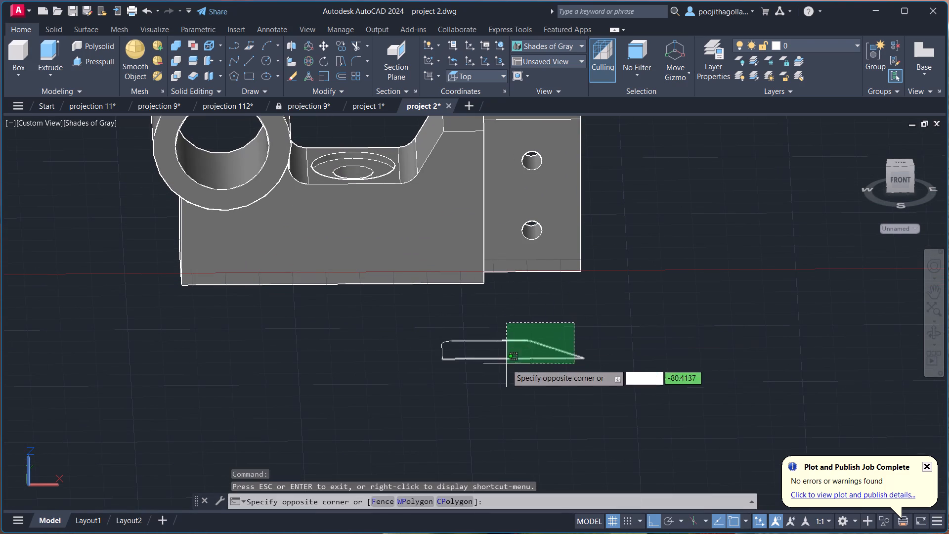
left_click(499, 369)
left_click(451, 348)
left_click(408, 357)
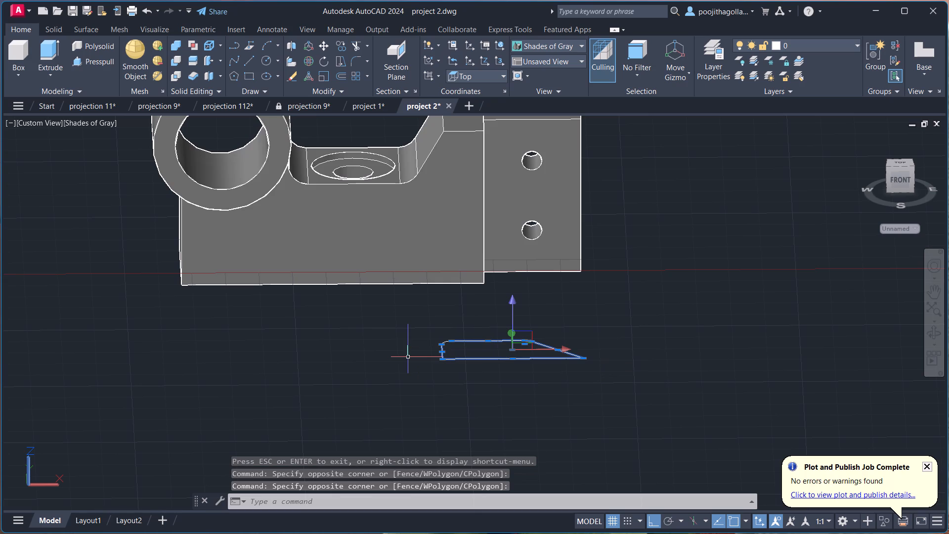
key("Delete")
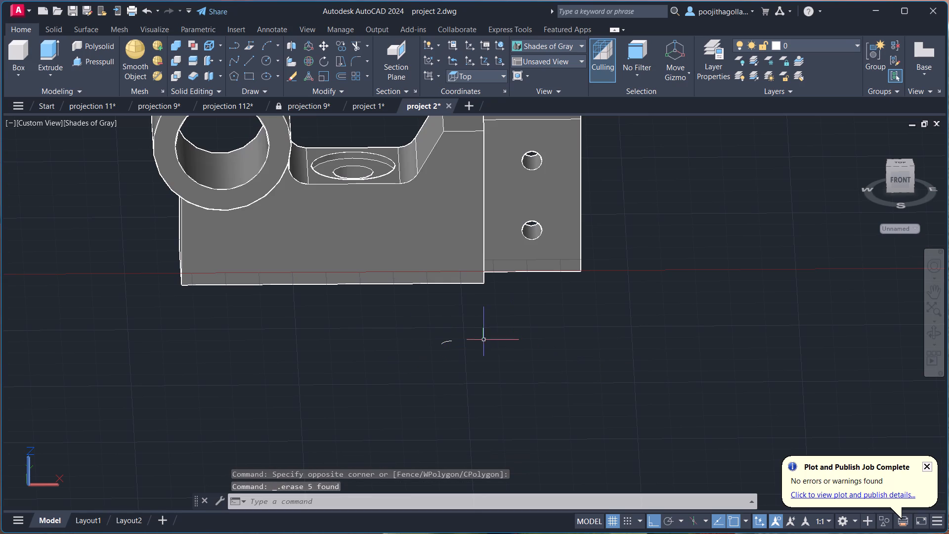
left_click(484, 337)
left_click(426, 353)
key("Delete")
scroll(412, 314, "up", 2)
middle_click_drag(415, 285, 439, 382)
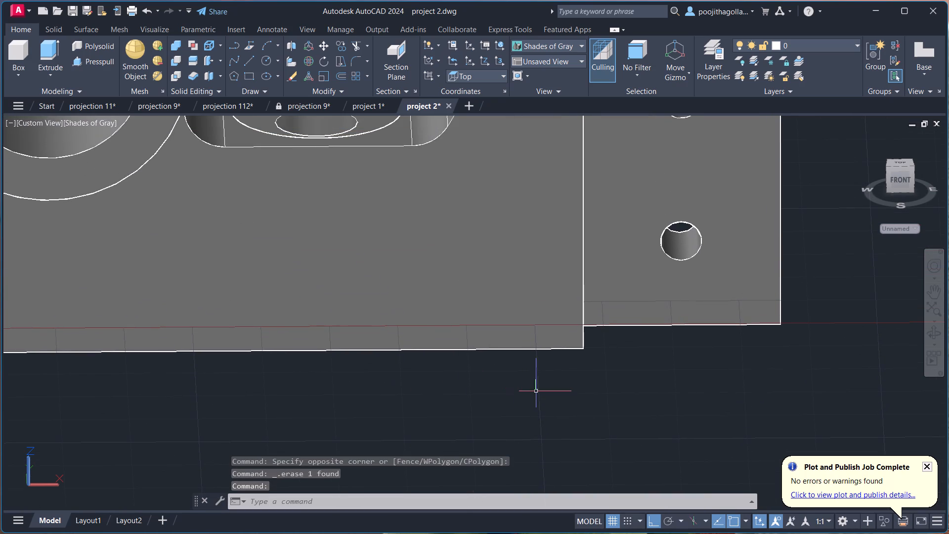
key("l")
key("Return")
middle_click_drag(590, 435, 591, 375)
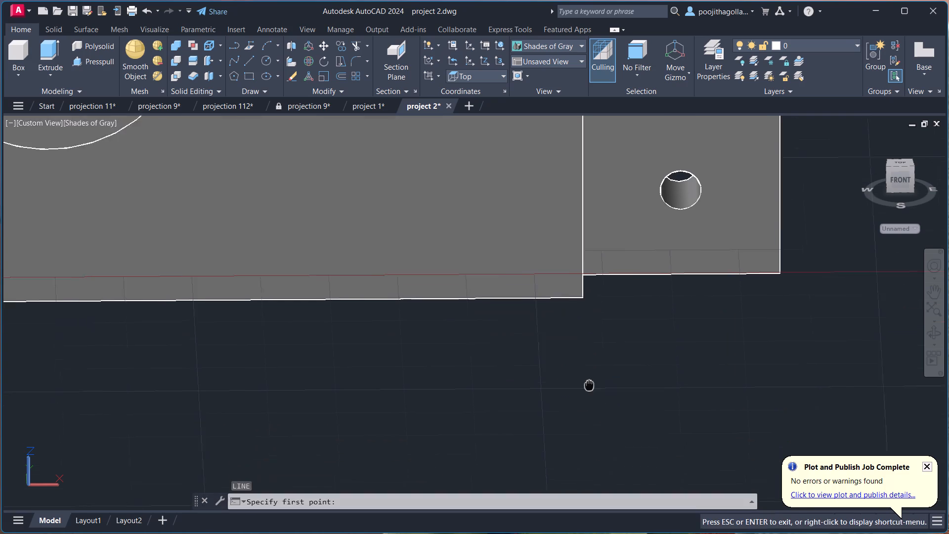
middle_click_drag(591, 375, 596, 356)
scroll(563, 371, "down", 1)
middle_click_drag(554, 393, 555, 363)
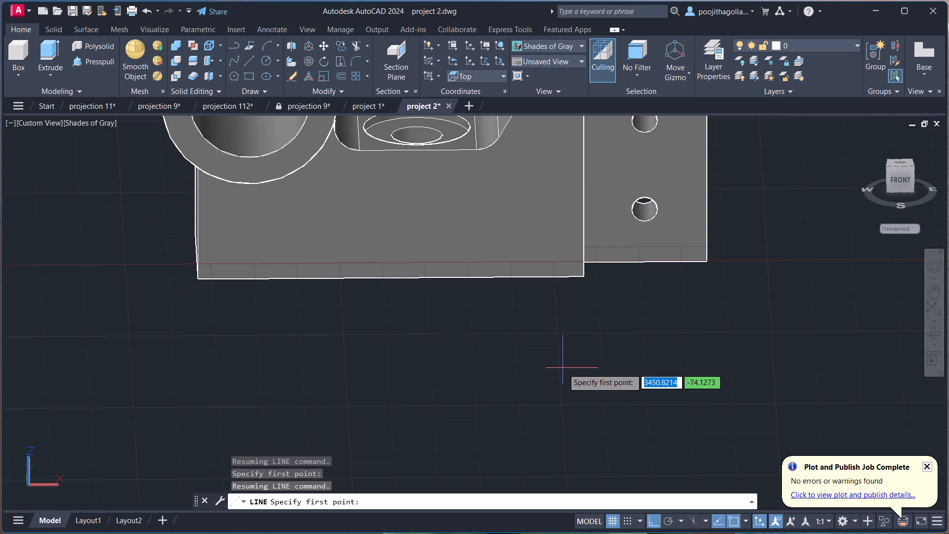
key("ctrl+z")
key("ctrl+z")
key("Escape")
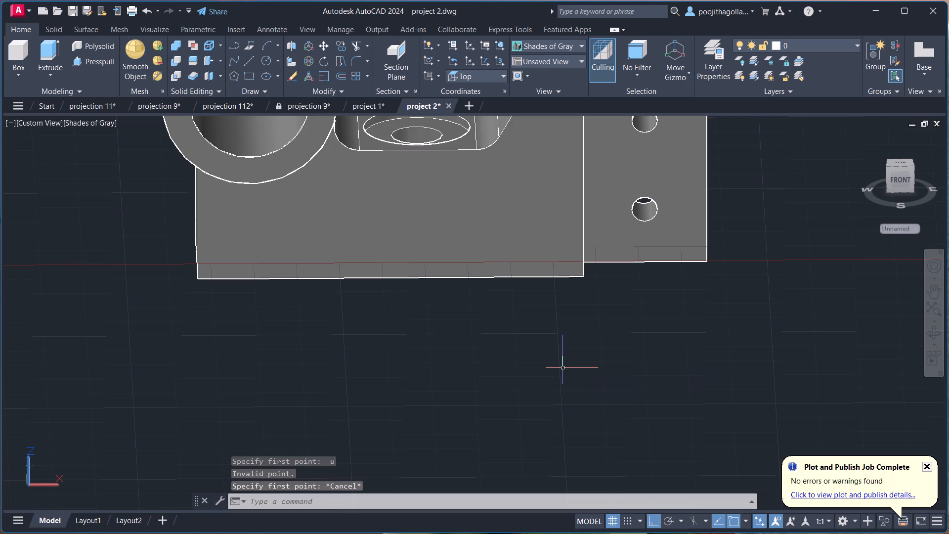
Undo the erasures to restore the entire filleted trapezoid profile in front of the body.
key("ctrl+z")
key("ctrl+z")
key("ctrl+z")
key("ctrl+z")
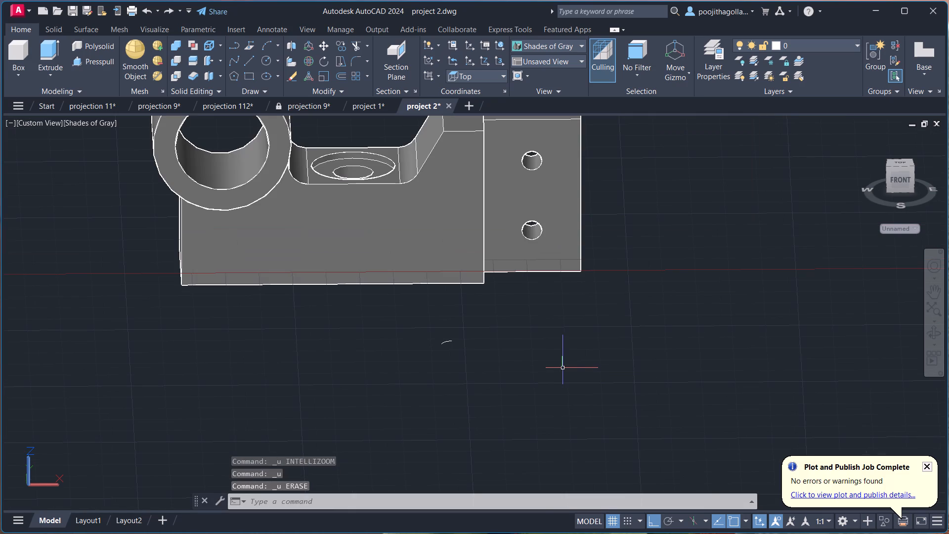
key("ctrl+z")
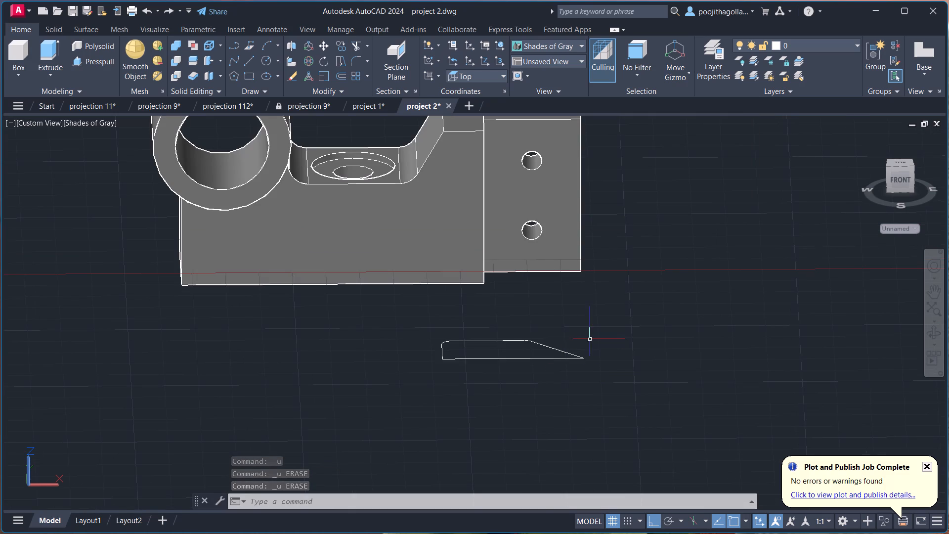
Join all lines and corner arcs of the filleted trapezoid profile into a single polyline.
scroll(565, 335, "up", 1)
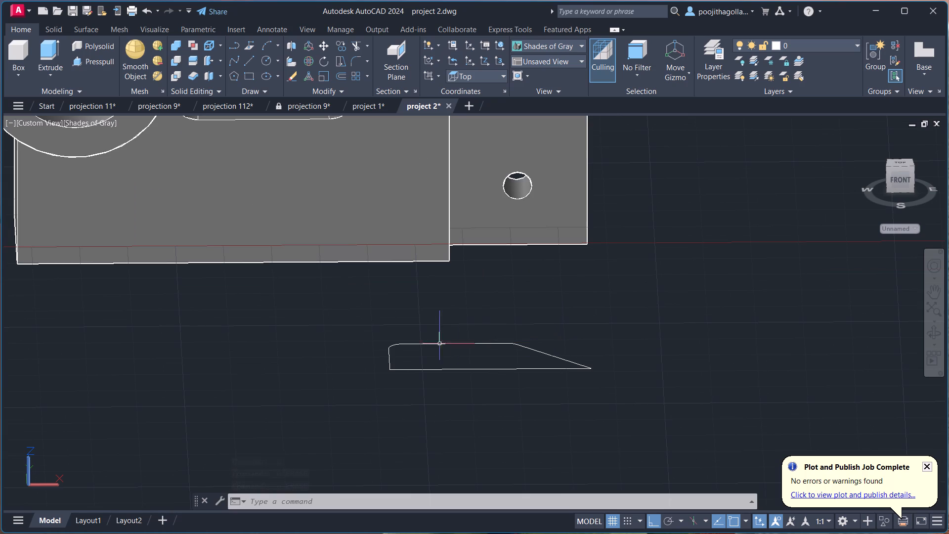
left_click(614, 319)
left_click(317, 410)
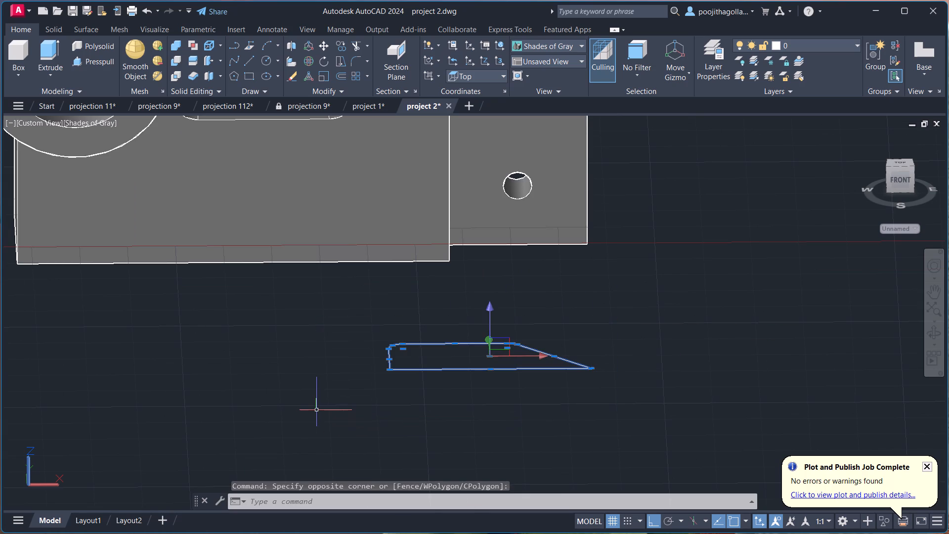
key("j")
key("Return")
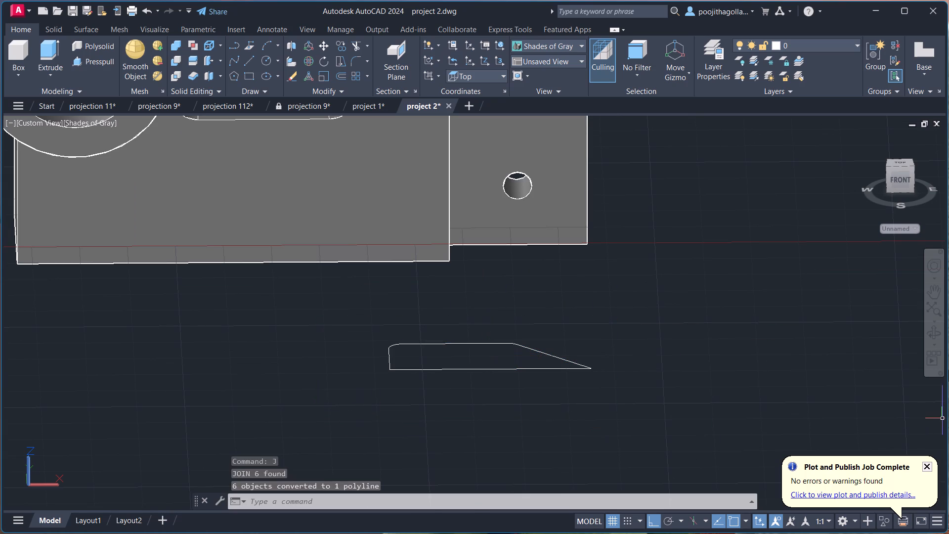
Presspull the joined trapezoid profile upward to a height of 16.
left_click(936, 339)
left_click_drag(761, 347, 763, 378)
key("Escape")
middle_click_drag(763, 378, 791, 301)
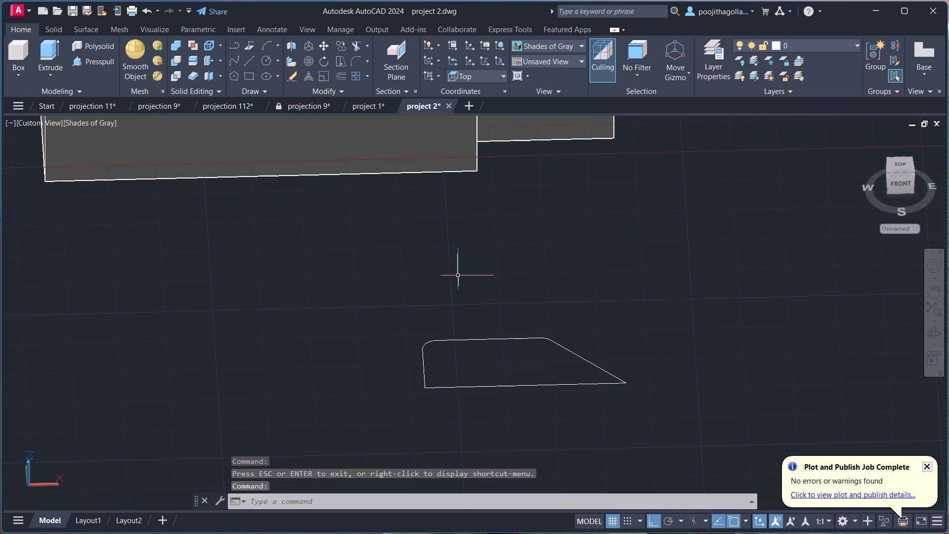
left_click(90, 61)
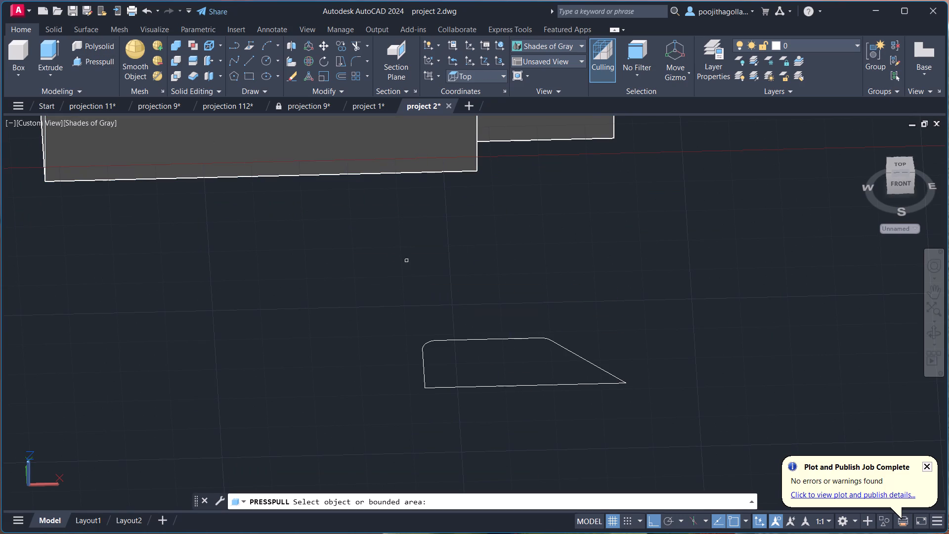
left_click(490, 362)
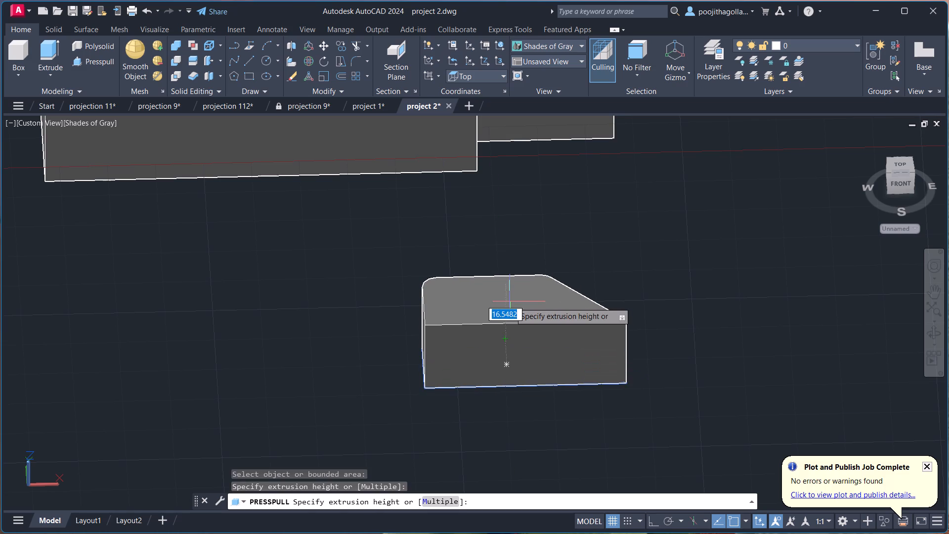
type("16")
key("Return")
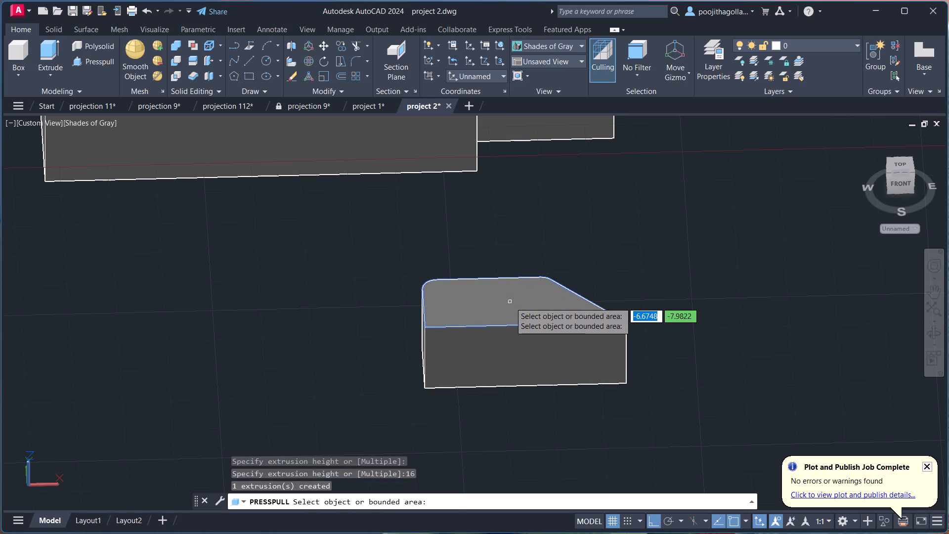
key("Escape")
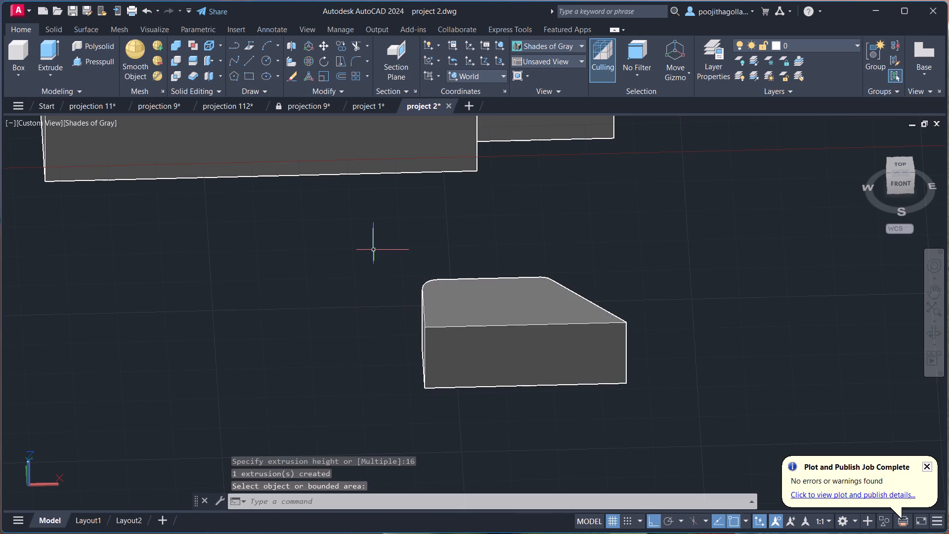
Show the model in 2D Wireframe visual style from the Front view.
middle_click_drag(368, 260, 379, 307)
middle_click_drag(369, 263, 381, 328)
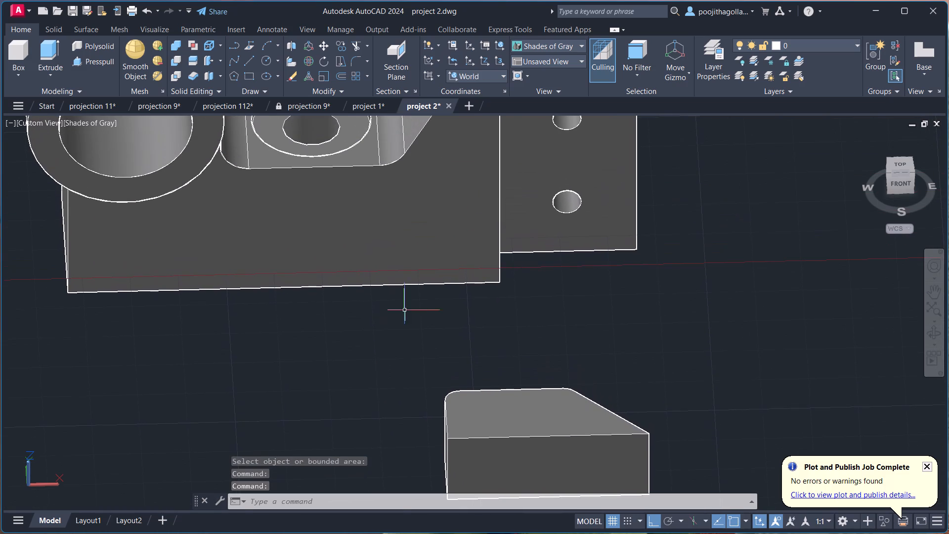
left_click(935, 338)
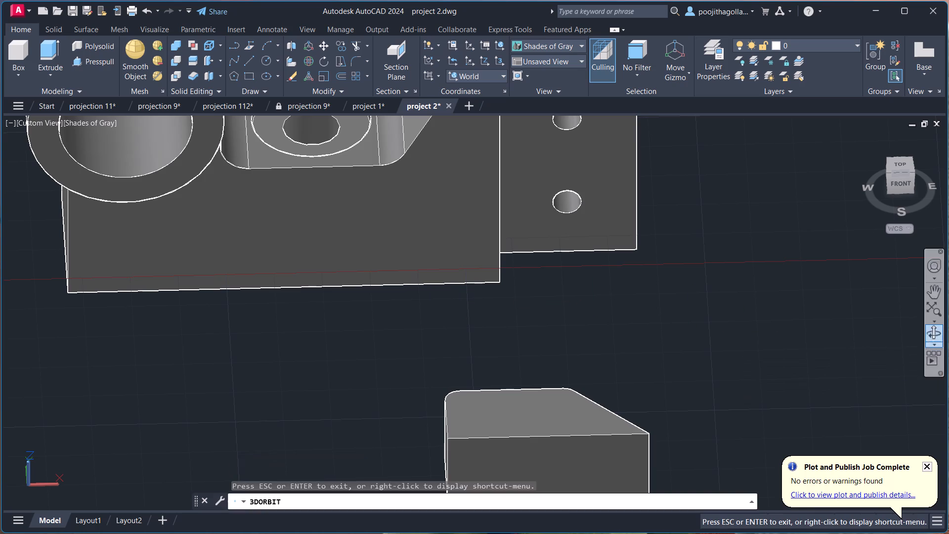
left_click_drag(591, 322, 600, 297)
scroll(600, 297, "up", 4)
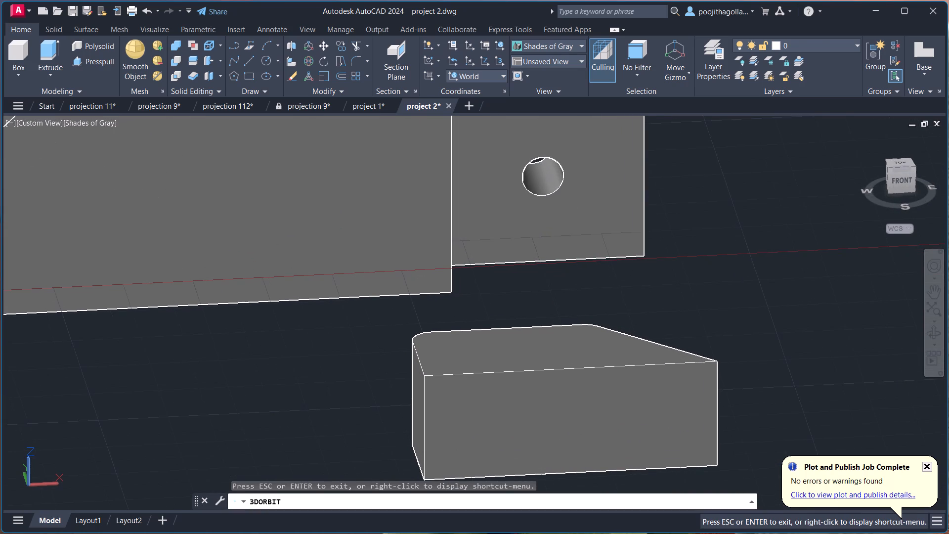
middle_click_drag(546, 308, 602, 309)
middle_click_drag(540, 310, 568, 297)
middle_click_drag(564, 297, 573, 312)
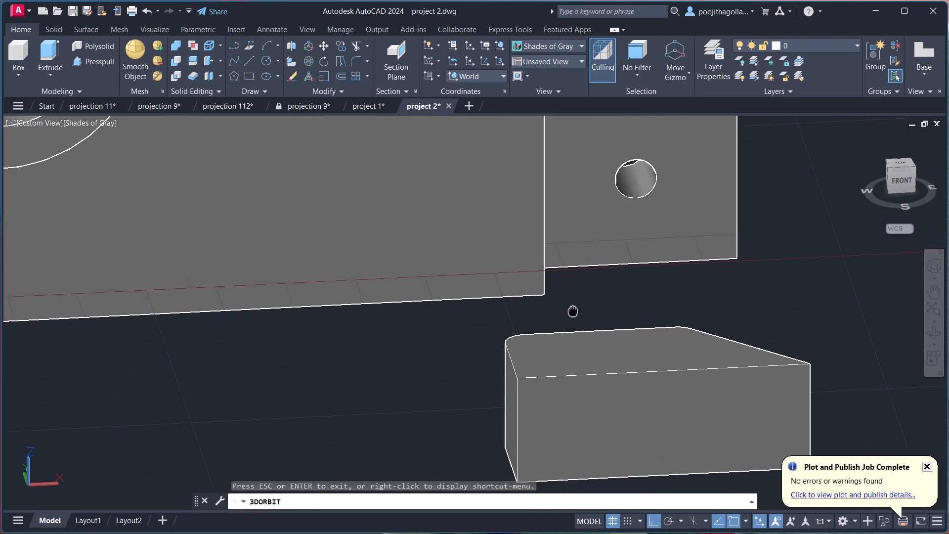
middle_click_drag(573, 312, 580, 326)
key("Escape")
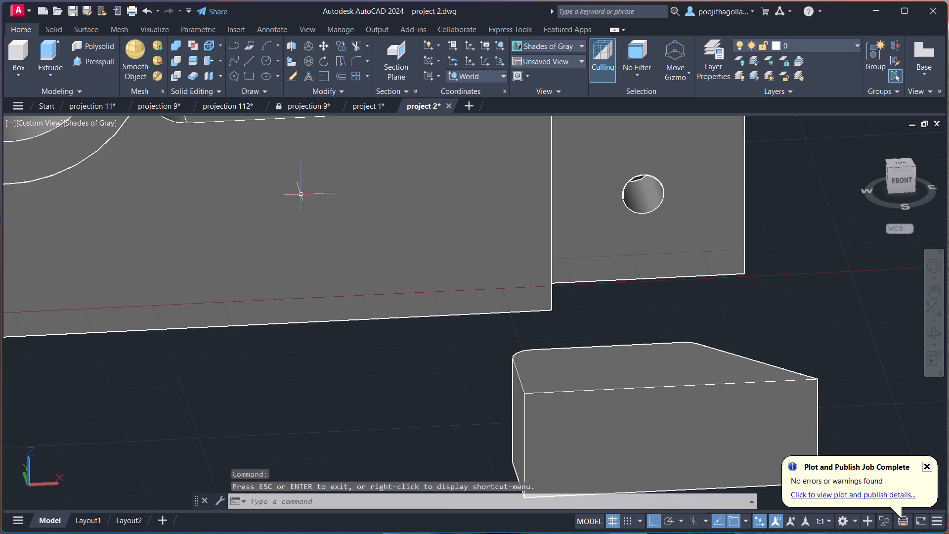
left_click(69, 120)
left_click(123, 159)
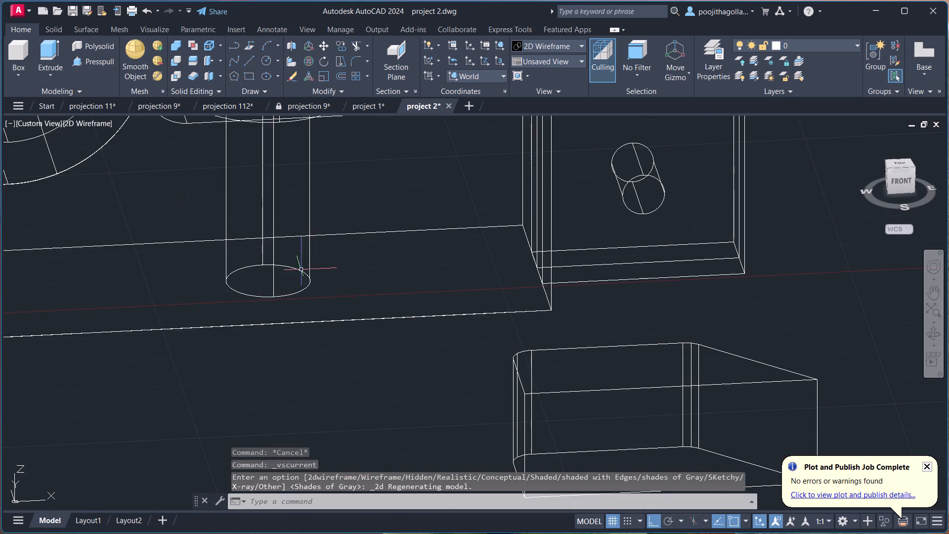
middle_click_drag(383, 334, 384, 282)
scroll(384, 331, "up", 1)
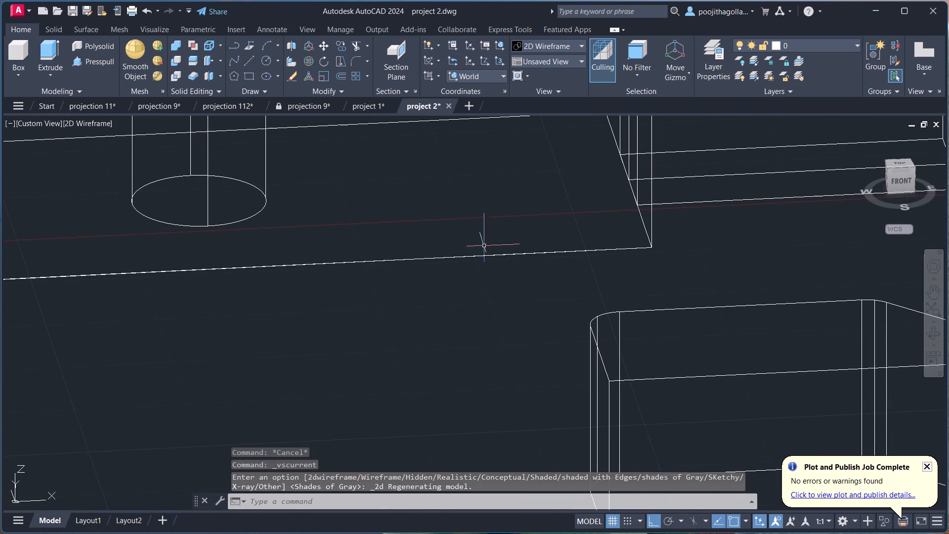
left_click(41, 125)
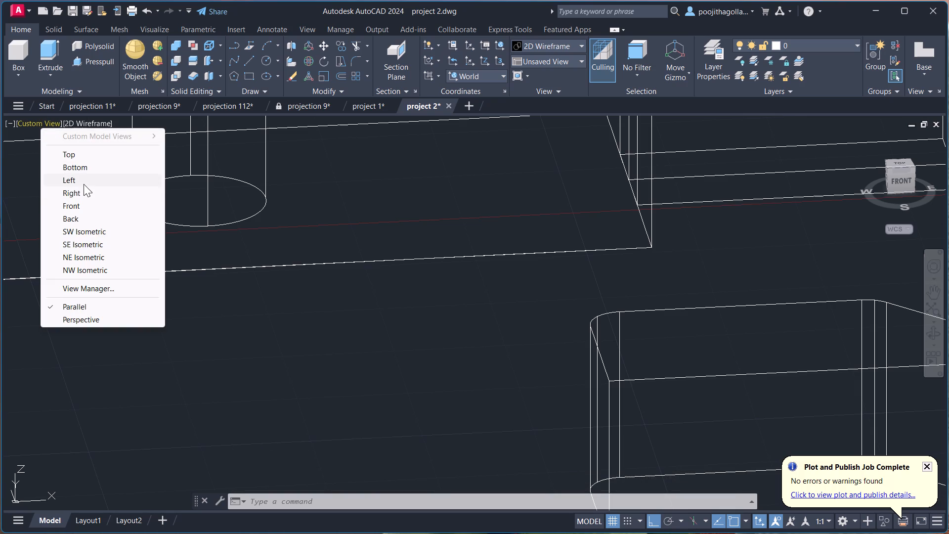
left_click(75, 207)
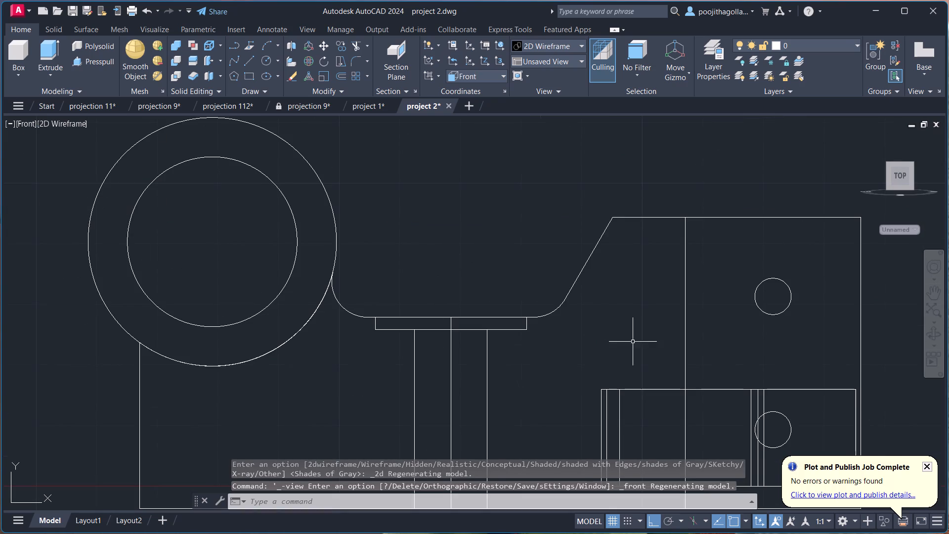
Draw consecutive 12 and 42 line segments along the body's bottom edge toward the hub, starting at the end plate's vertical edge.
middle_click_drag(637, 342, 591, 186)
scroll(558, 330, "up", 2)
middle_click_drag(582, 361, 567, 308)
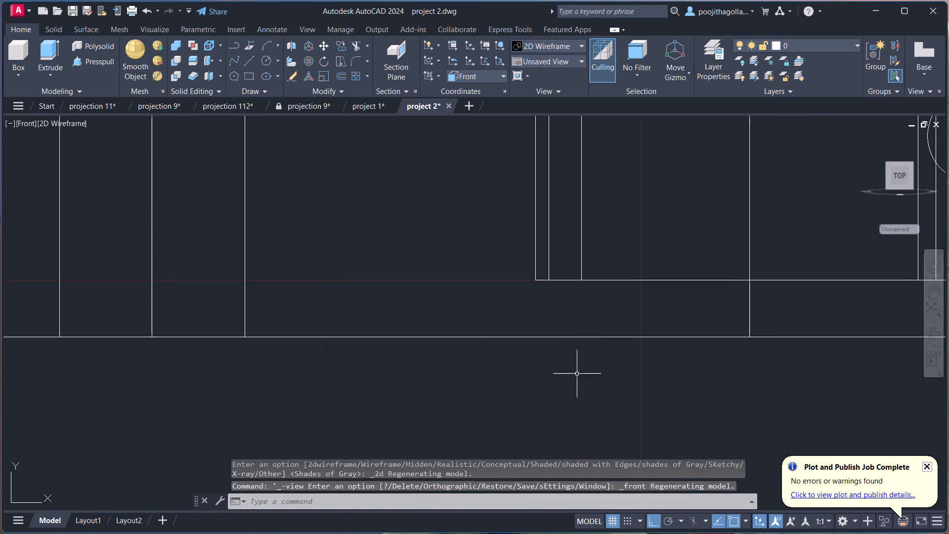
middle_click_drag(579, 370, 592, 374)
key("l")
key("Return")
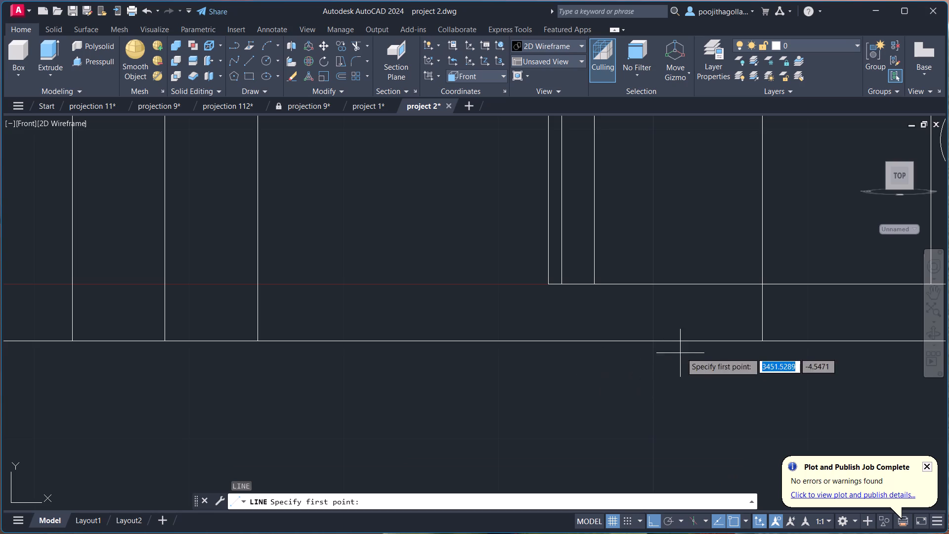
left_click(764, 341)
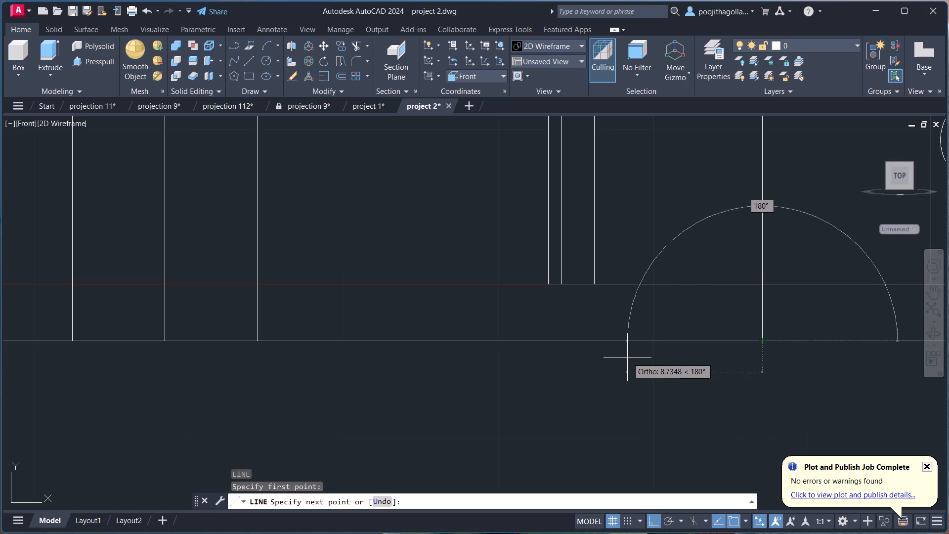
type("12")
key("Return")
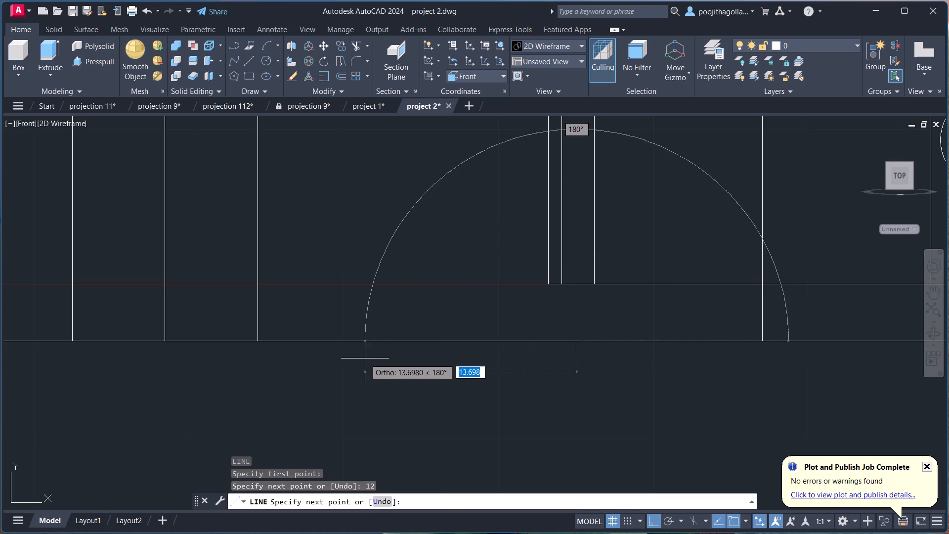
type("42")
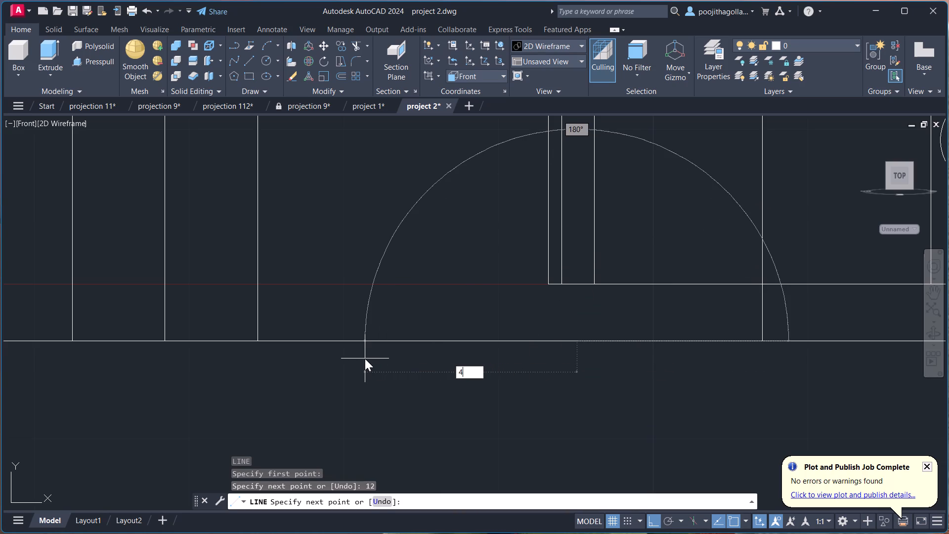
key("Return")
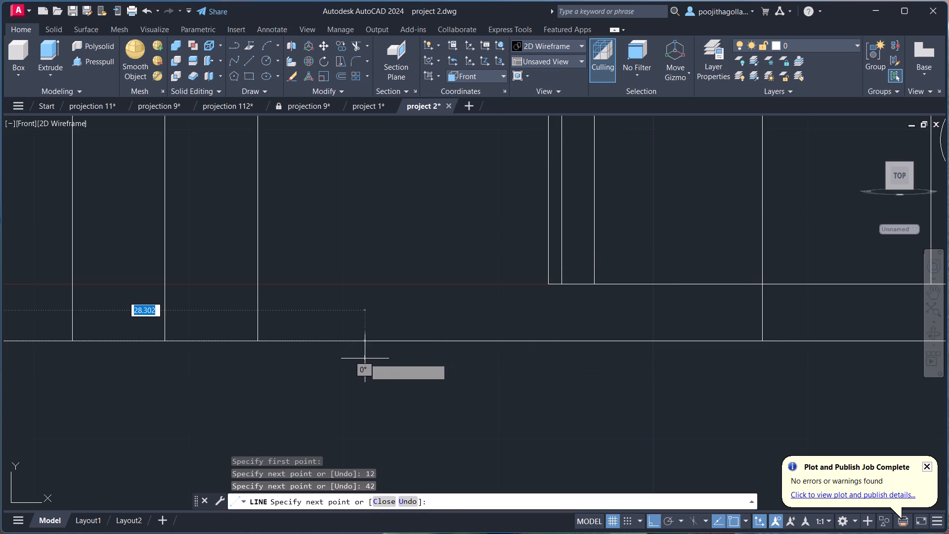
Continue the line with a vertical segment about 18 long, straight down from the body's bottom edge.
middle_click_drag(391, 415, 468, 325)
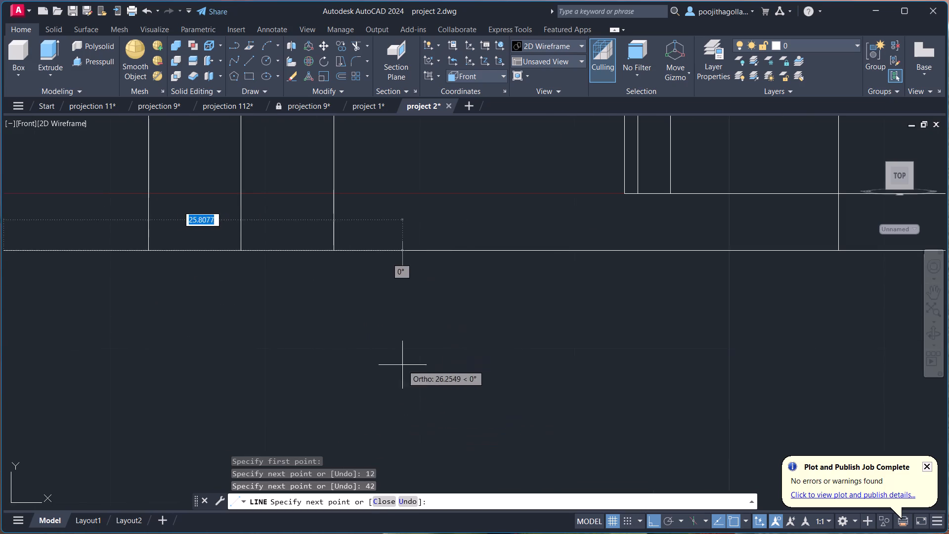
scroll(383, 386, "down", 2)
middle_click_drag(371, 400, 402, 336)
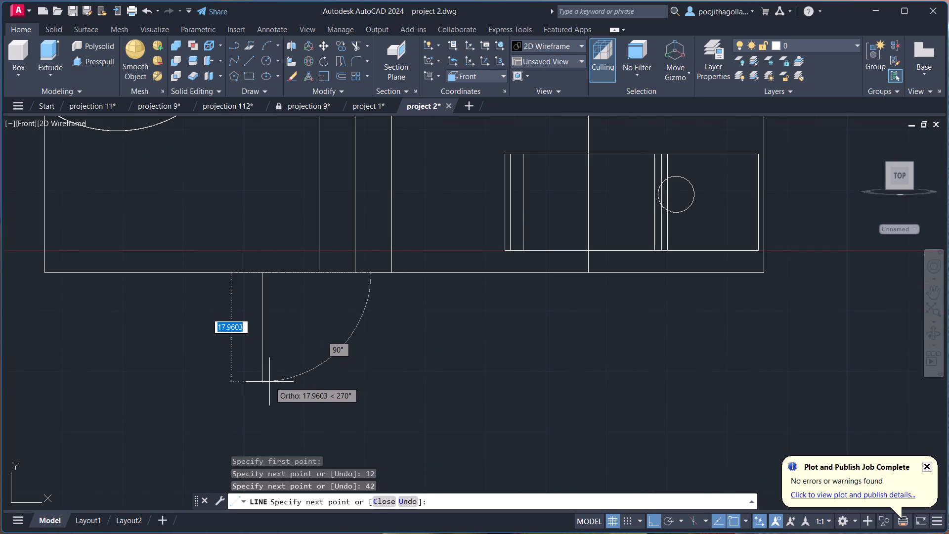
left_click(269, 382)
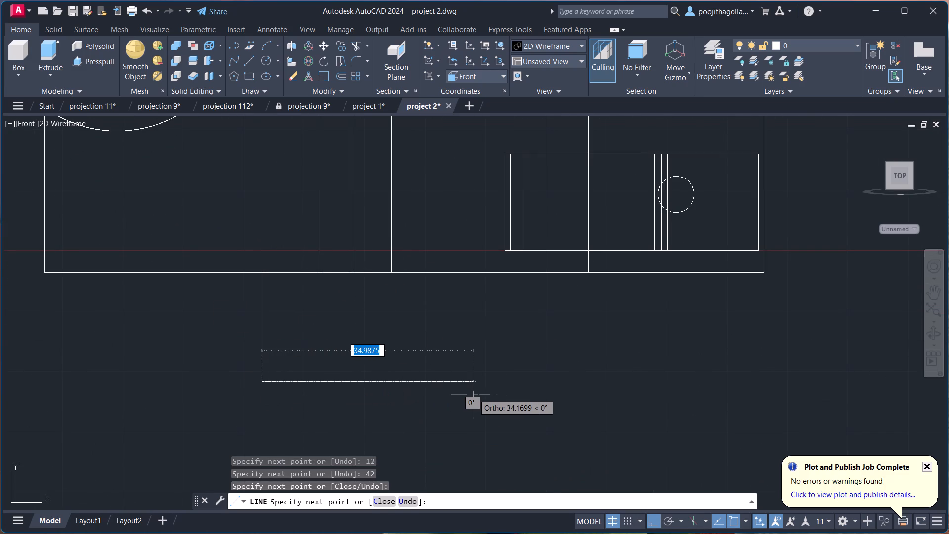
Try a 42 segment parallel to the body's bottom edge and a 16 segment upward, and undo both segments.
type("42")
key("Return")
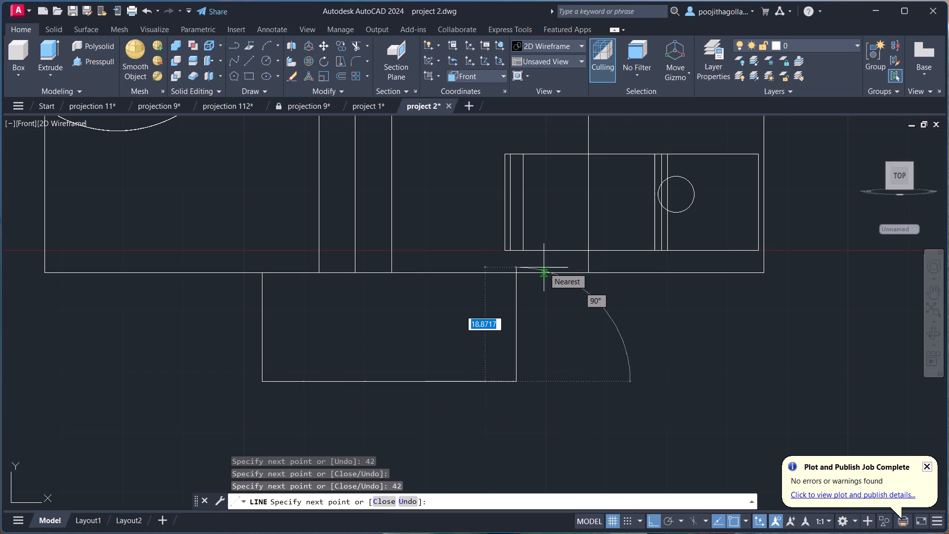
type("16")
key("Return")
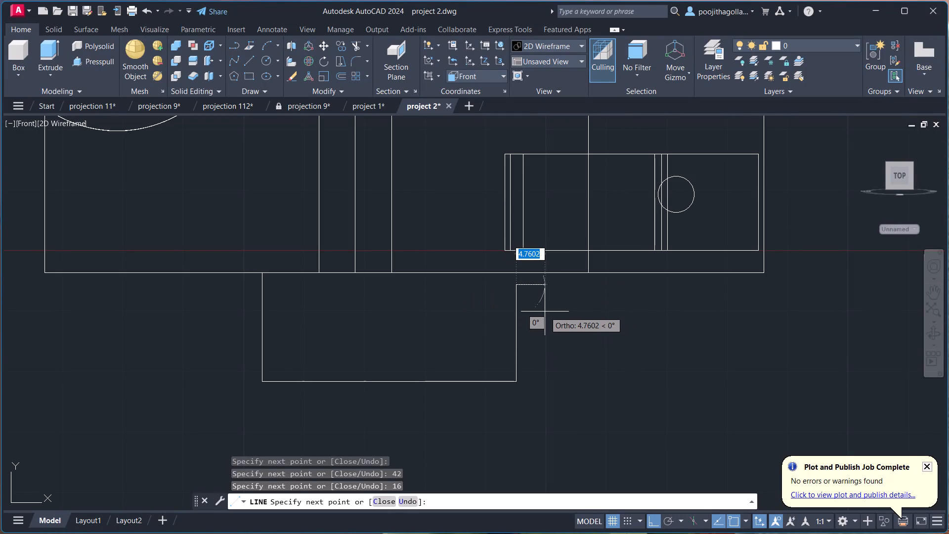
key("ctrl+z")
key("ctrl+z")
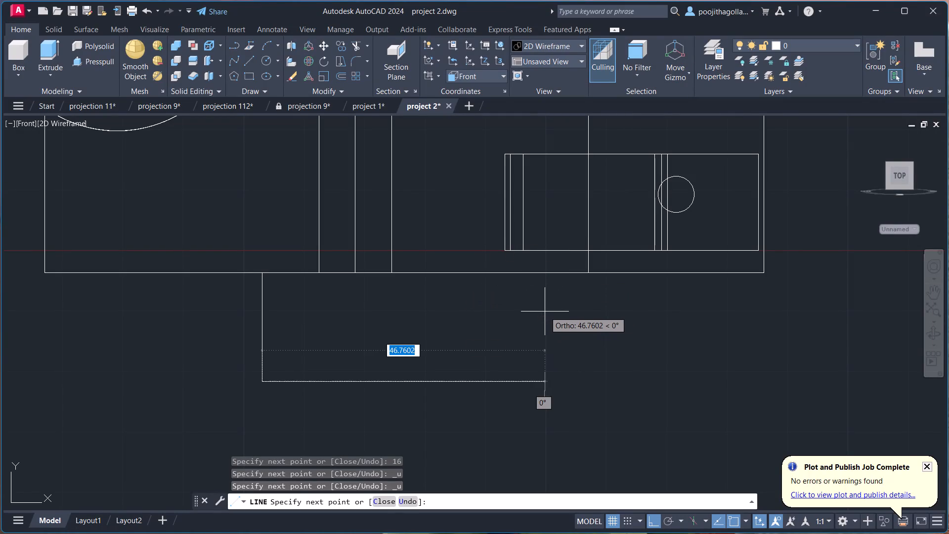
Undo the downward segment and draw a three-sided outline below the body's bottom edge: 16 down, 42 across toward the hub, 16 up.
key("ctrl+z")
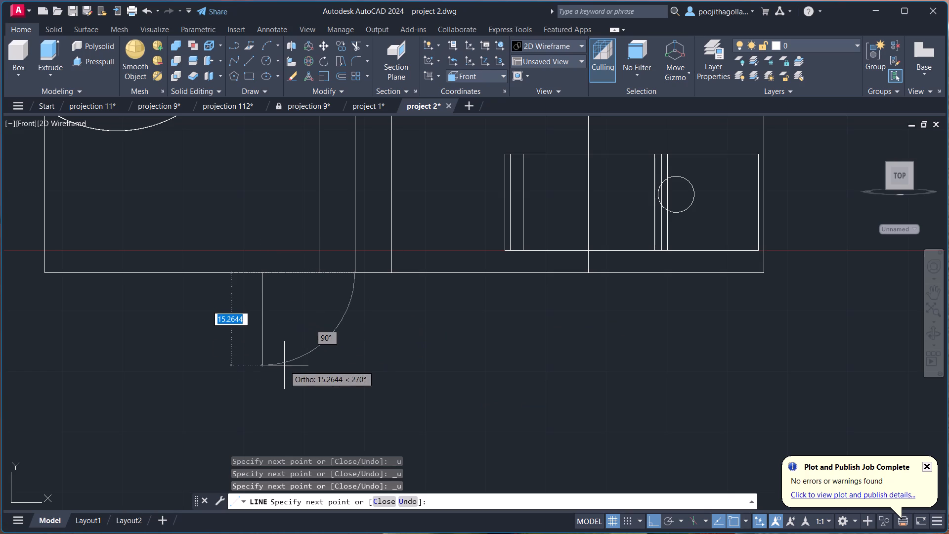
type("16")
key("Return")
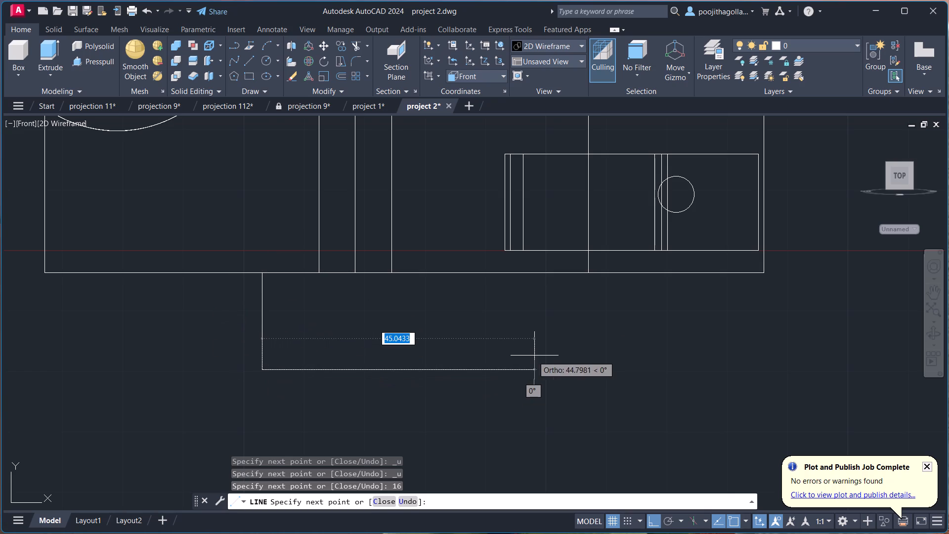
type("42")
key("Return")
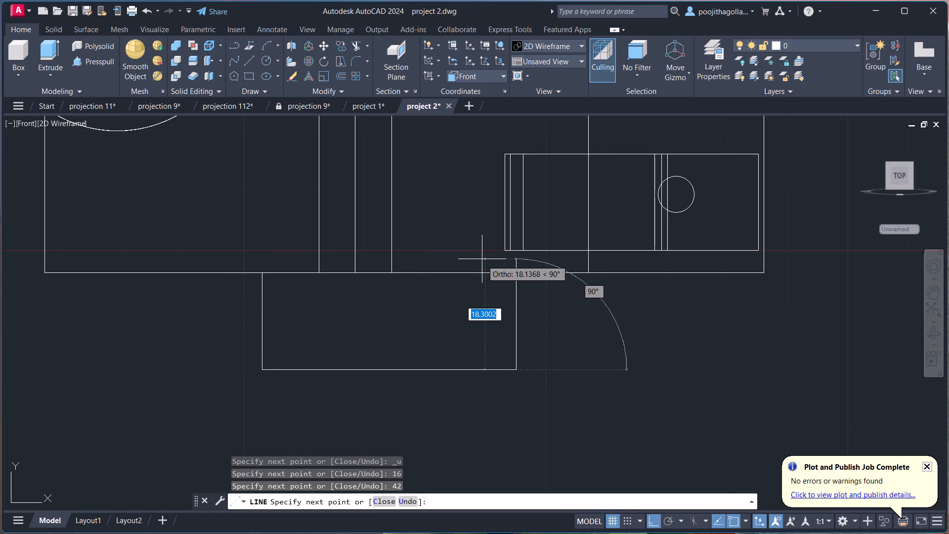
type("16")
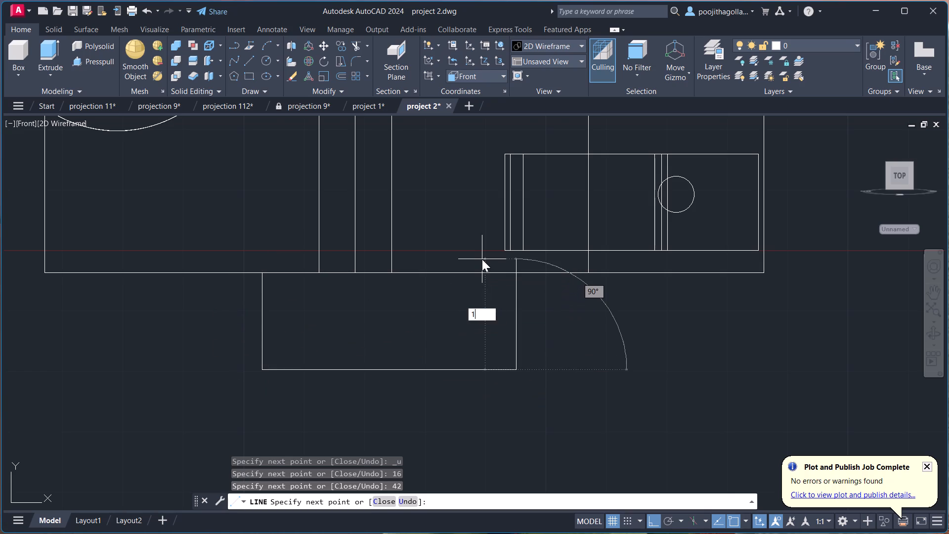
key("Return")
key("Escape")
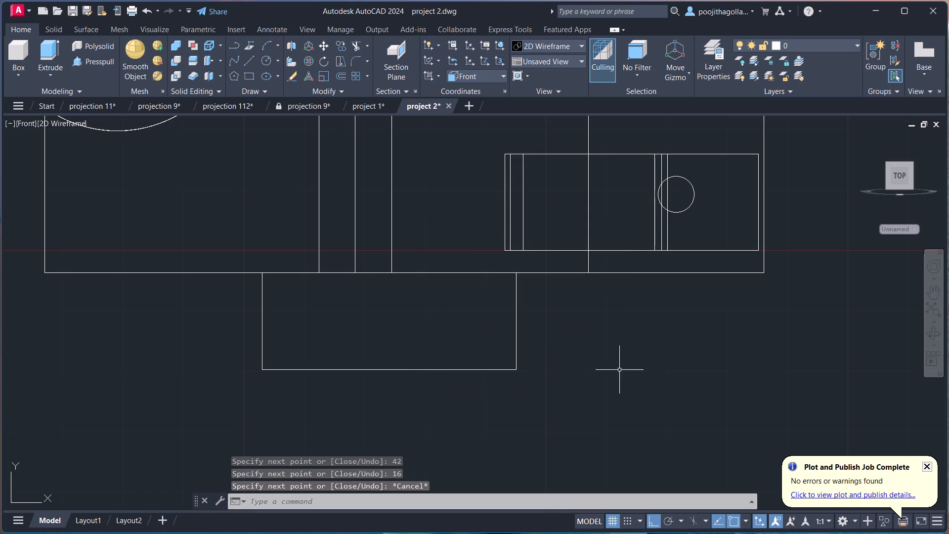
Start the Align operation for fitting the separate filleted trapezoid block to the outline below the body, working in an angled 3D view.
left_click(937, 338)
left_click_drag(625, 350, 704, 350)
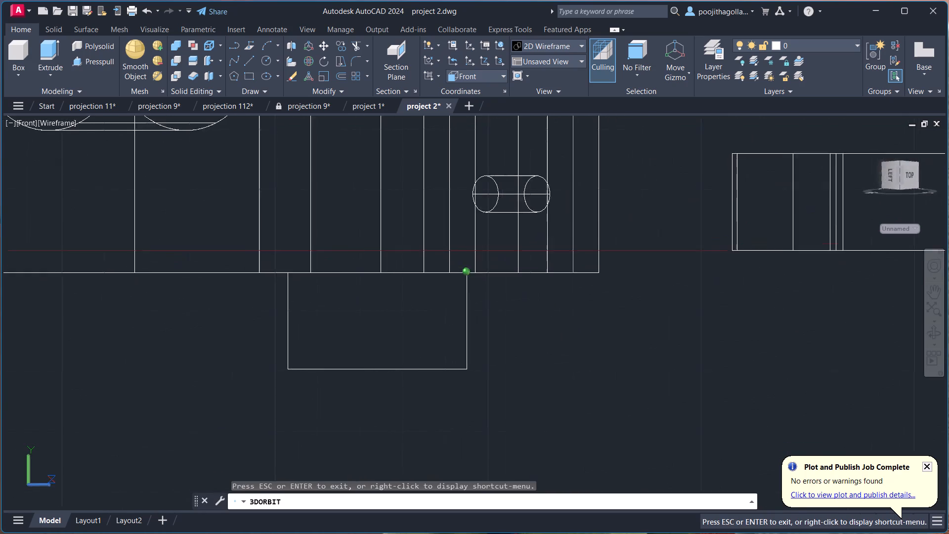
left_click_drag(704, 350, 691, 372)
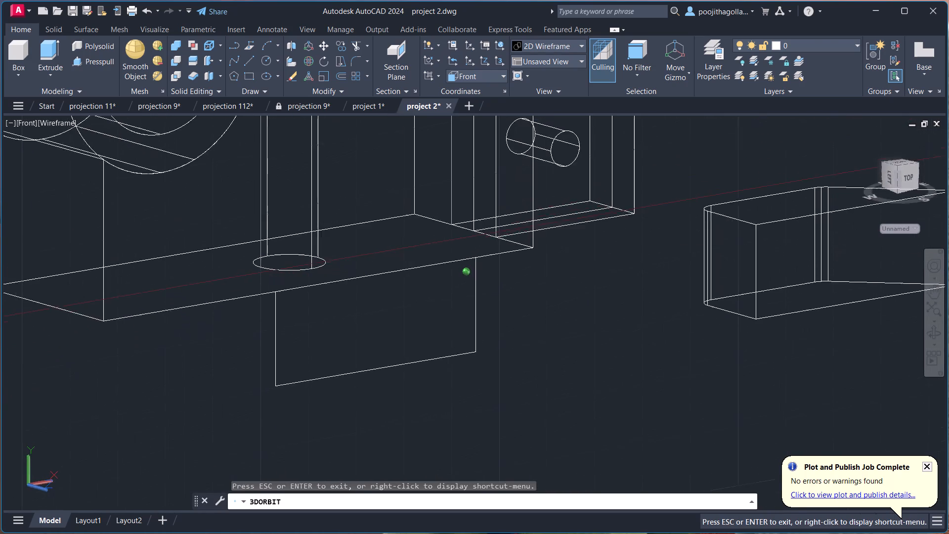
left_click_drag(691, 372, 708, 400)
middle_click_drag(649, 366, 604, 339)
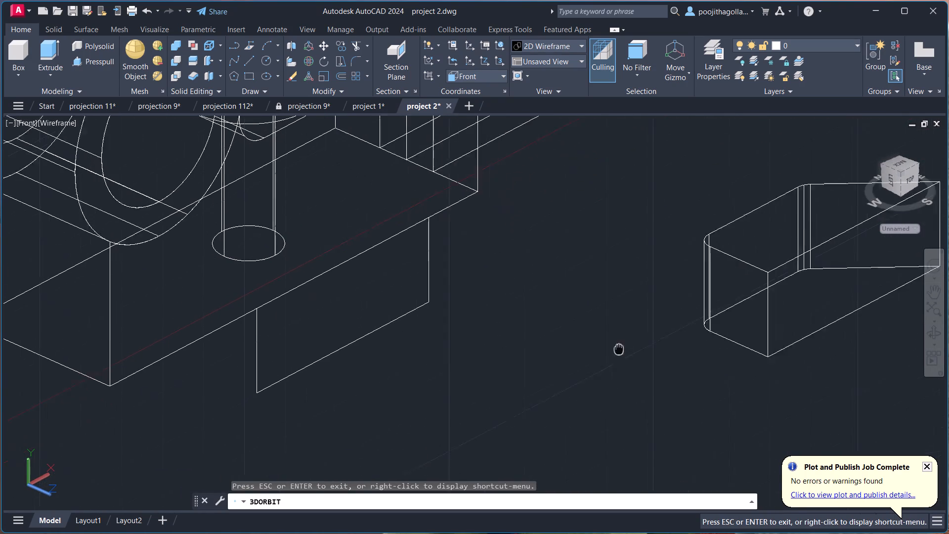
middle_click_drag(604, 339, 576, 333)
middle_click_drag(519, 326, 528, 376)
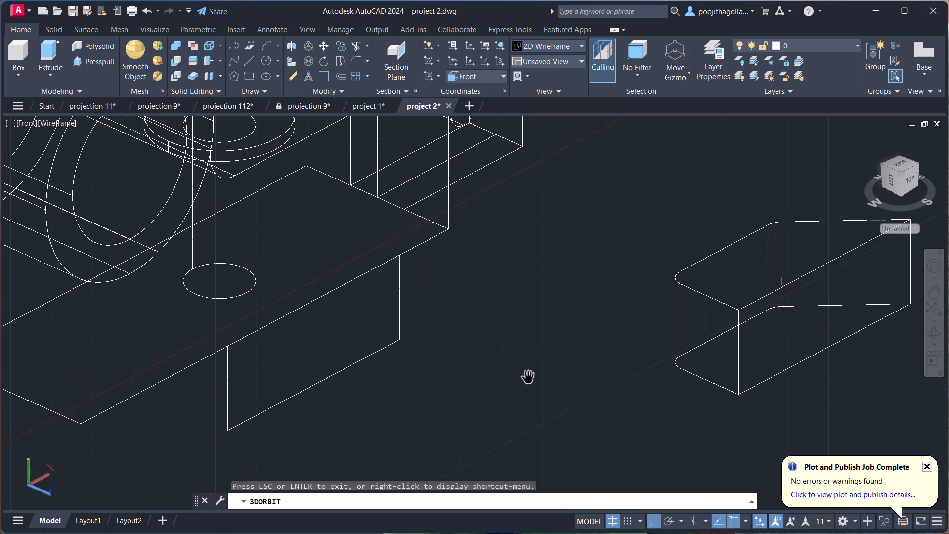
key("Escape")
scroll(530, 352, "down", 1)
middle_click_drag(537, 352, 528, 322)
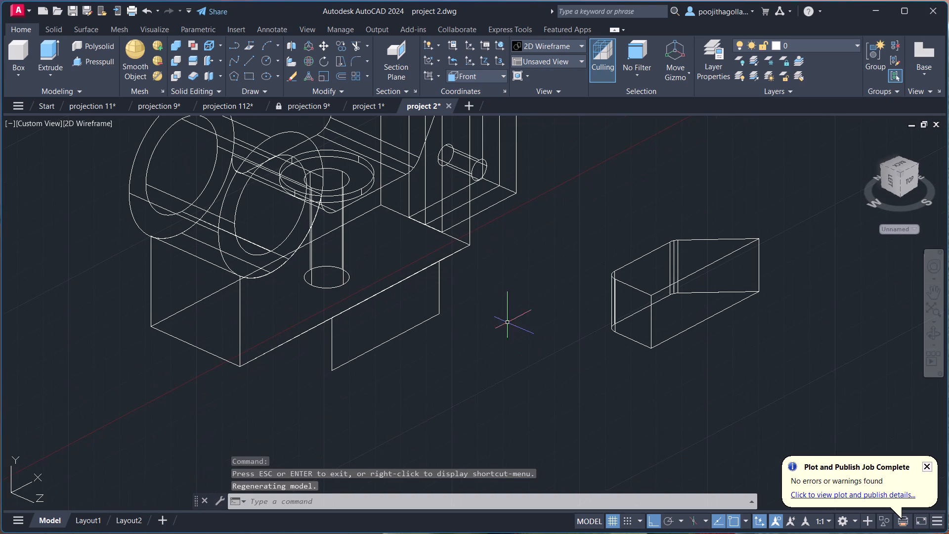
scroll(505, 322, "up", 1)
middle_click_drag(505, 322, 517, 346)
middle_click_drag(521, 353, 518, 324)
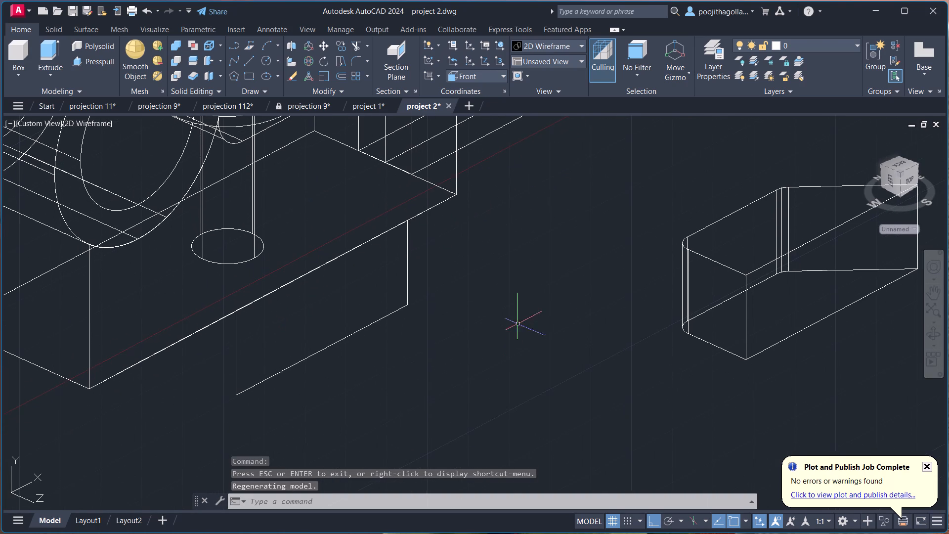
scroll(547, 308, "down", 1)
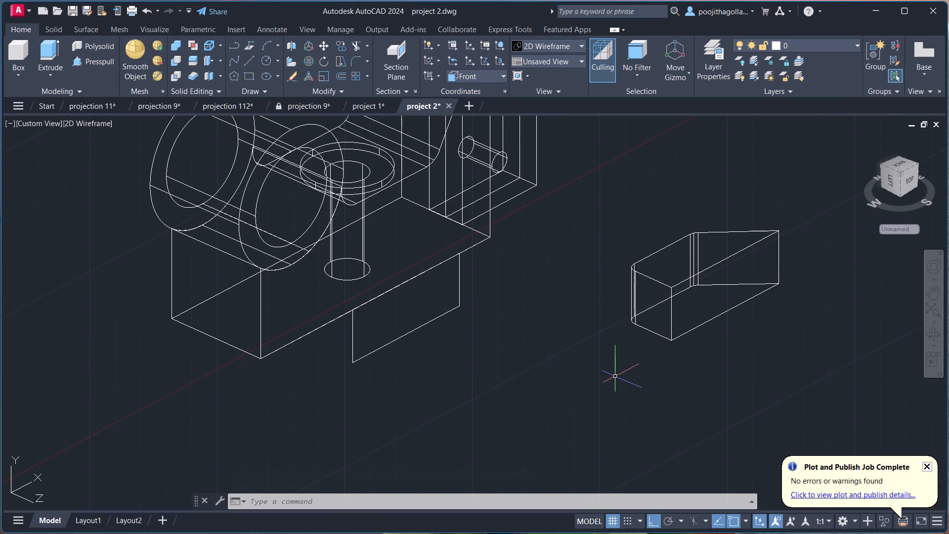
type("al")
key("Return")
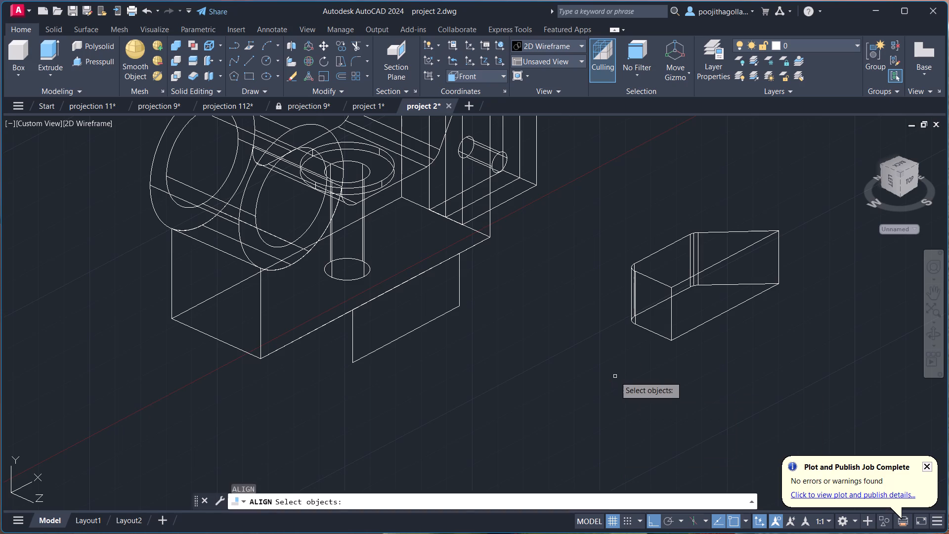
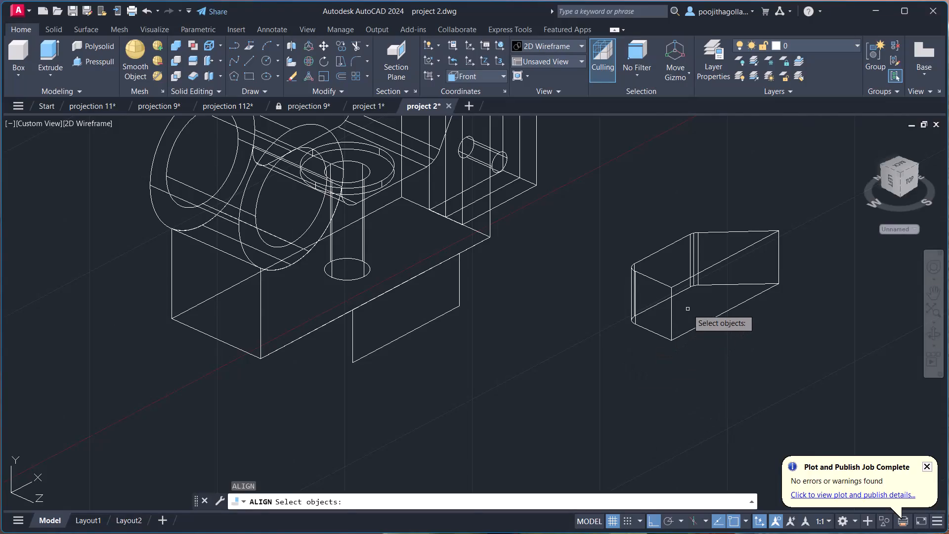
Set the viewport's visual style to Shades of Gray, trying Sketchy on the way.
key("Escape")
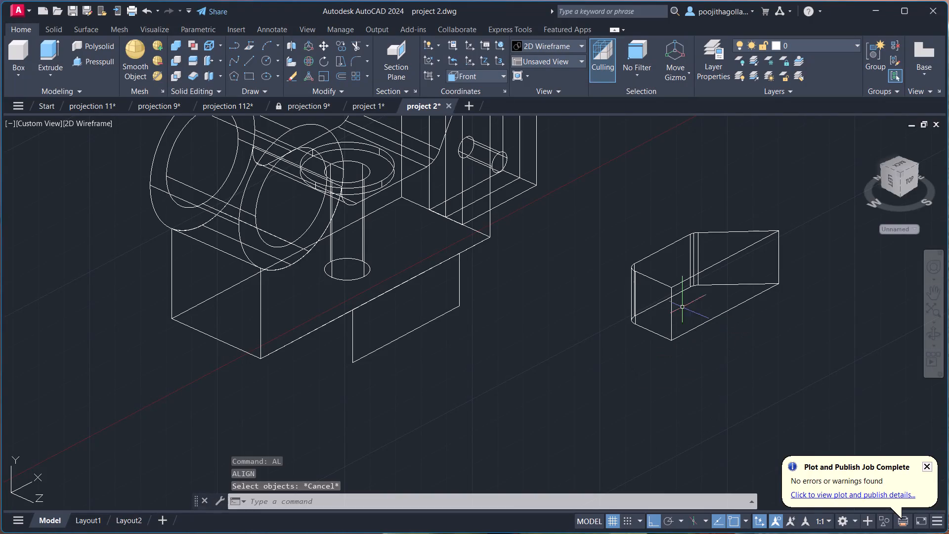
left_click(81, 121)
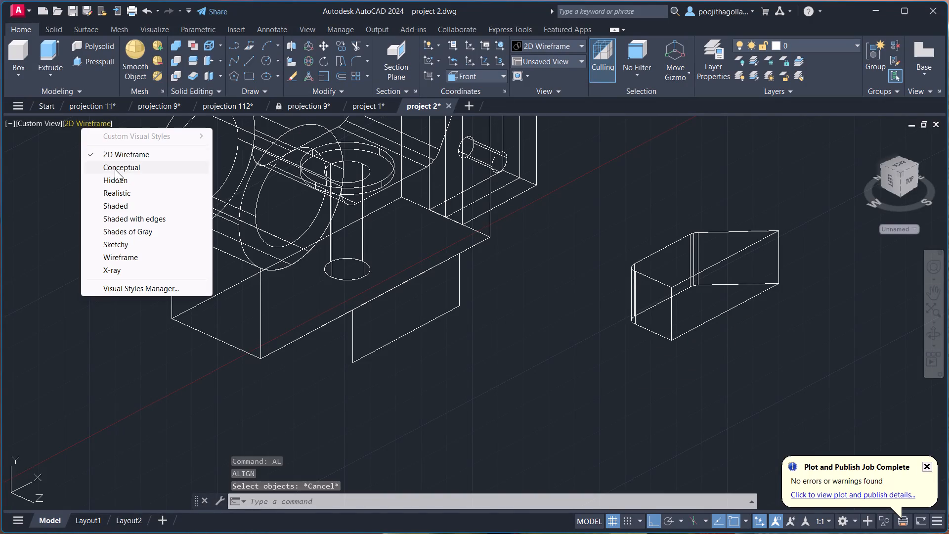
left_click(142, 238)
left_click(79, 119)
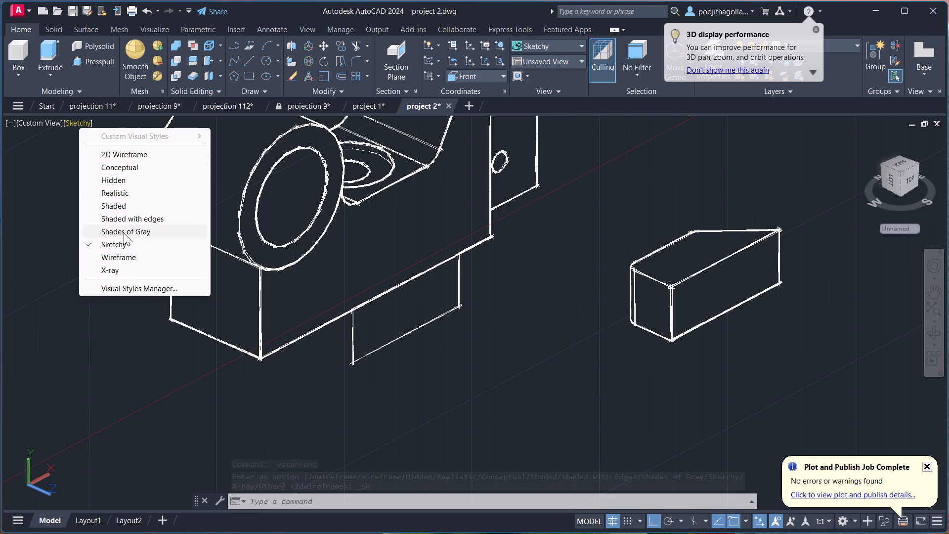
left_click(124, 233)
middle_click_drag(591, 338, 593, 327)
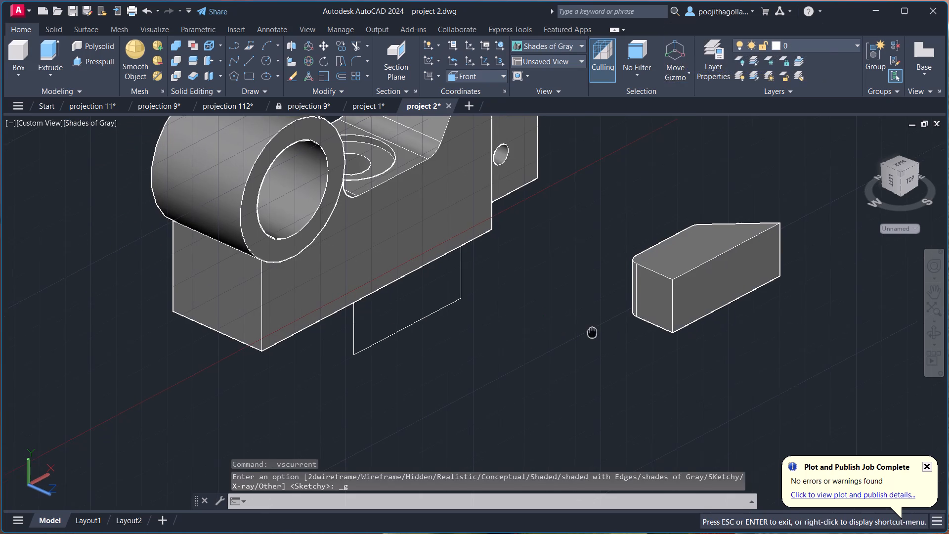
middle_click_drag(593, 327, 594, 322)
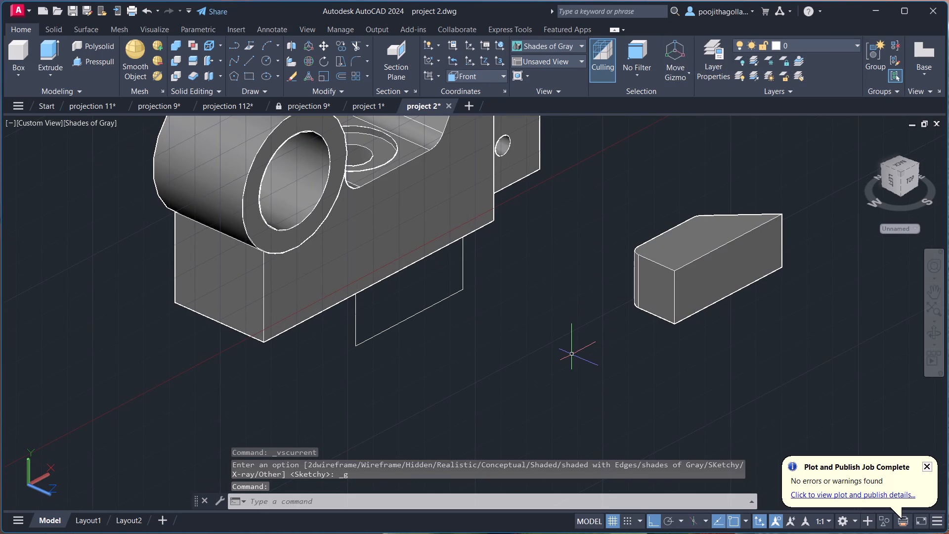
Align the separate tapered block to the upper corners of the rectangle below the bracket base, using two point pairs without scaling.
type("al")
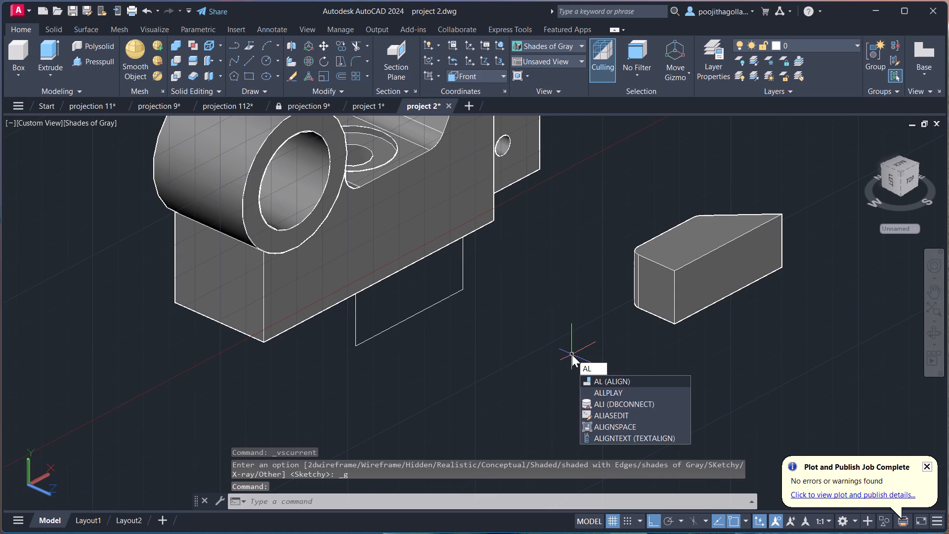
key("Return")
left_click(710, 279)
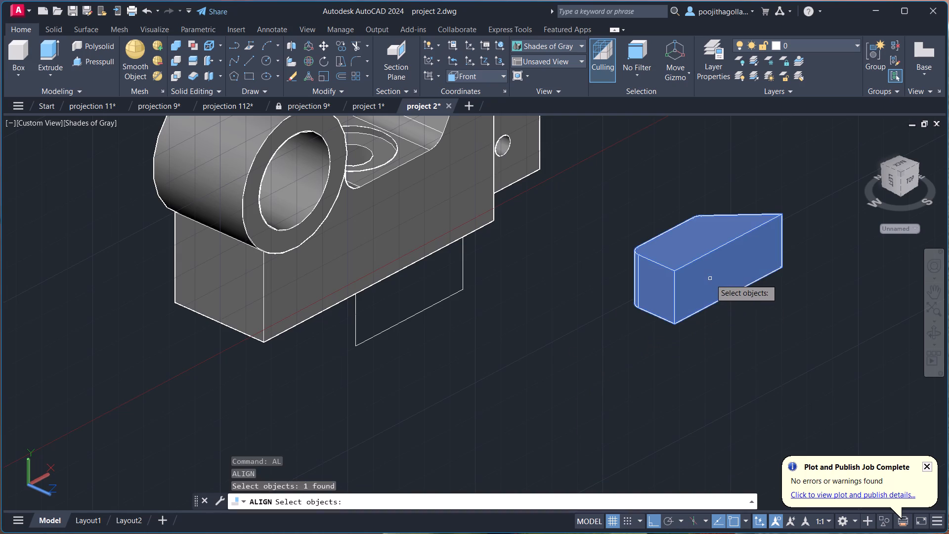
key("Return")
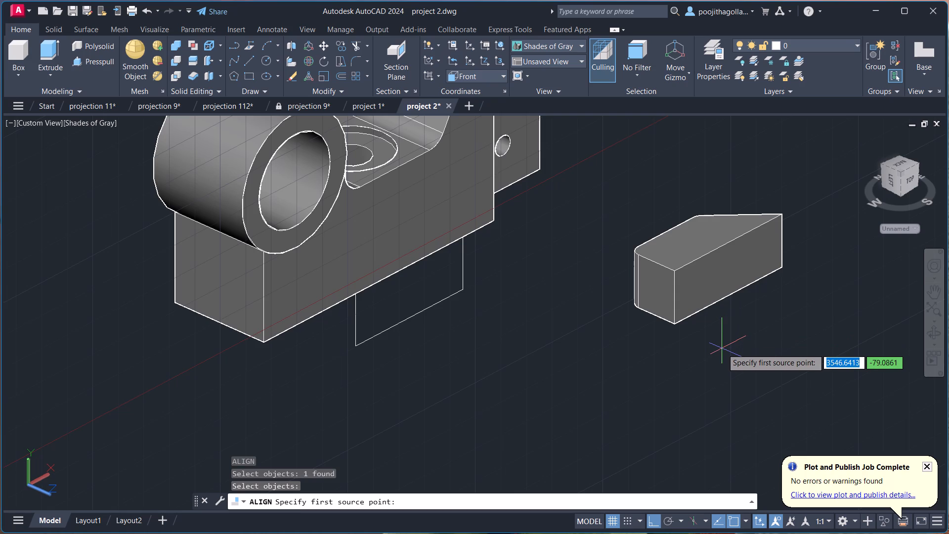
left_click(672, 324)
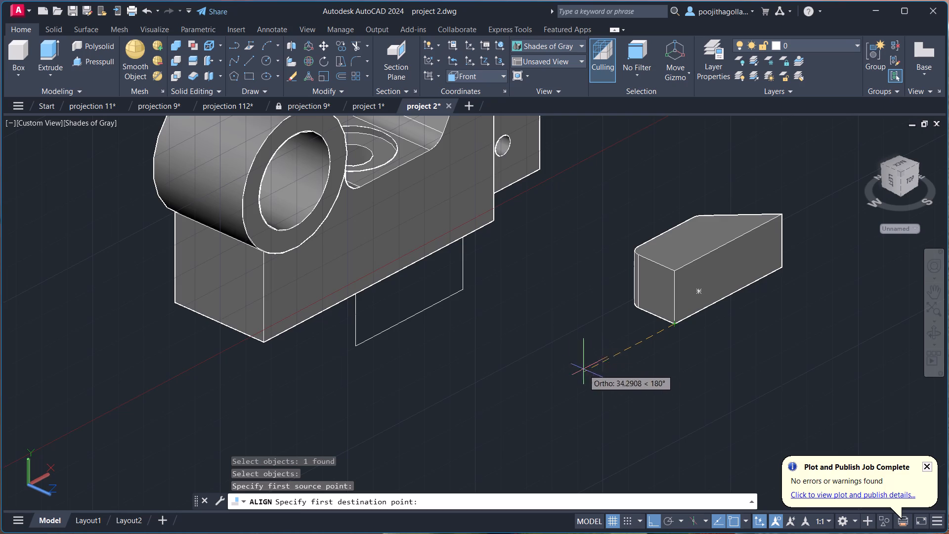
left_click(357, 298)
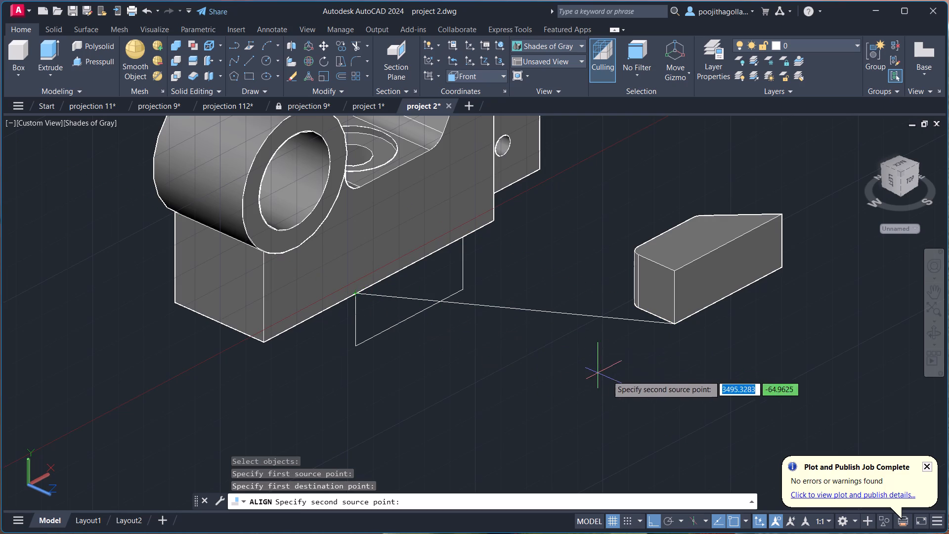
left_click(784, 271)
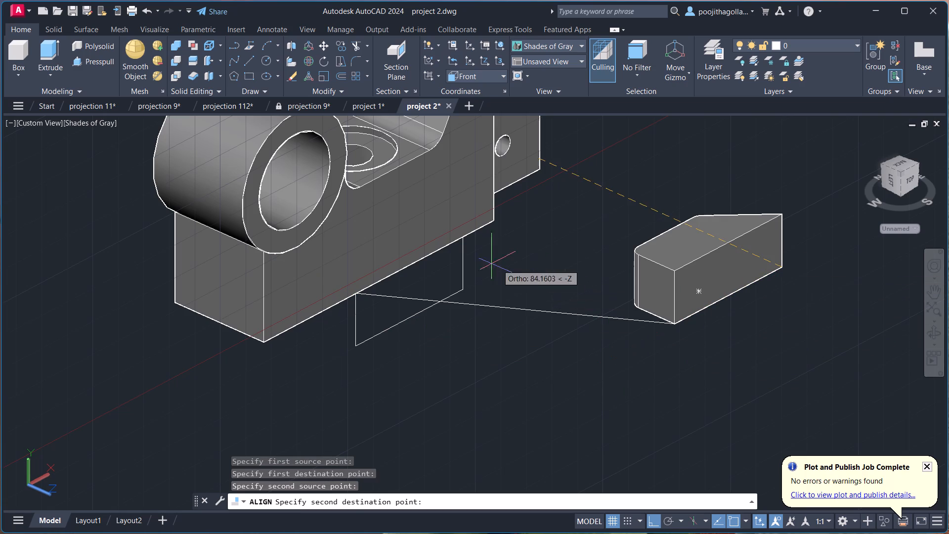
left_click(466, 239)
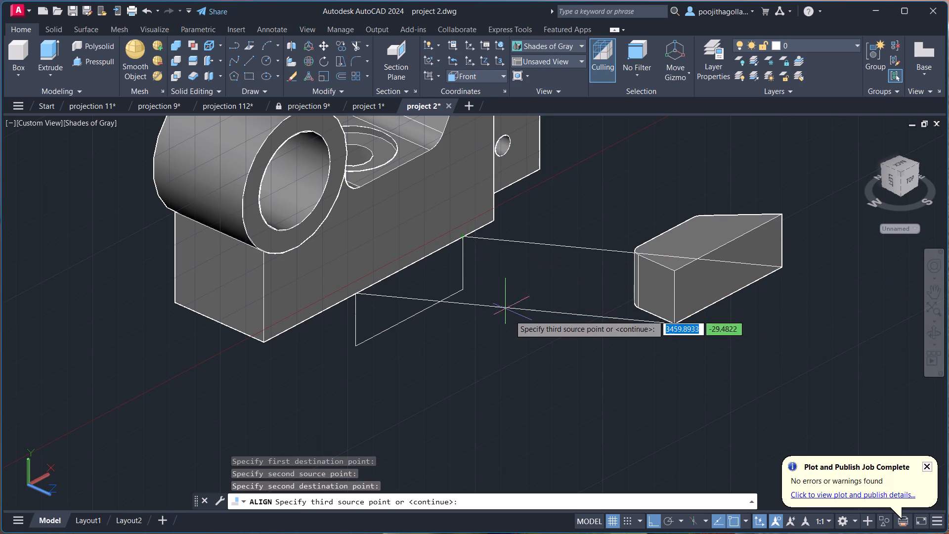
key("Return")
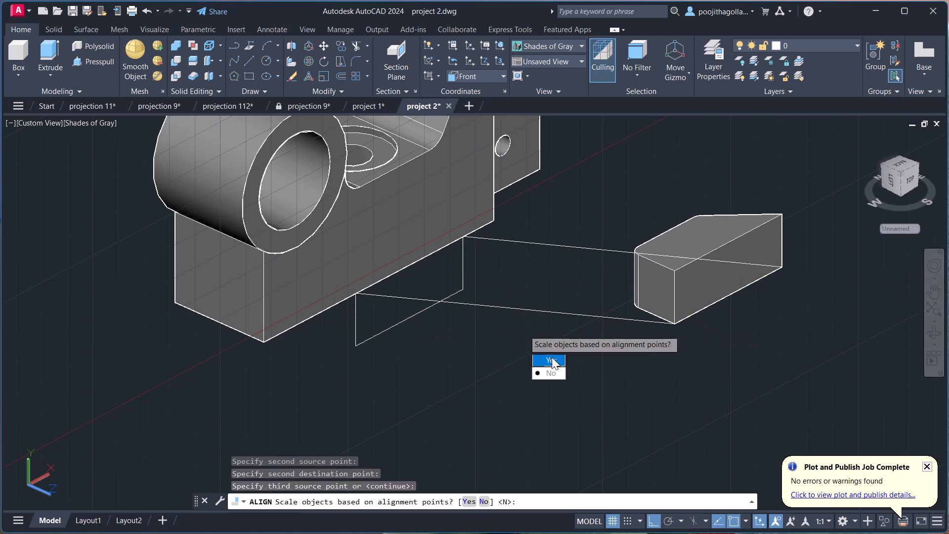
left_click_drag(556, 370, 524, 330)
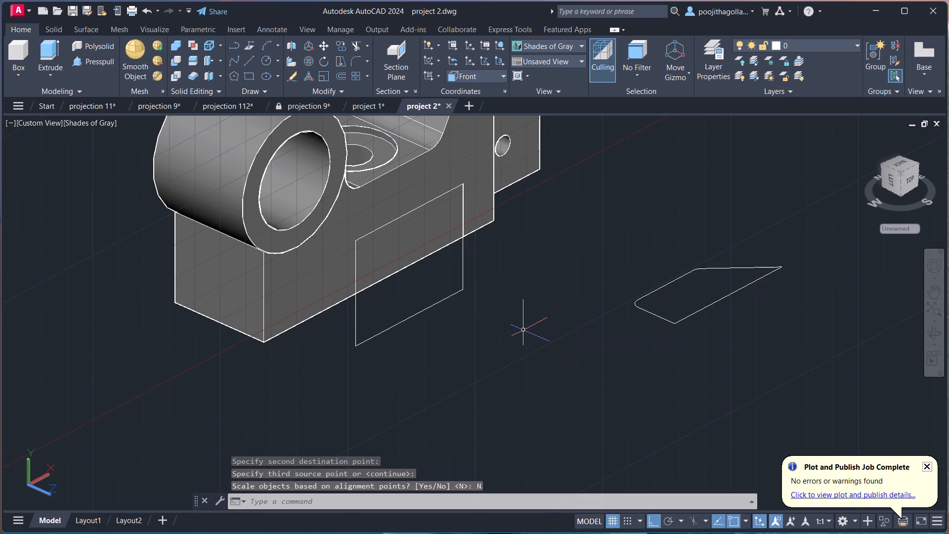
Examine the aligned block's placement on the bracket base, including from underneath.
scroll(570, 325, "down", 1)
scroll(570, 325, "up", 2)
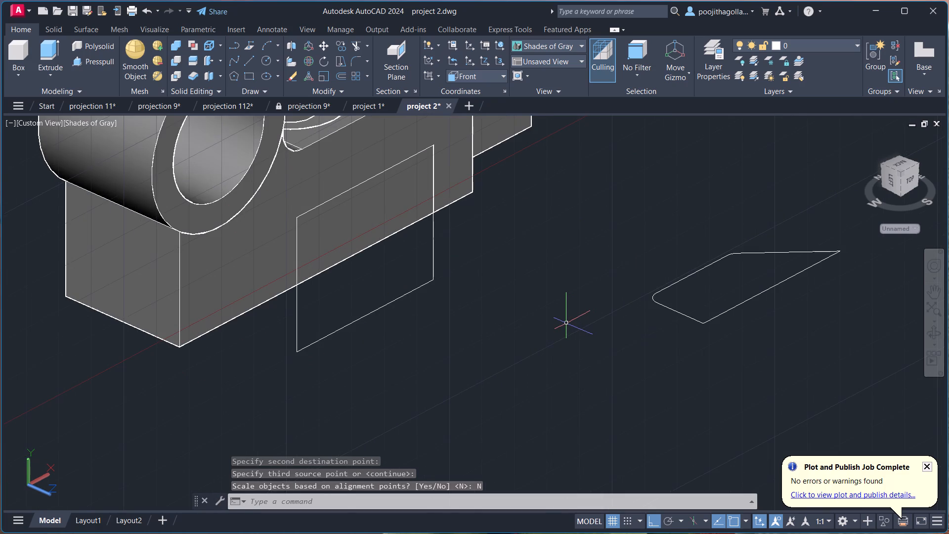
scroll(566, 323, "down", 1)
middle_click_drag(566, 323, 552, 275)
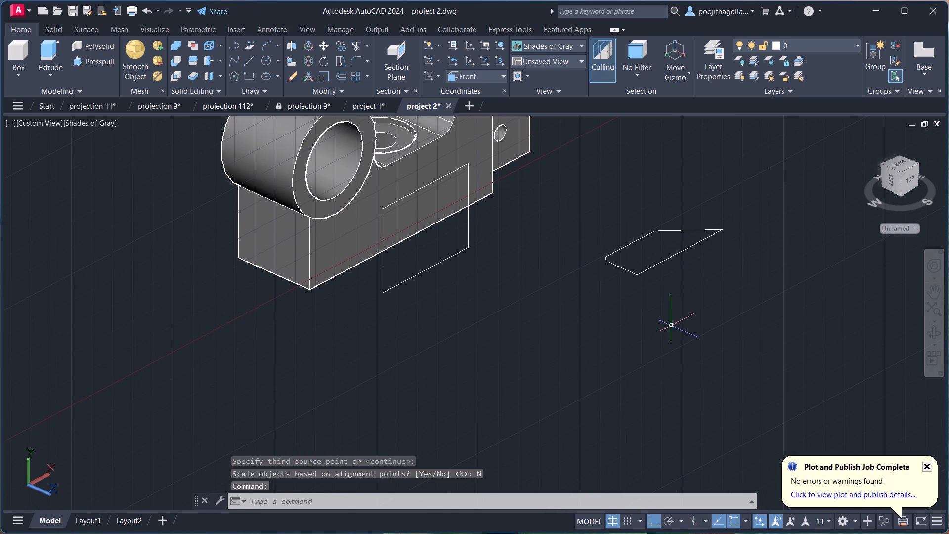
left_click(932, 341)
left_click_drag(701, 350, 732, 269)
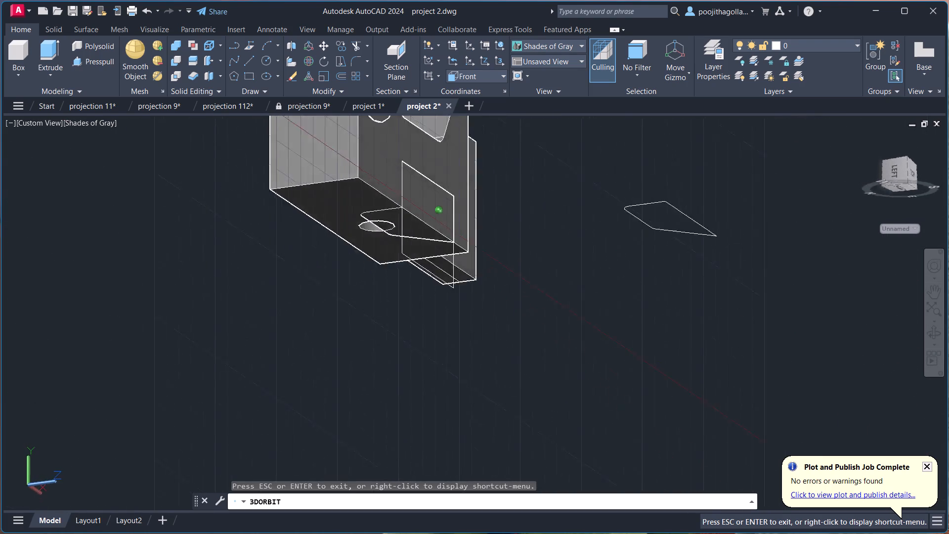
left_click_drag(732, 269, 704, 344)
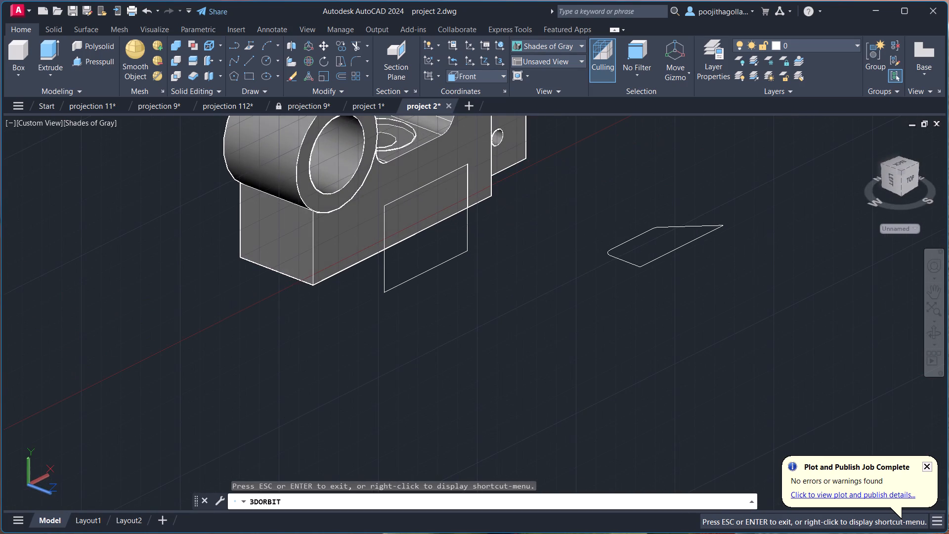
key("Escape")
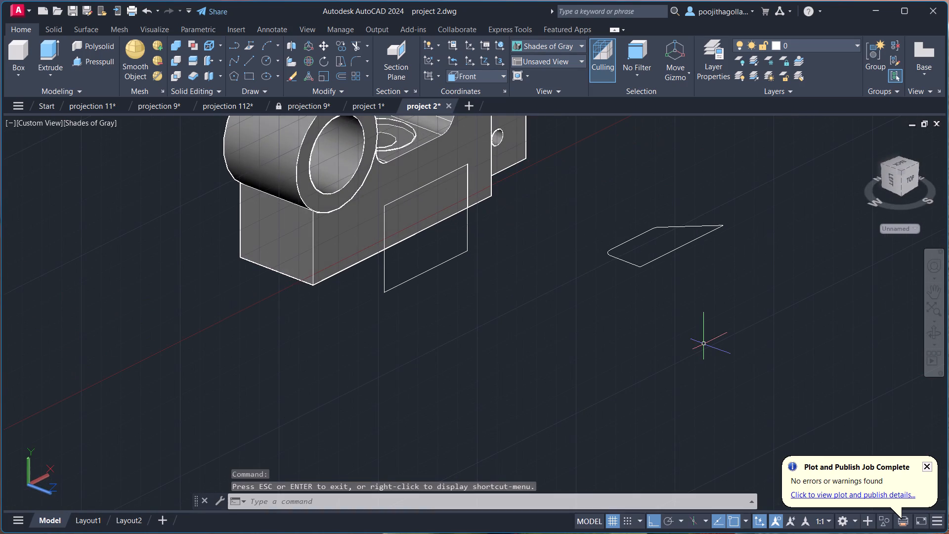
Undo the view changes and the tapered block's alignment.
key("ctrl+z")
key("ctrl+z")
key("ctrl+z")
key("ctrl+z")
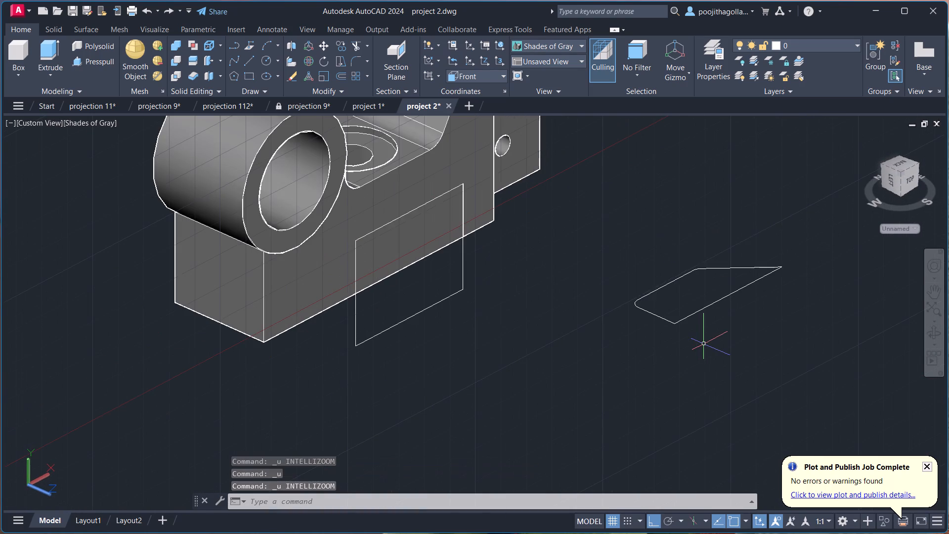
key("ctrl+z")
Draw connected lines along the rectangle's upper edge under the bracket base and outward, perpendicular to the bracket's side face.
middle_click_drag(605, 324, 613, 347)
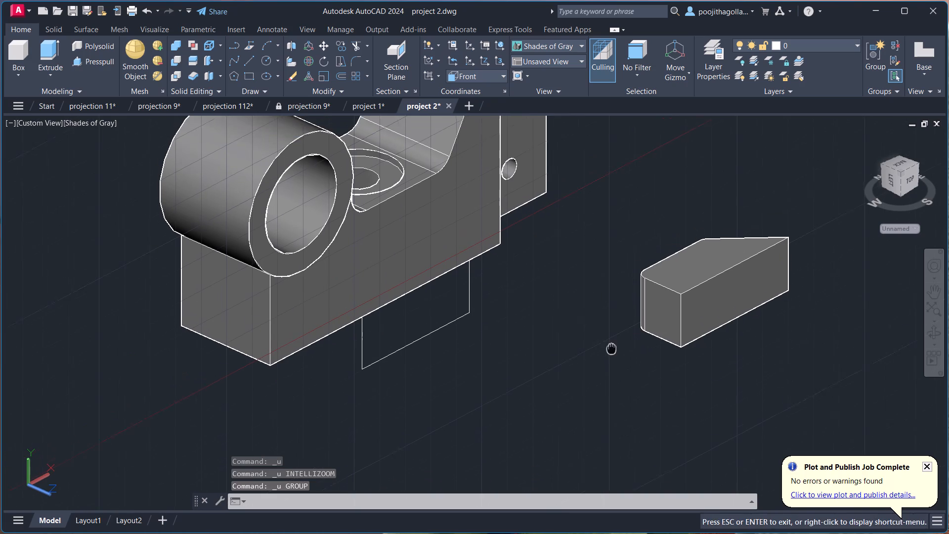
middle_click_drag(613, 347, 613, 354)
key("l")
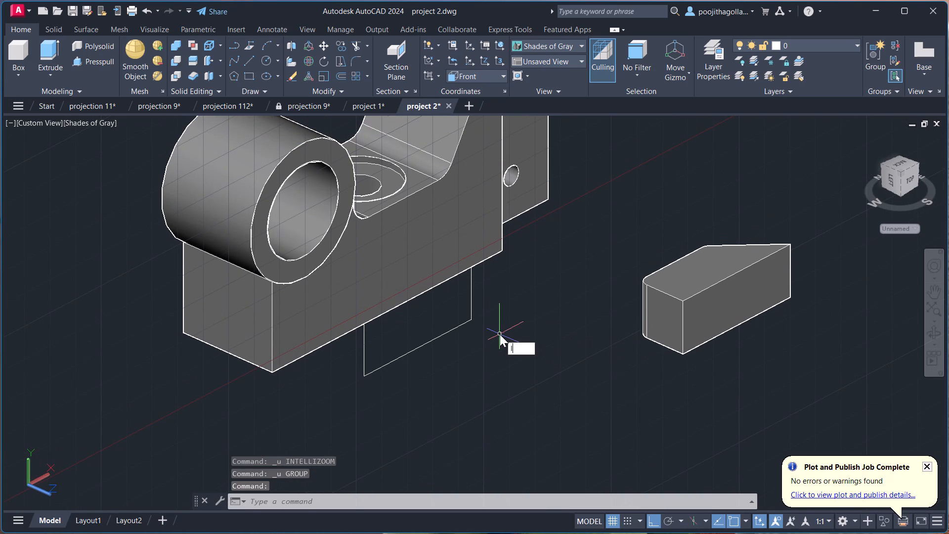
key("Return")
left_click(362, 325)
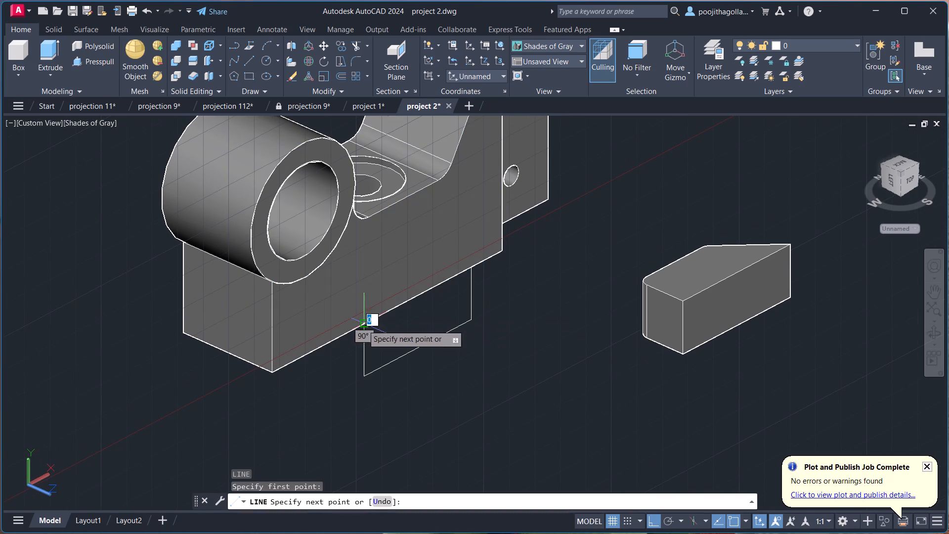
left_click(475, 266)
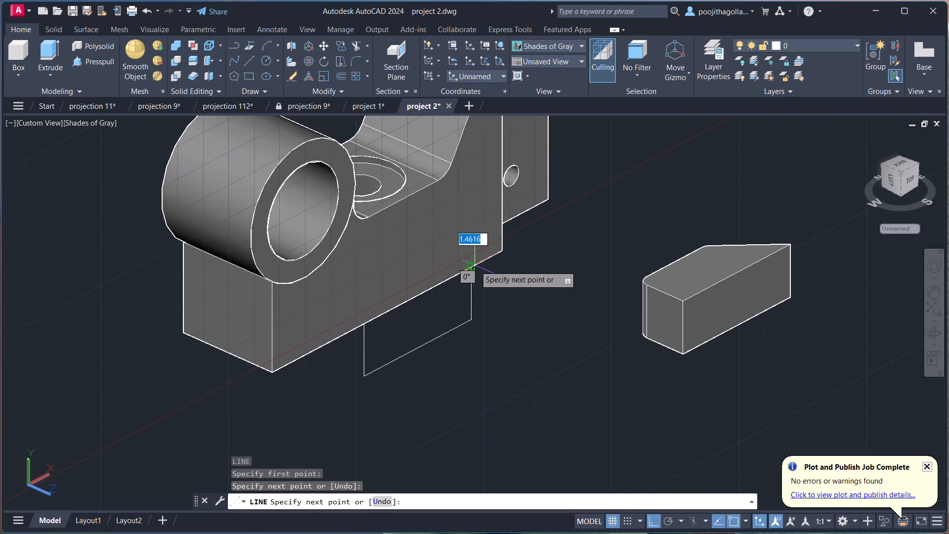
left_click(529, 324)
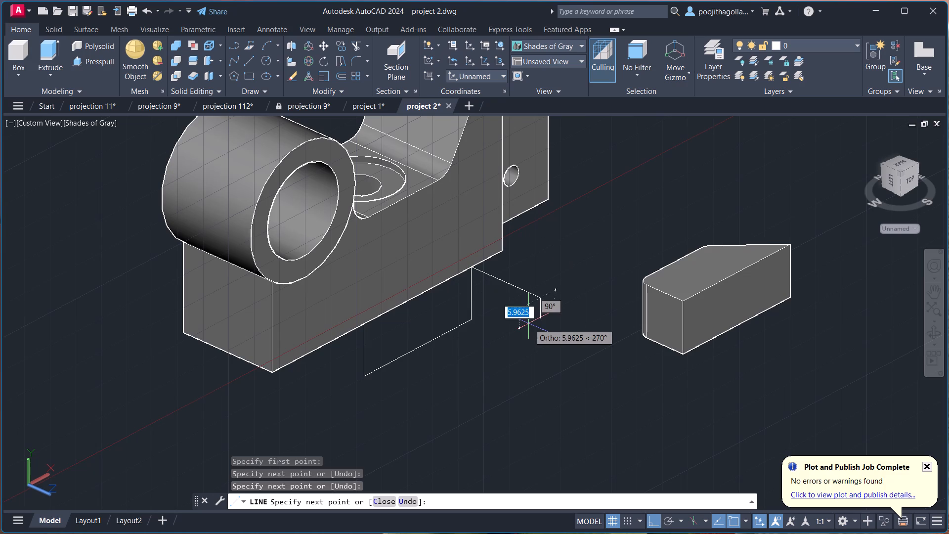
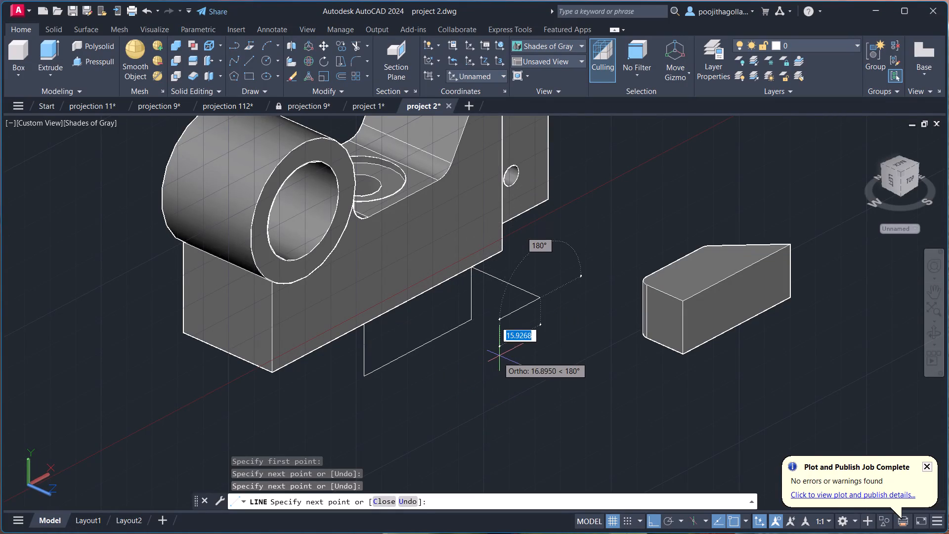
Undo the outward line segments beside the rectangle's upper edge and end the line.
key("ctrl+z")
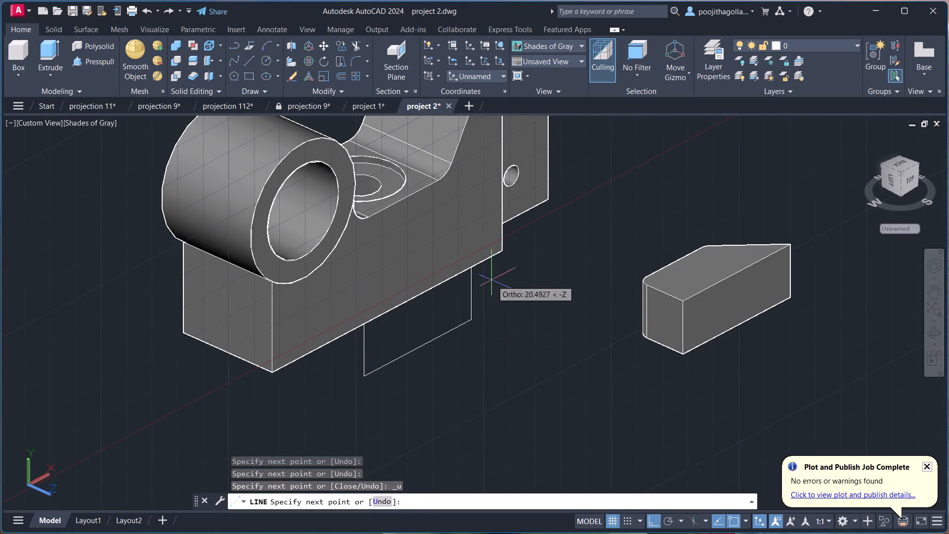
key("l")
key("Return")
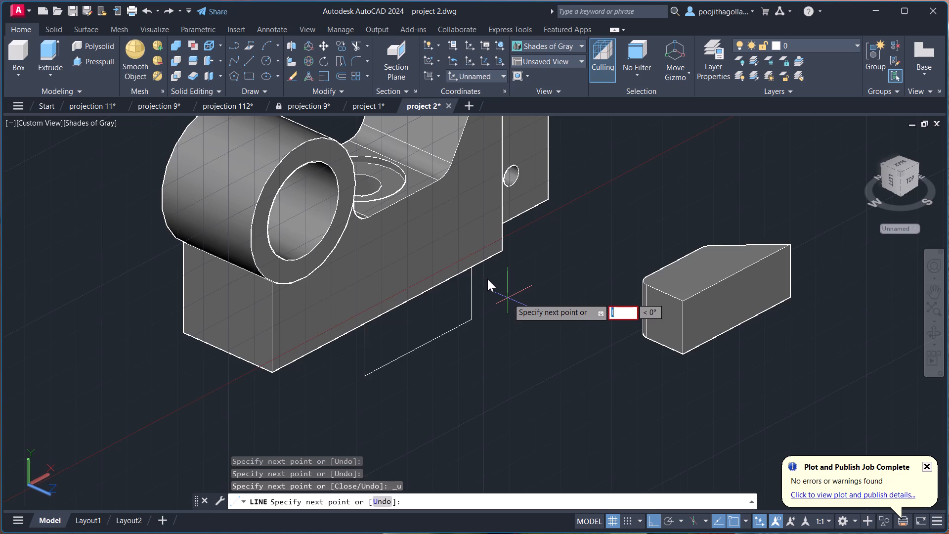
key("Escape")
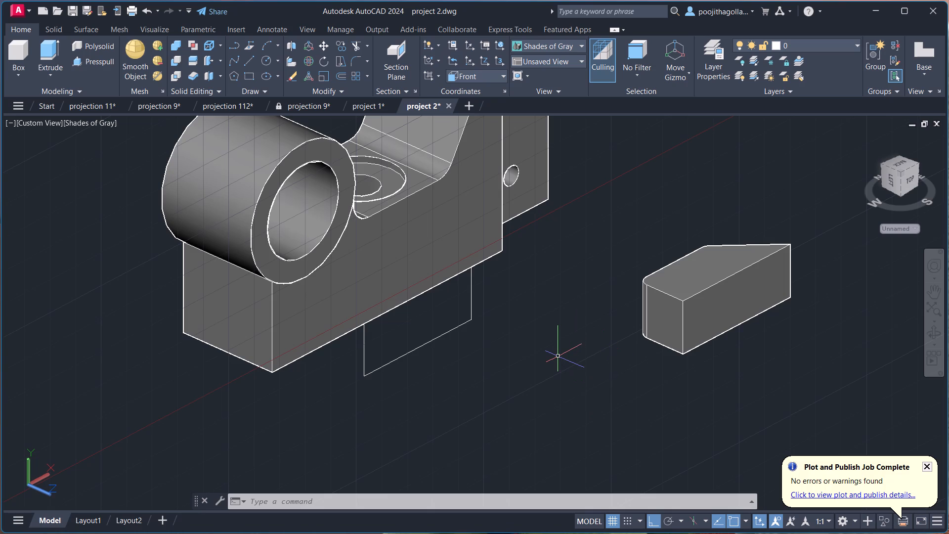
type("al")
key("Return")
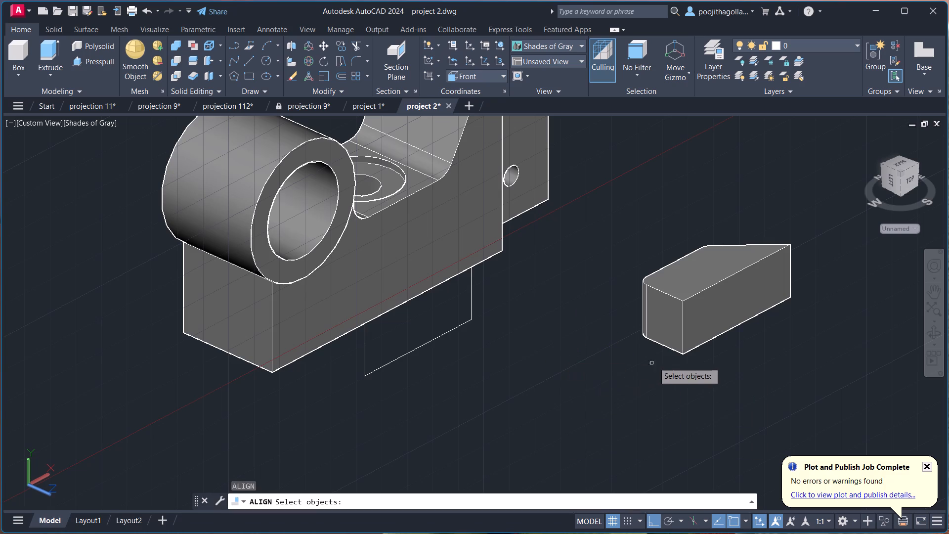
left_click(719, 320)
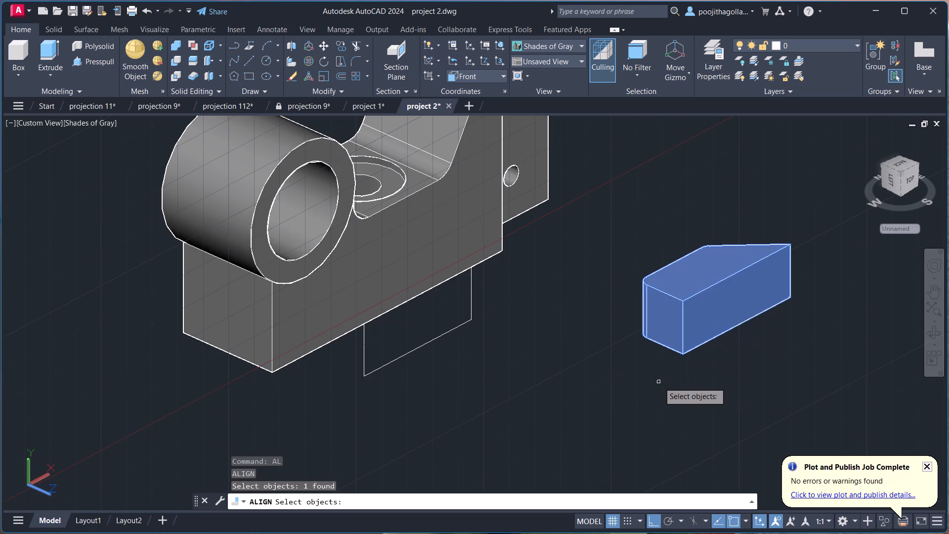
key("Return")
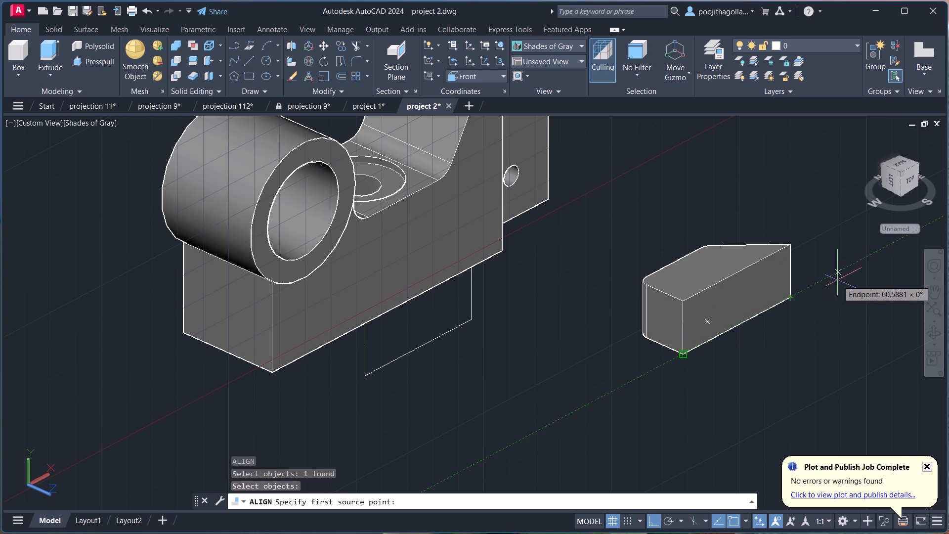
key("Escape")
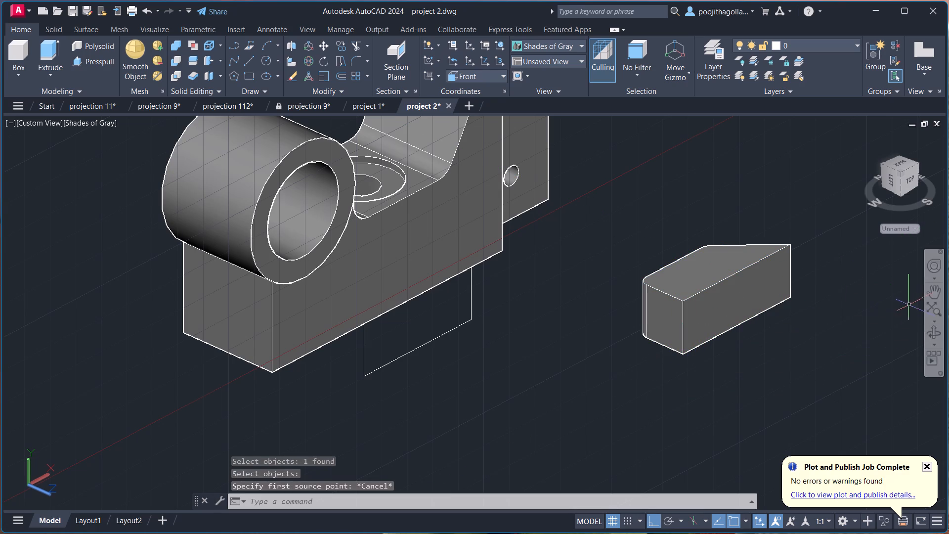
Erase the separate tapered block standing beside the bracket.
left_click(929, 327)
left_click_drag(787, 318, 809, 342)
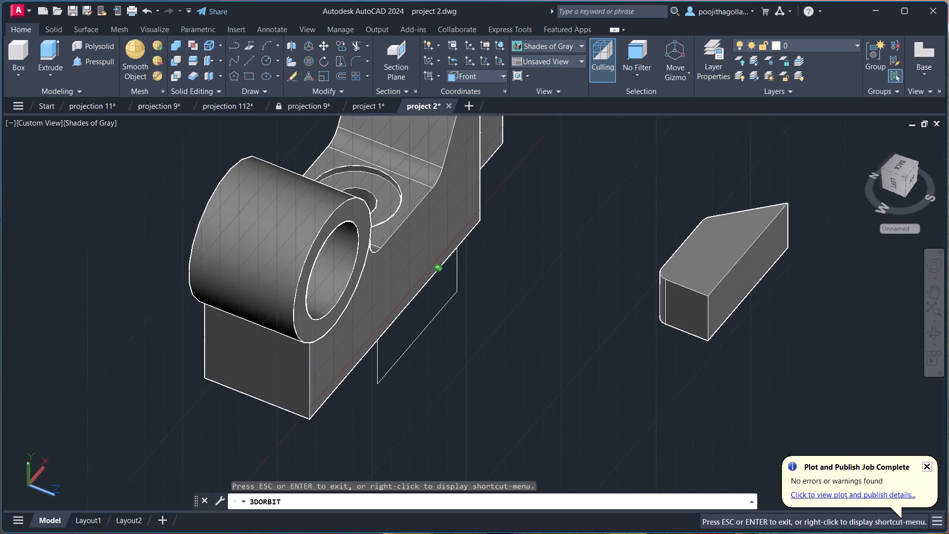
left_click_drag(809, 342, 799, 333)
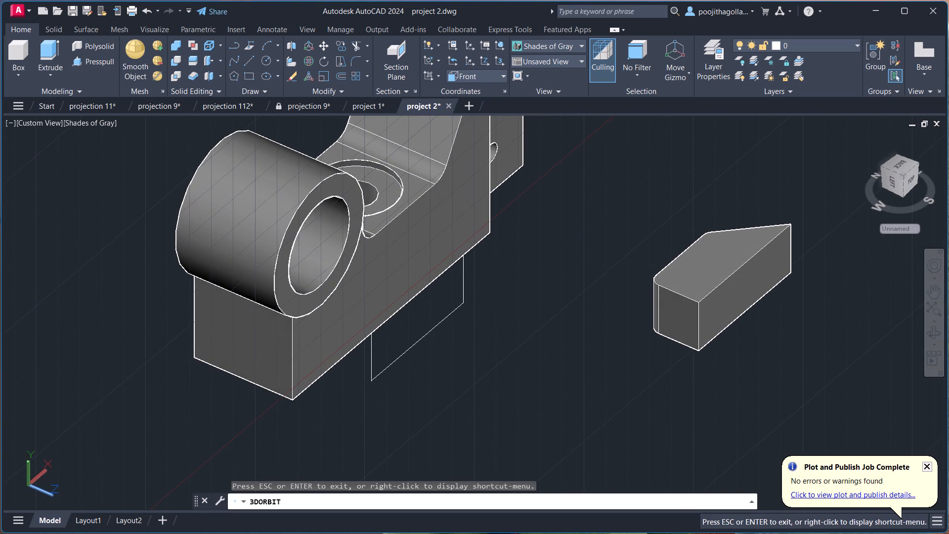
key("Escape")
left_click(797, 178)
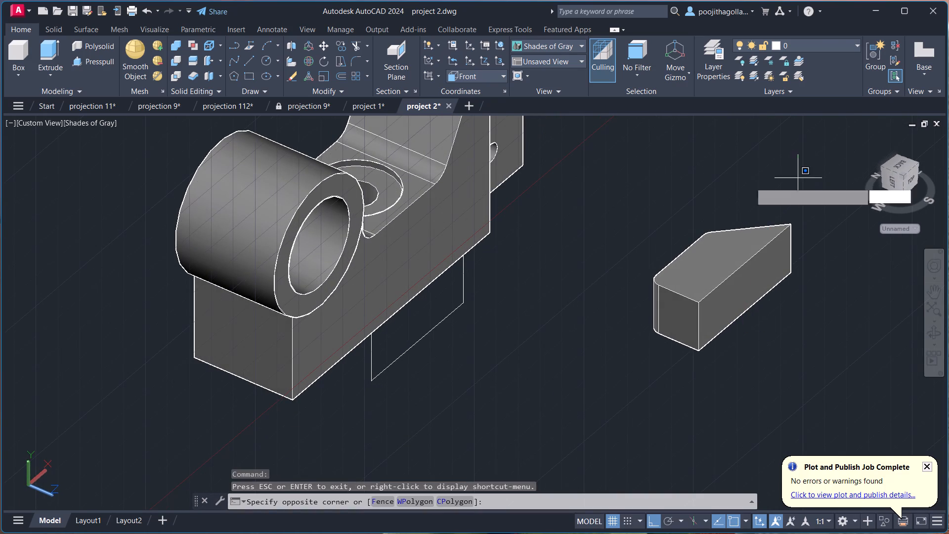
left_click(609, 360)
key("Delete")
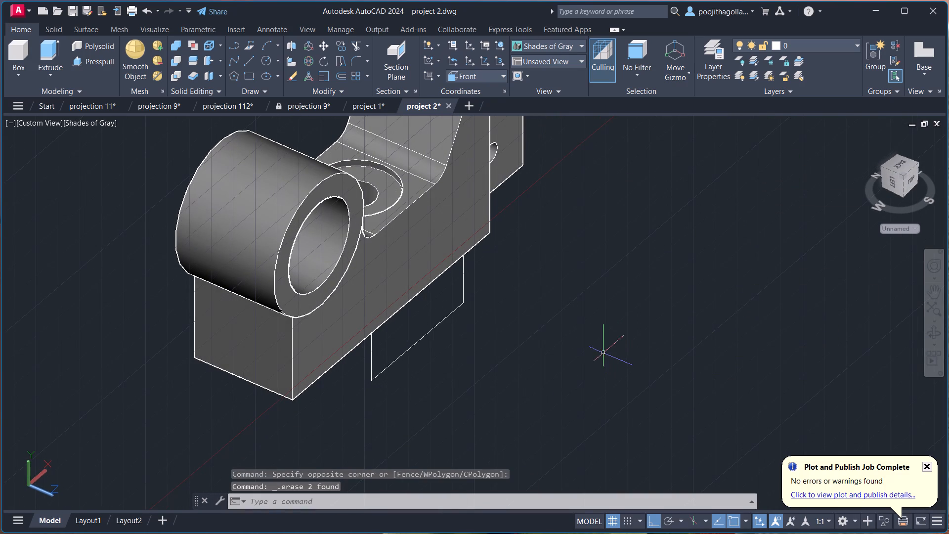
Erase the rectangle outline below the bracket base, including its upper line along the base's lower edge.
left_click(486, 285)
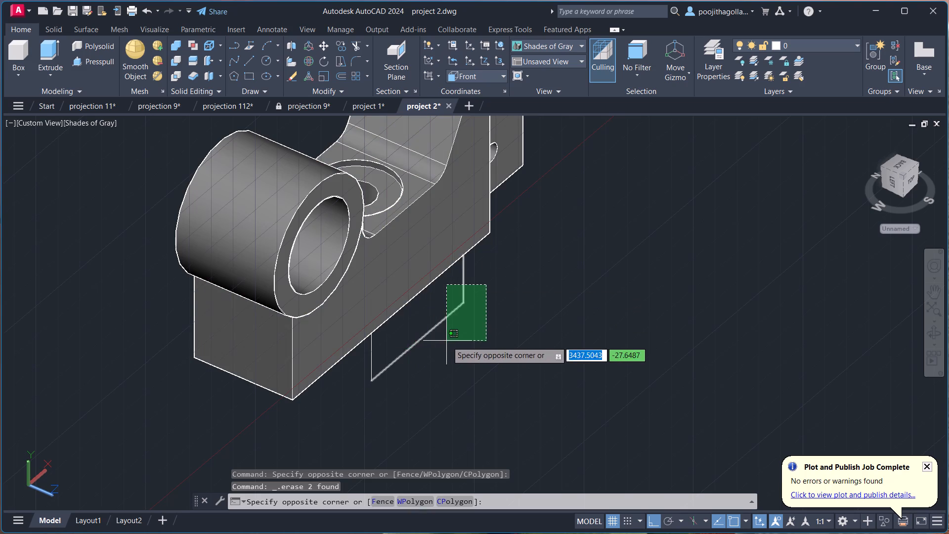
left_click(447, 341)
left_click_drag(401, 346, 396, 347)
left_click(369, 367)
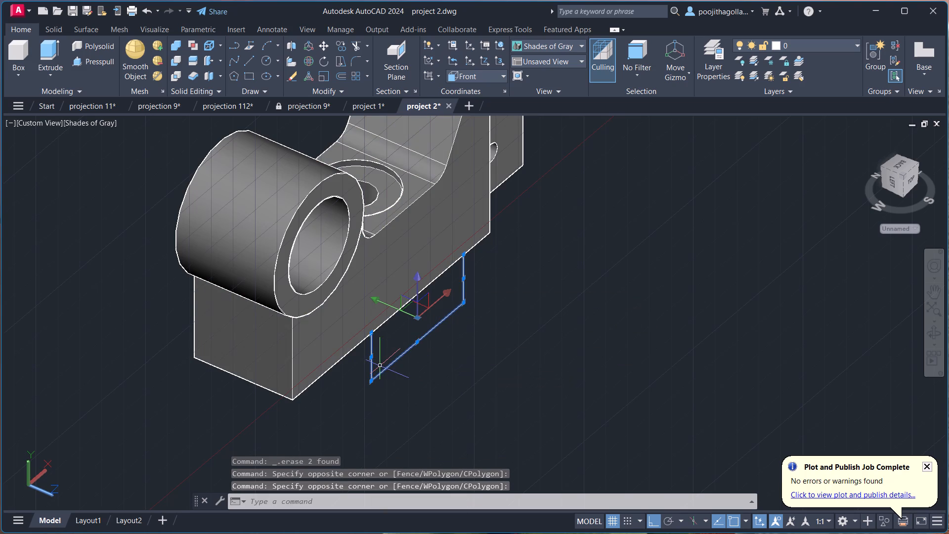
key("Delete")
left_click(411, 299)
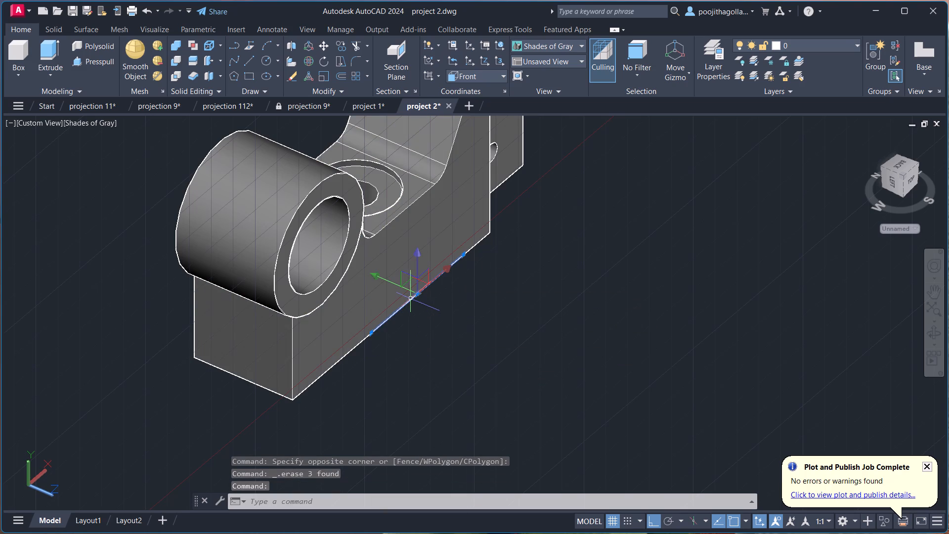
key("Delete")
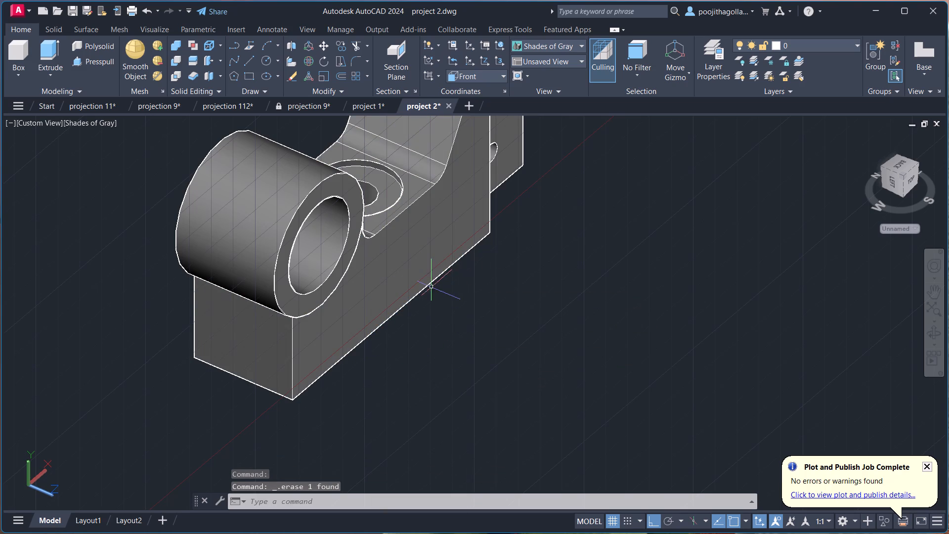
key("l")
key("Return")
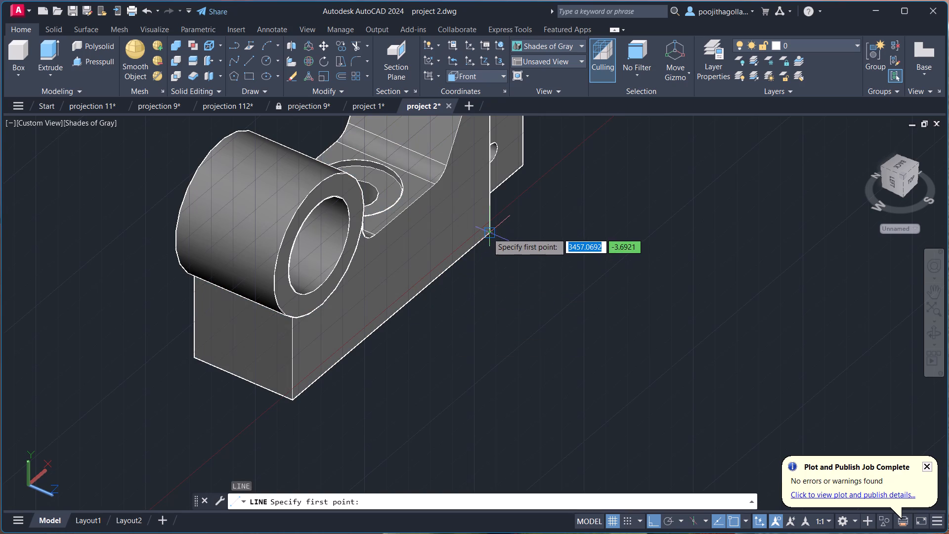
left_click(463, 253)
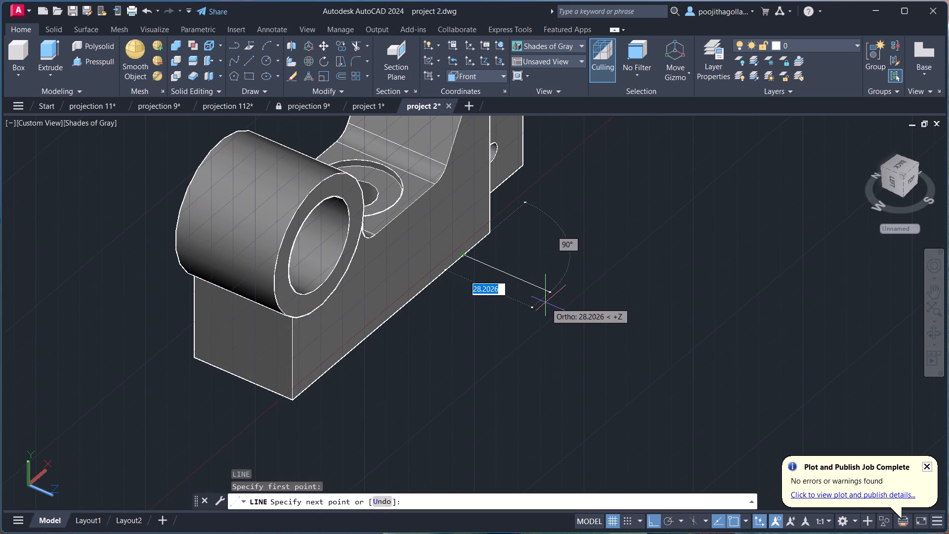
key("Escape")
Erase the short leftover line at the end of the bracket base's lower side edge.
left_click(477, 243)
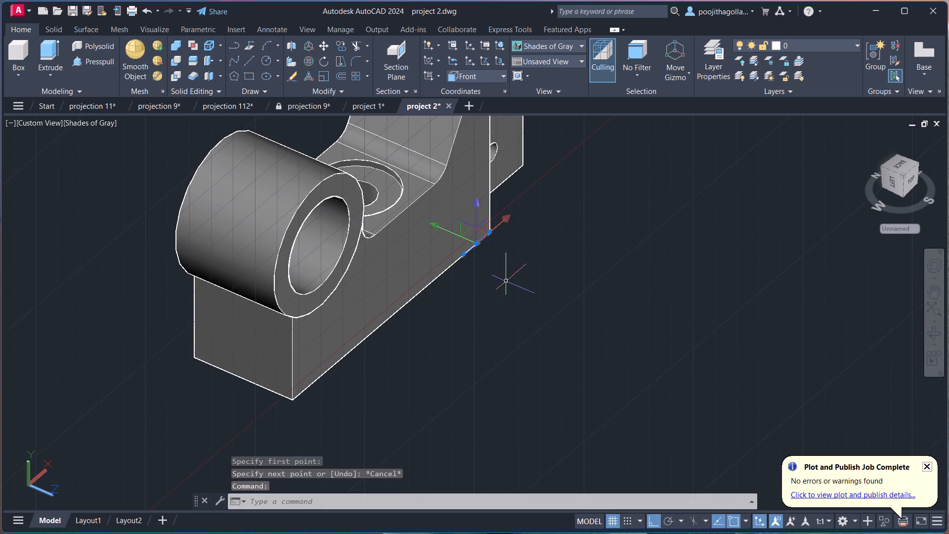
key("Delete")
From the base's lower corner, draw lines 12 and 42 along the edge, 16 outward, 26 back parallel, and a slanted closing line to the 42 line's start.
key("l")
key("Return")
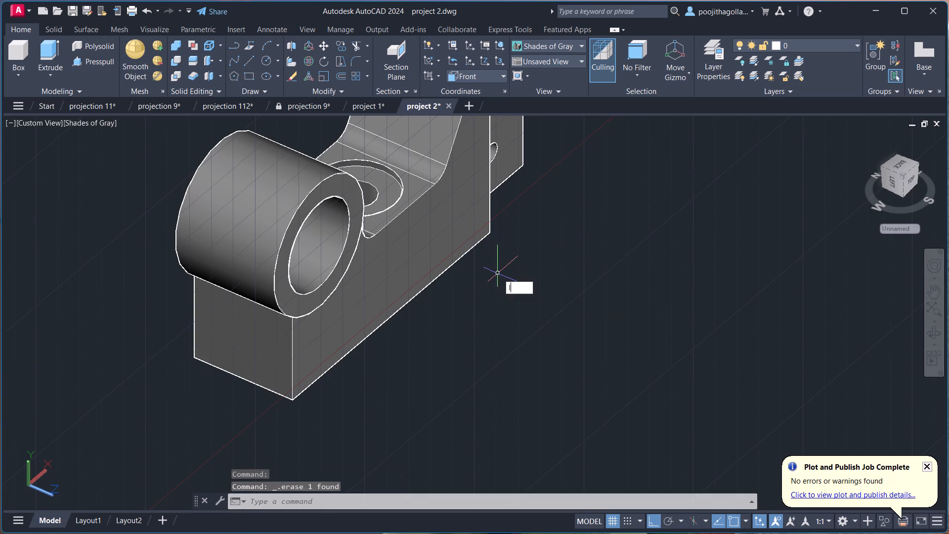
left_click(491, 232)
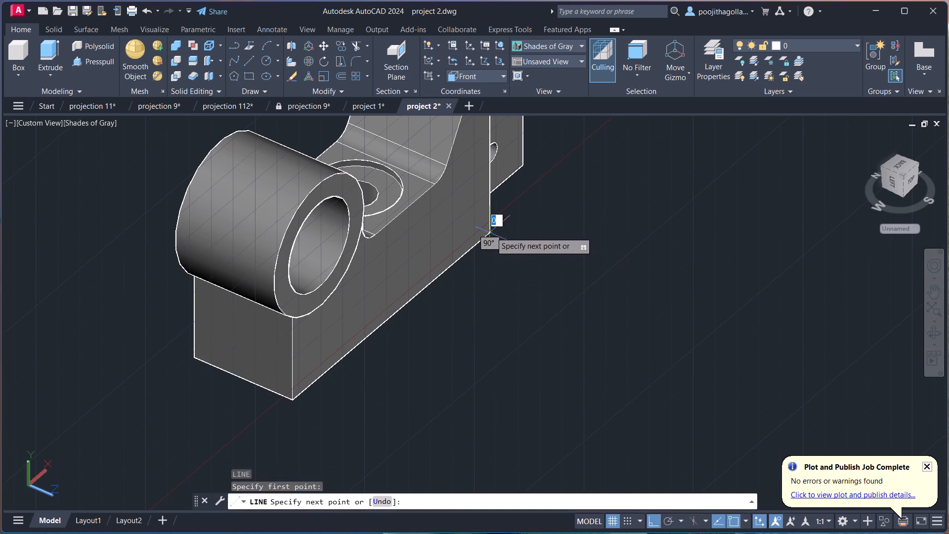
type("12")
key("Return")
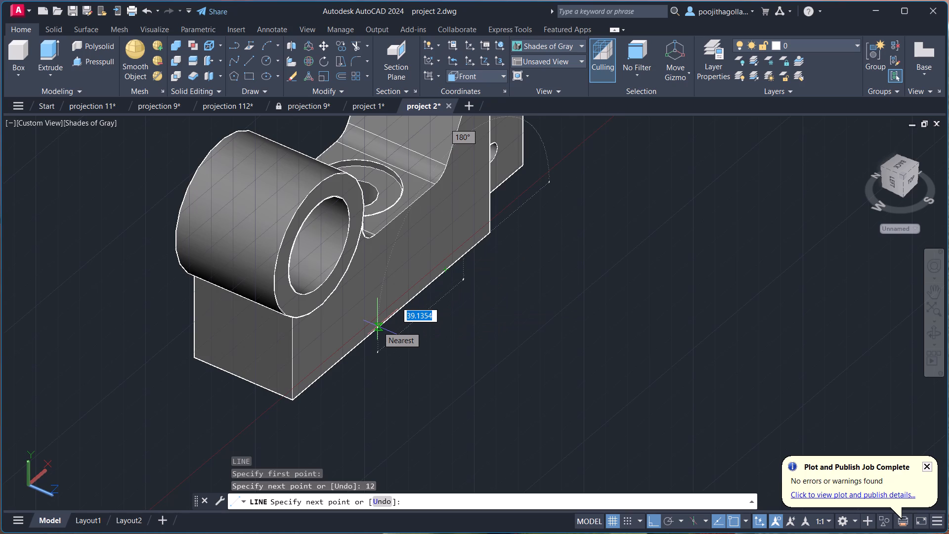
type("42")
key("Return")
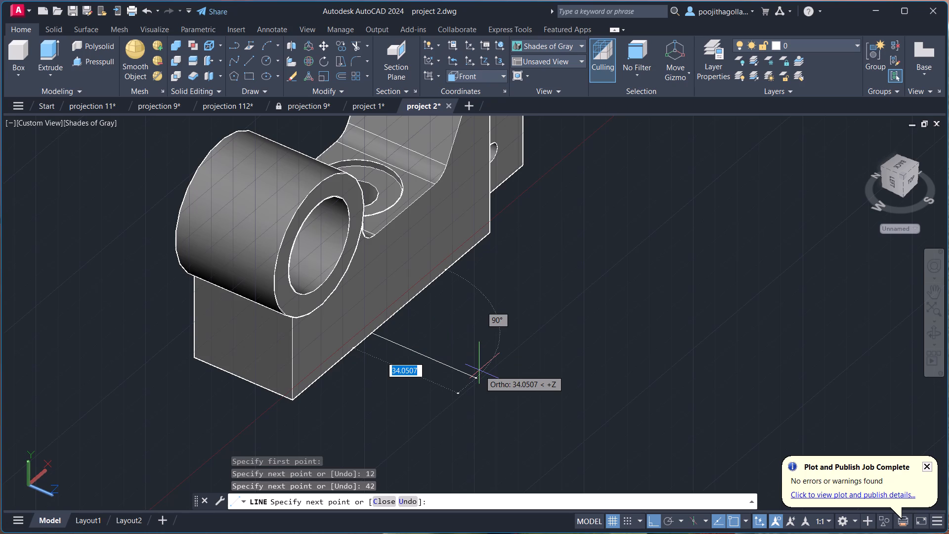
type("16")
key("Return")
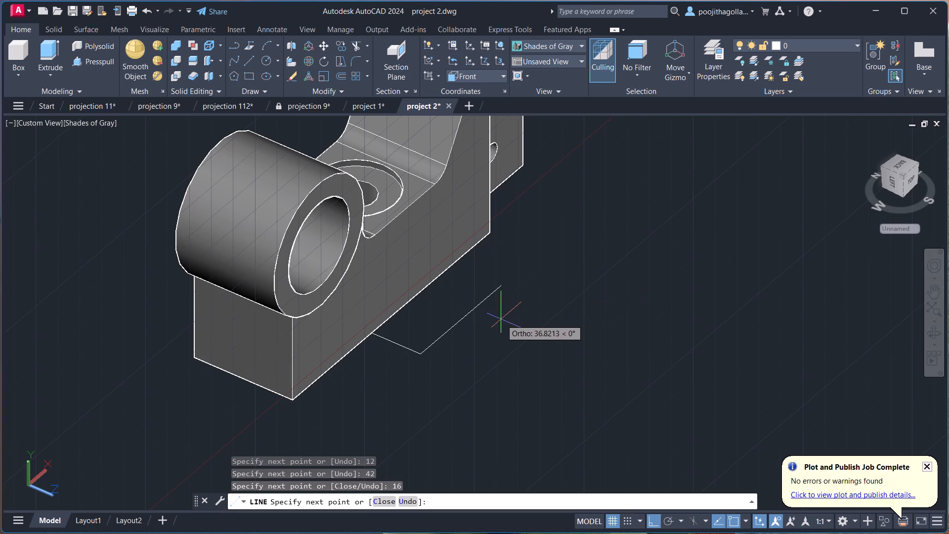
type("26")
key("Return")
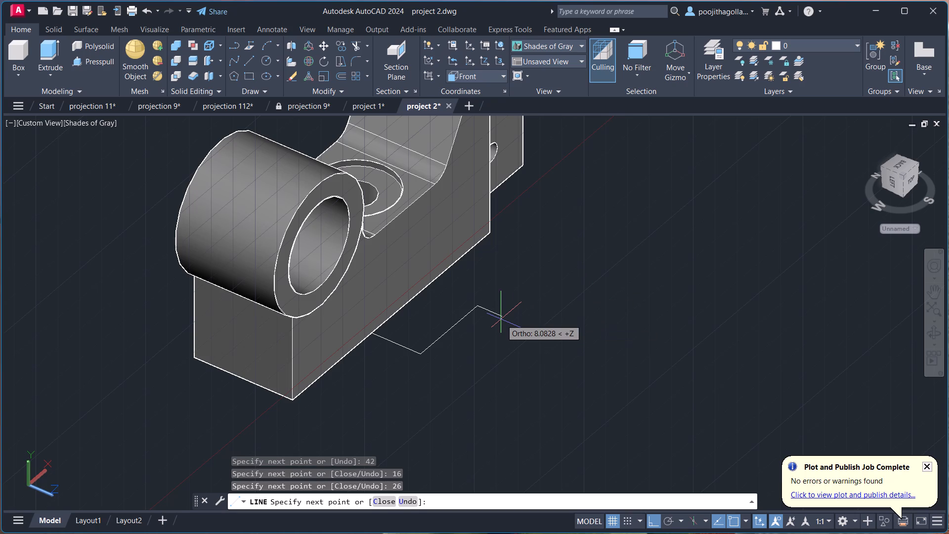
left_click(467, 256)
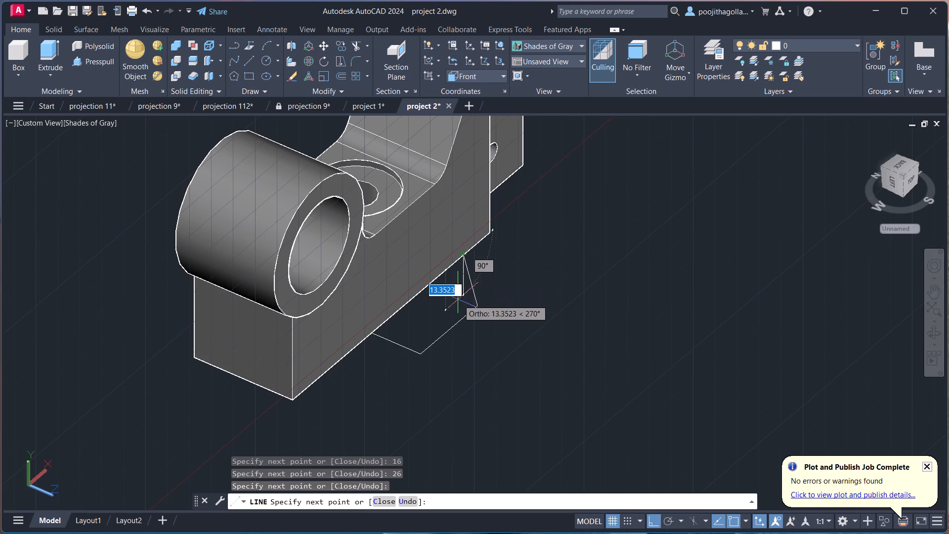
key("Escape")
Join the four lines of the tapered outline beside the bracket base into one closed profile.
left_click(455, 326)
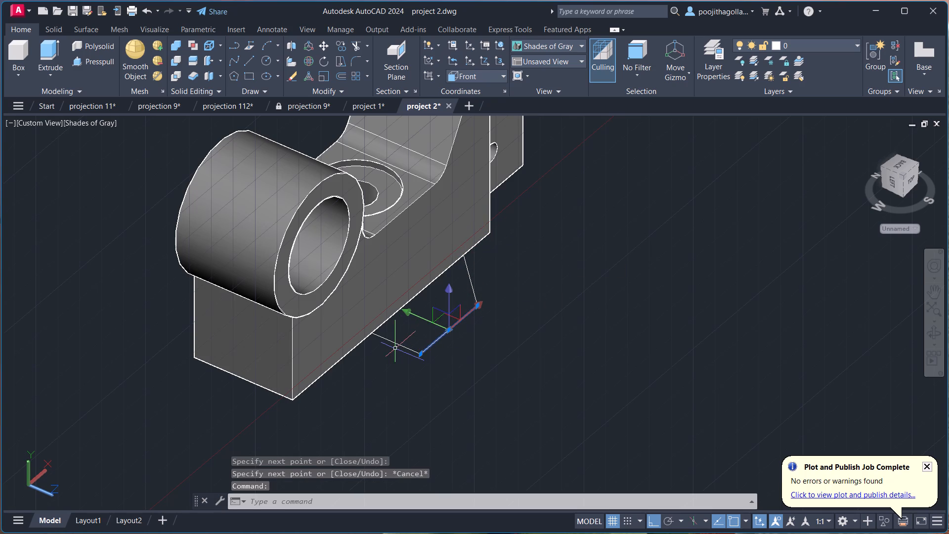
left_click(397, 344)
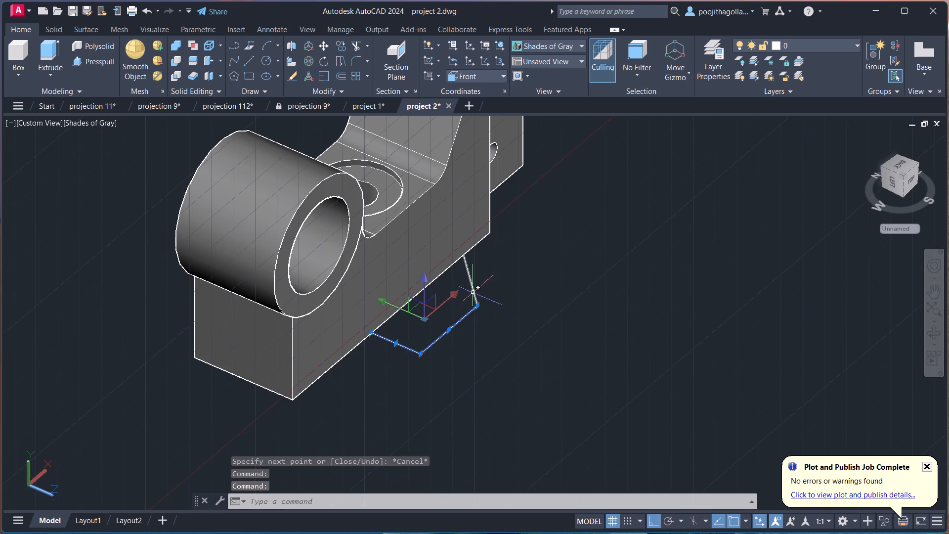
left_click(473, 293)
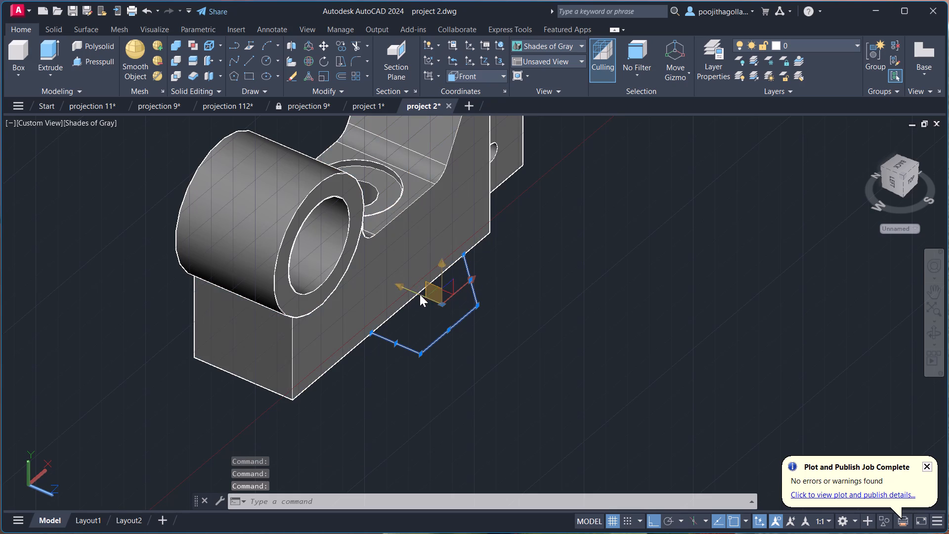
left_click(402, 308)
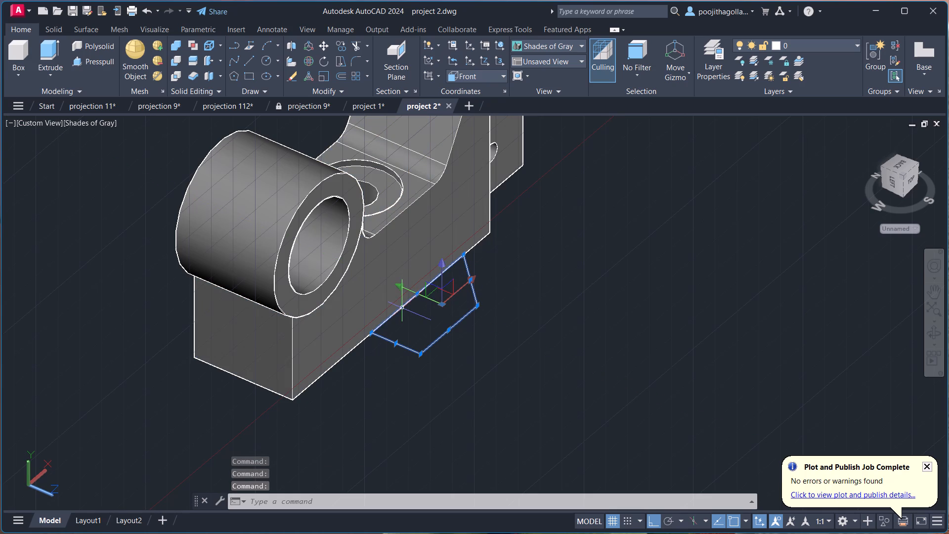
key("j")
key("Return")
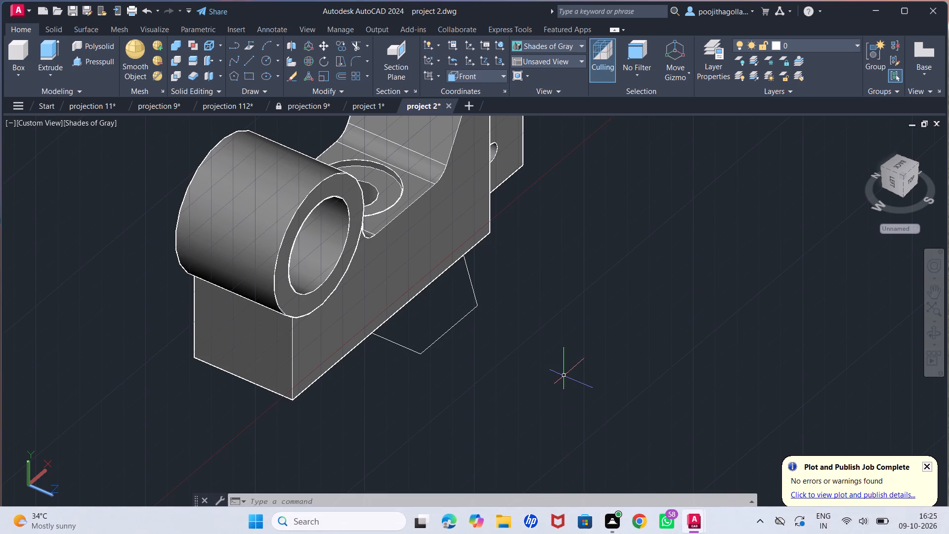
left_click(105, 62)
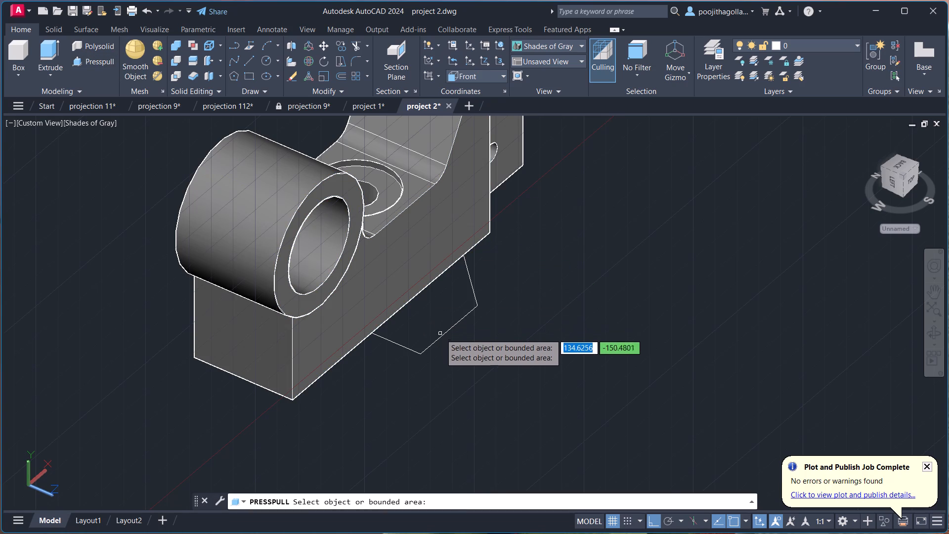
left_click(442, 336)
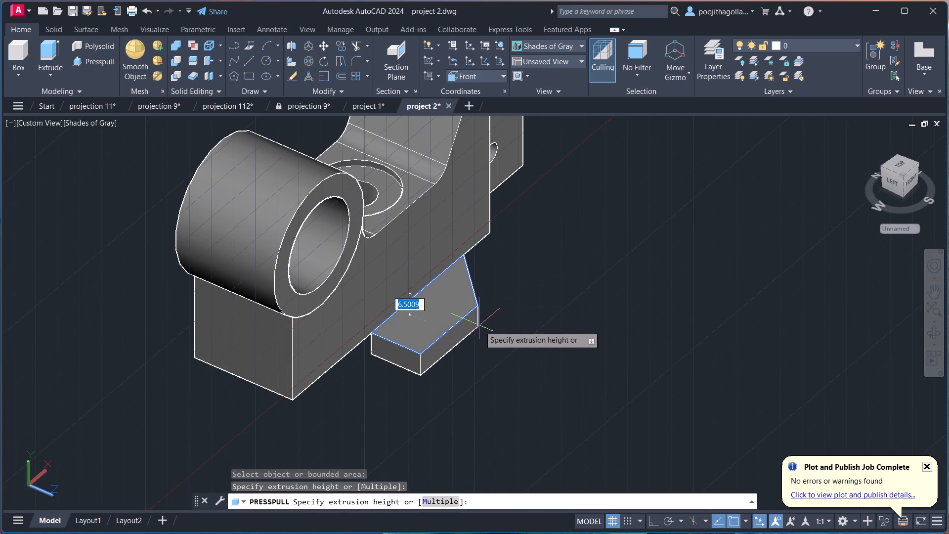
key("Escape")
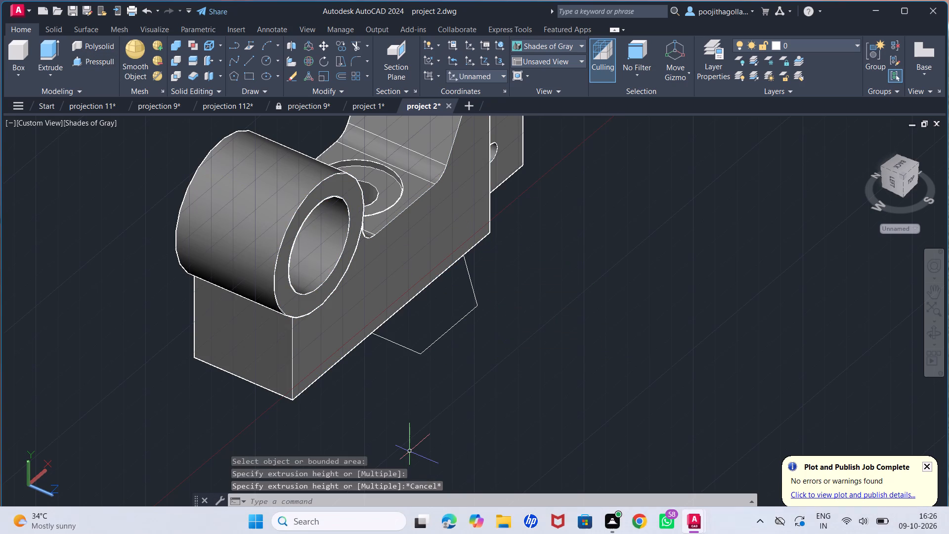
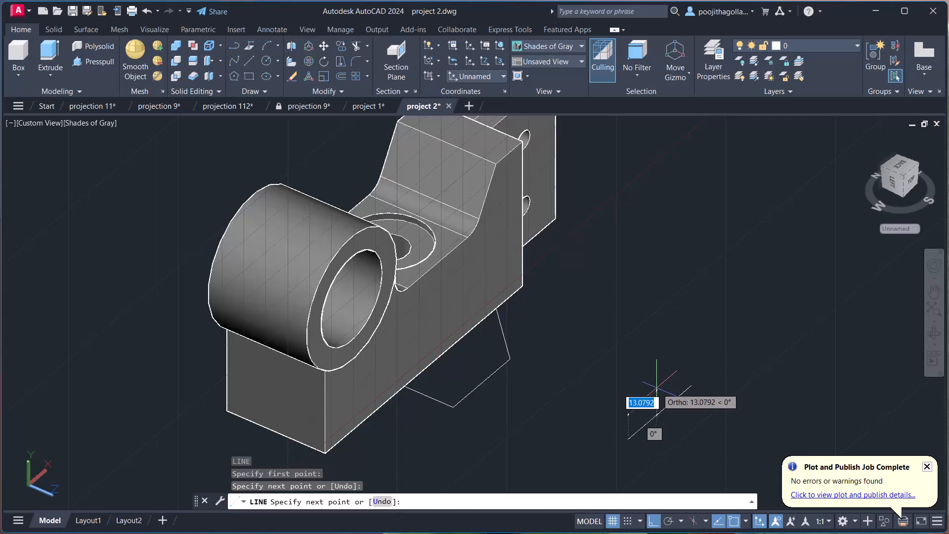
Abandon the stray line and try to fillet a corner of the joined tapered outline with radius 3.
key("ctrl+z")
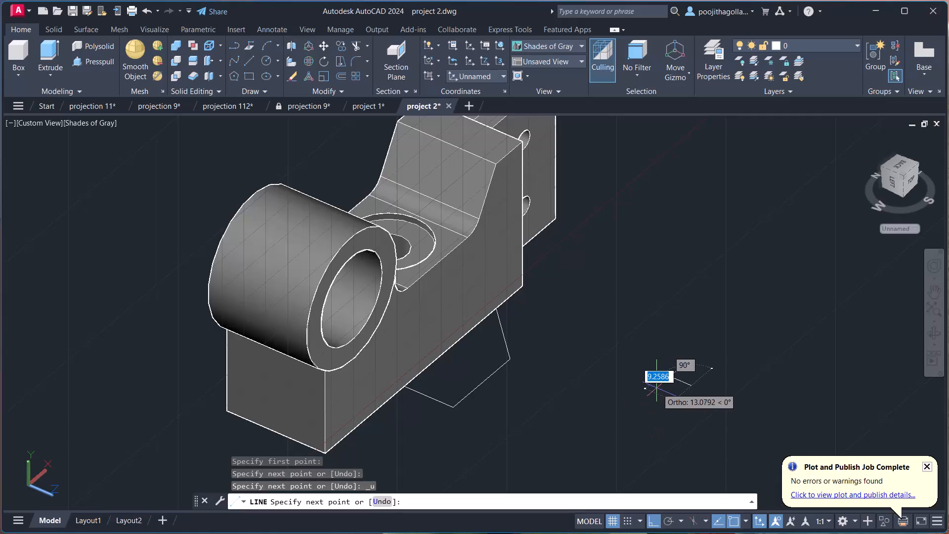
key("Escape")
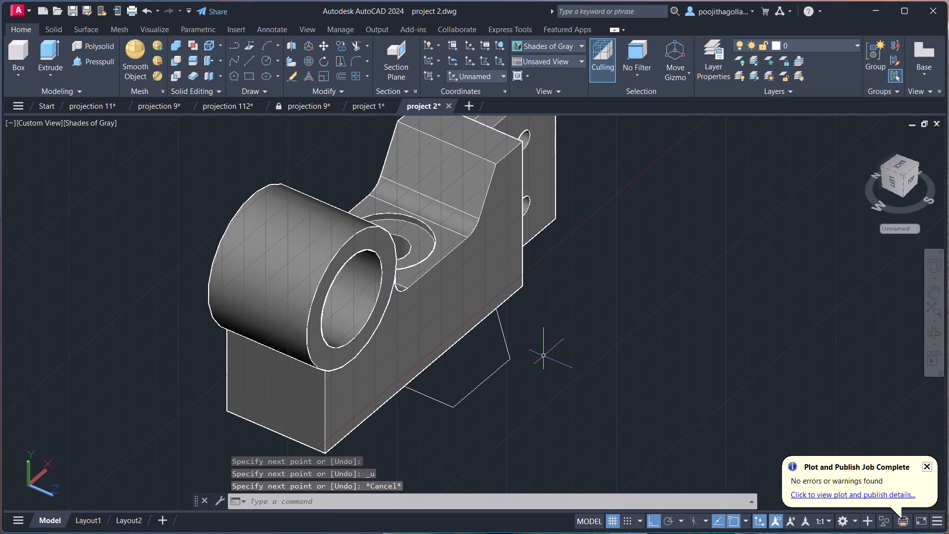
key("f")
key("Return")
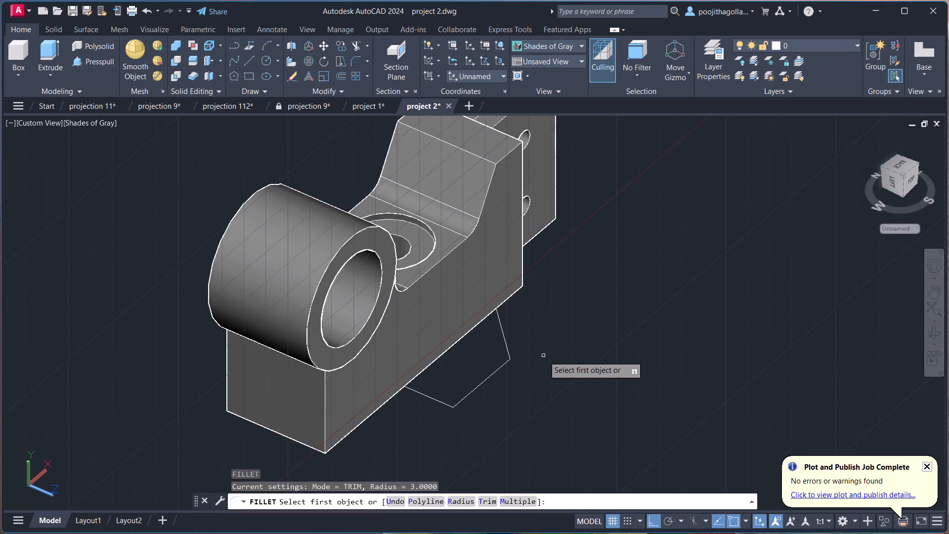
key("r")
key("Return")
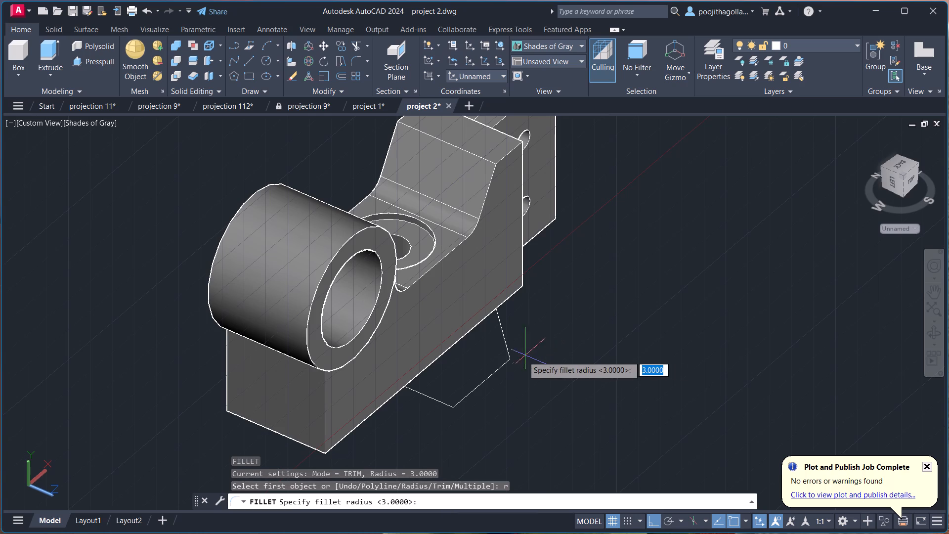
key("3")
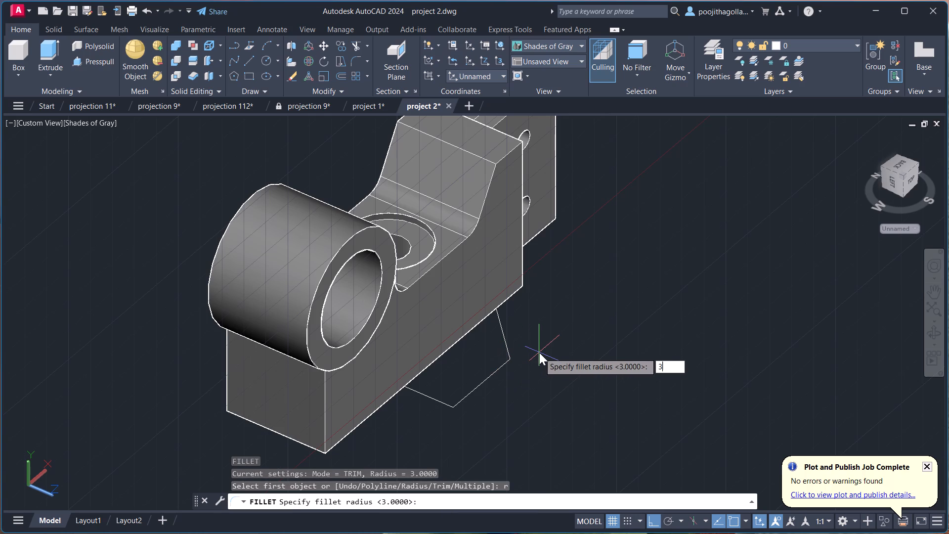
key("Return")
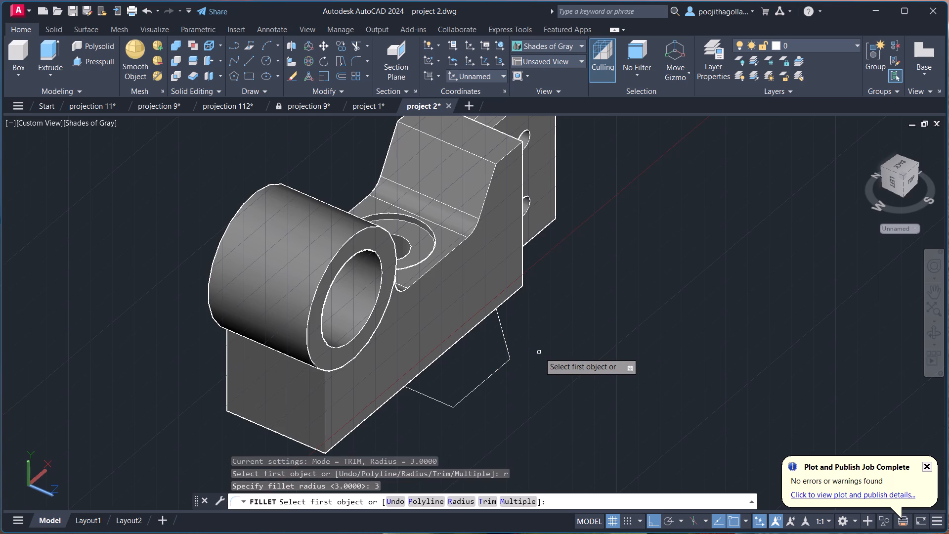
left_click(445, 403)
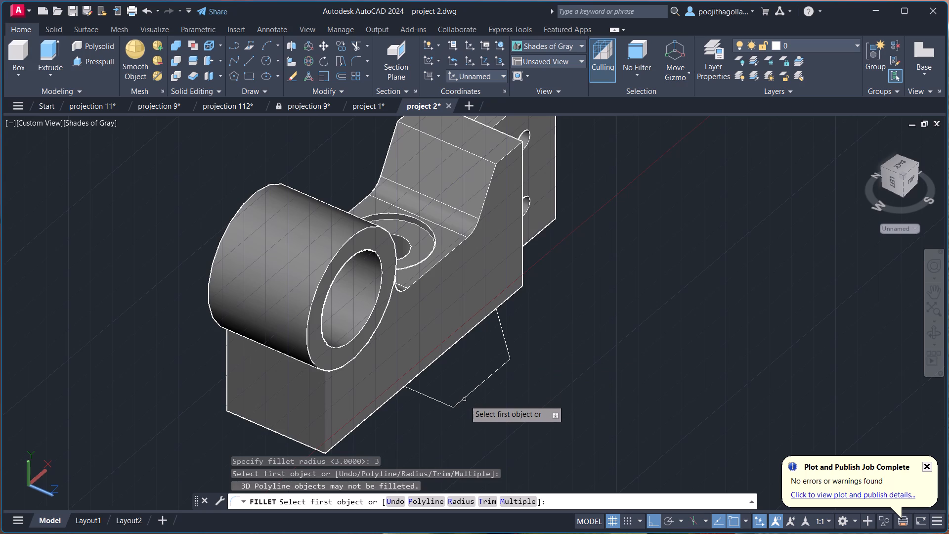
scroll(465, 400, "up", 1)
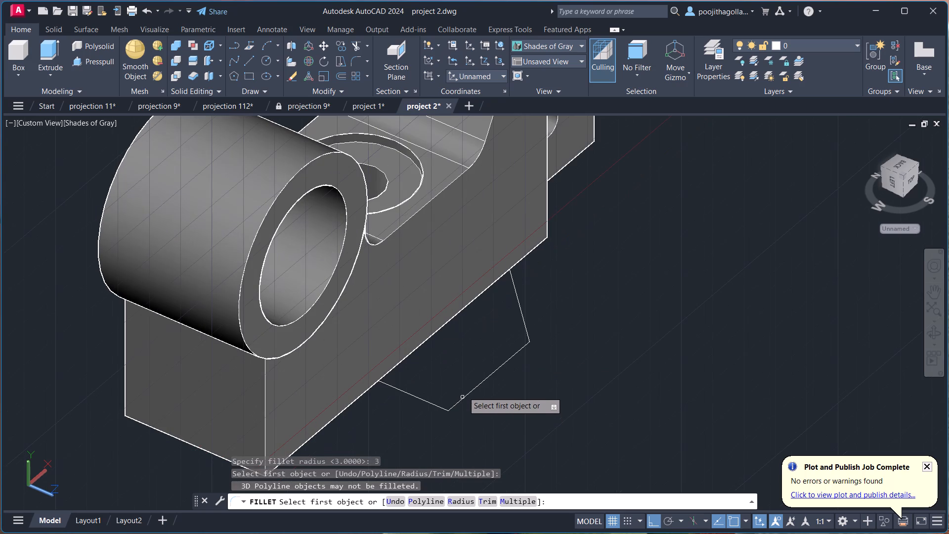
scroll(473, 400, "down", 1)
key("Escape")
Explode the joined tapered outline beside the bracket base into separate lines.
left_click(536, 335)
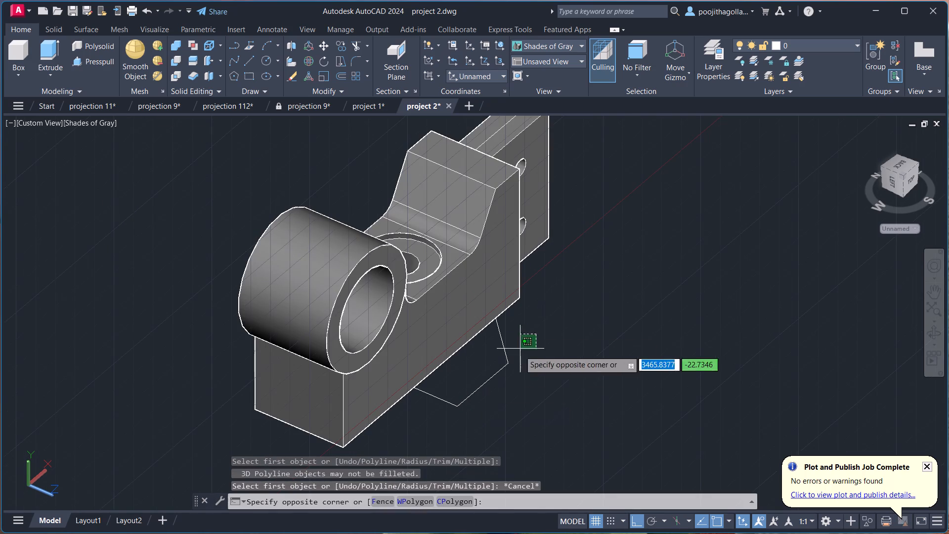
left_click(489, 378)
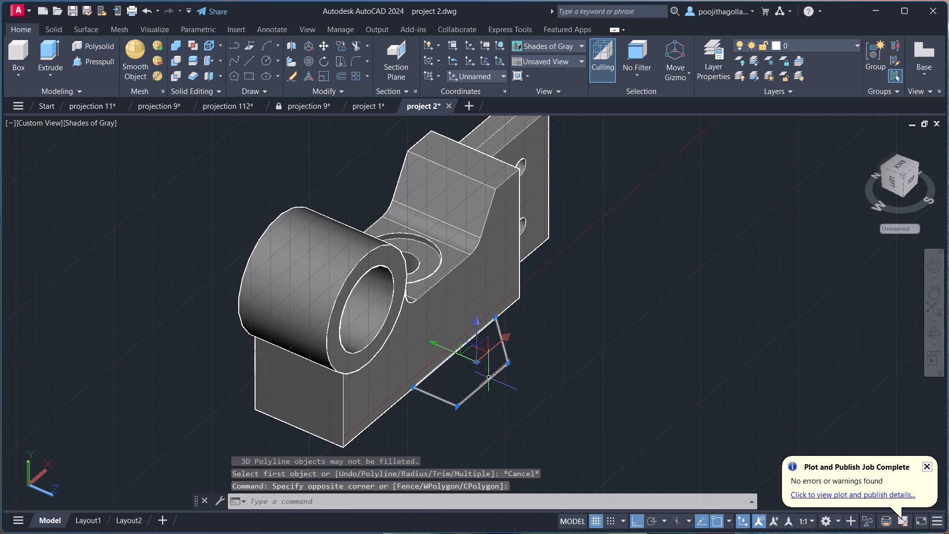
key("x")
key("Return")
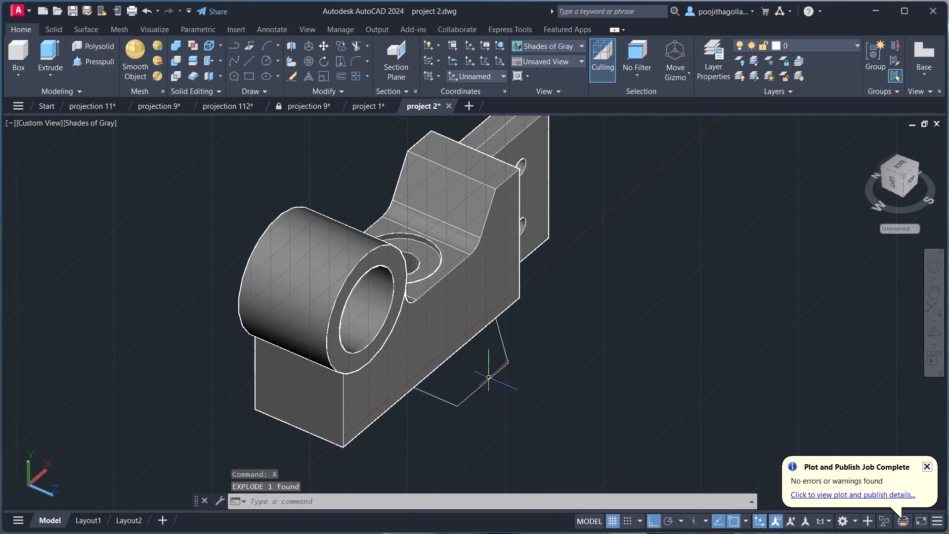
Fillet the tapered outline's square outer corner, between the outward line and the parallel outer line, with radius 3.
key("f")
key("Return")
key("r")
key("Return")
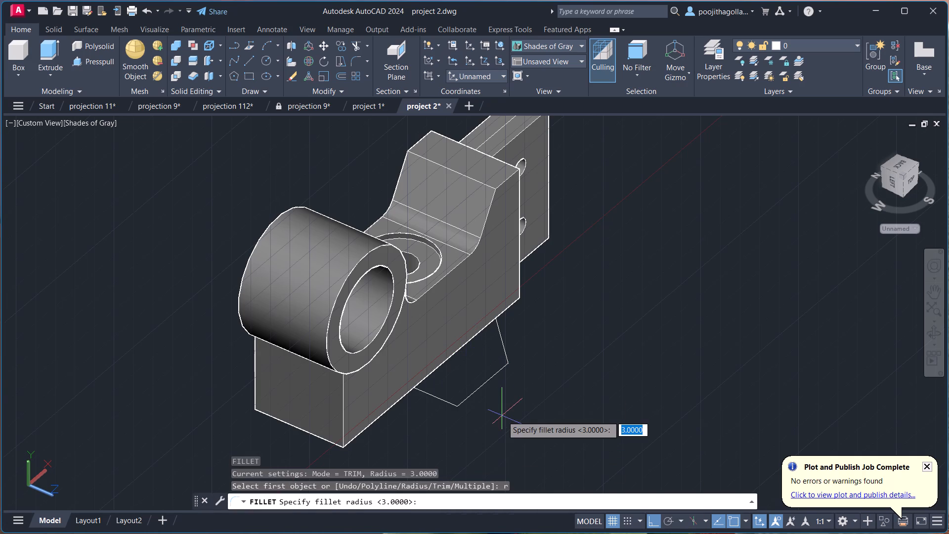
key("3")
key("Return")
left_click(445, 400)
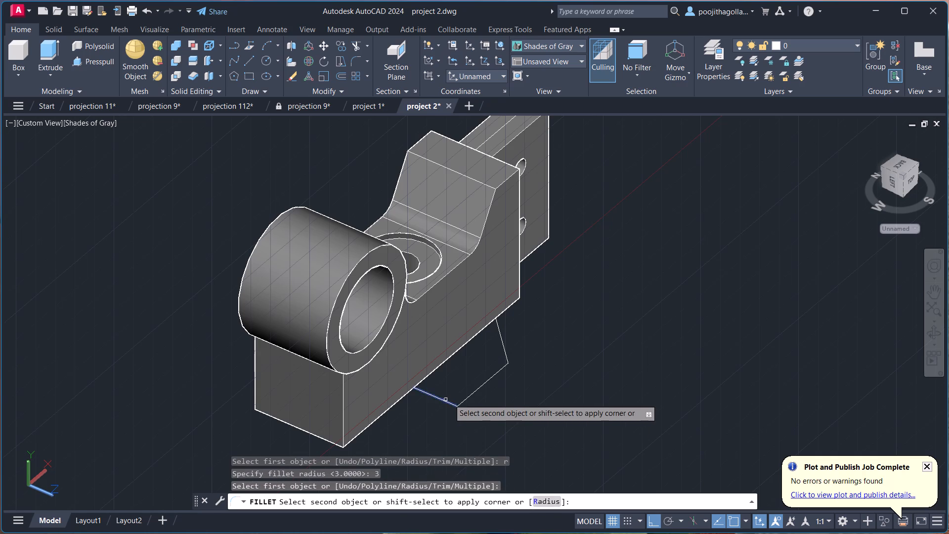
left_click(472, 397)
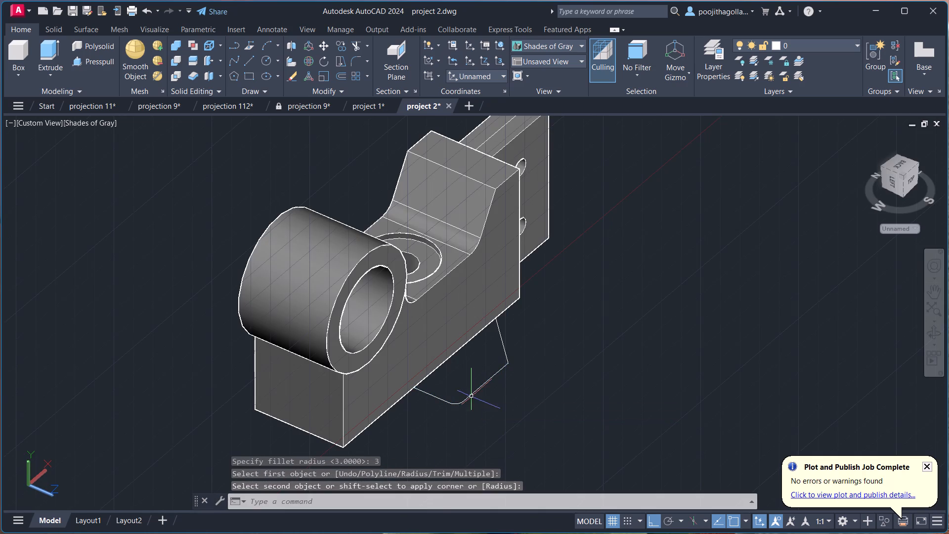
scroll(503, 403, "up", 1)
middle_click_drag(504, 402, 512, 418)
scroll(514, 420, "down", 1)
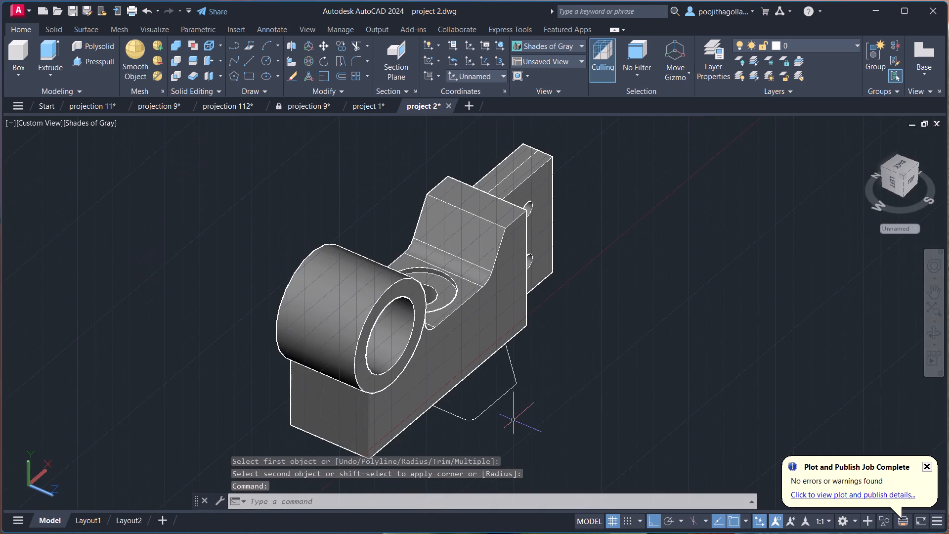
Save the drawing.
key("ctrl+s")
key("ctrl+s")
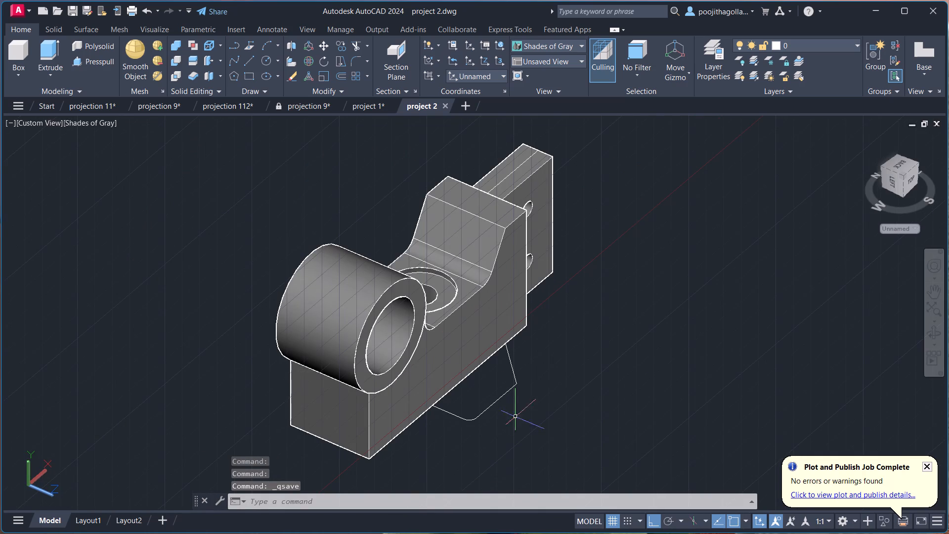
key("ctrl+s")
key("ctrl+s")
middle_click_drag(559, 386, 555, 375)
key("space")
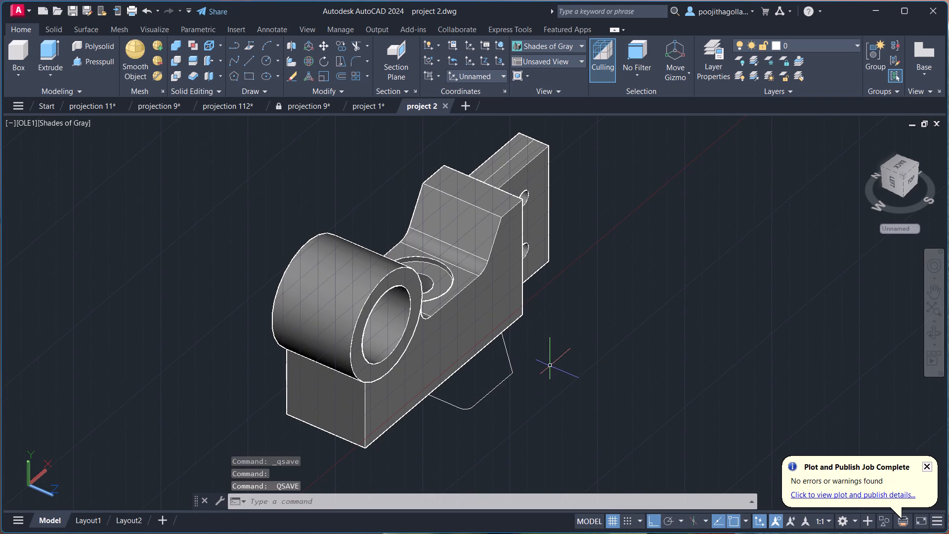
Fillet the tapered outline's other outer corner, between the parallel outer line and the slanted line, with radius 3.
key("f")
key("Return")
key("r")
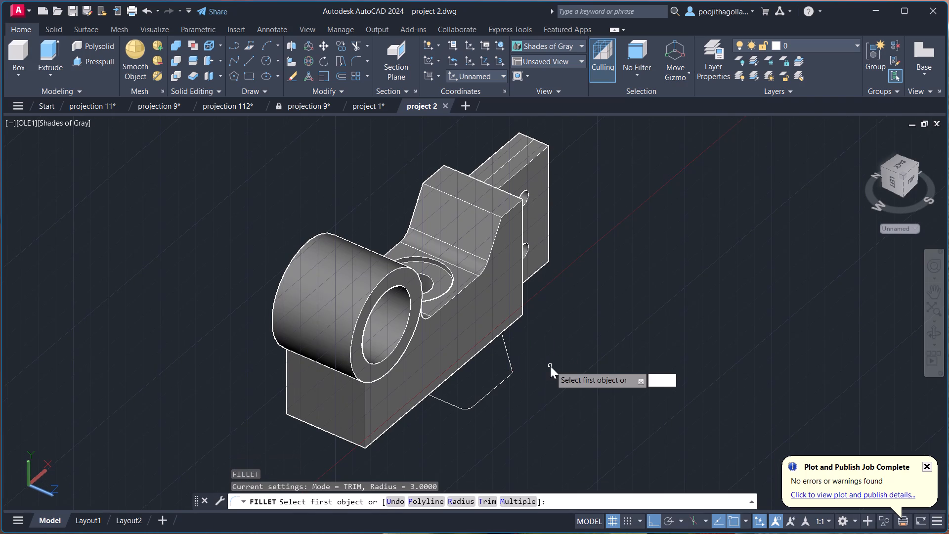
key("Return")
key("3")
key("Return")
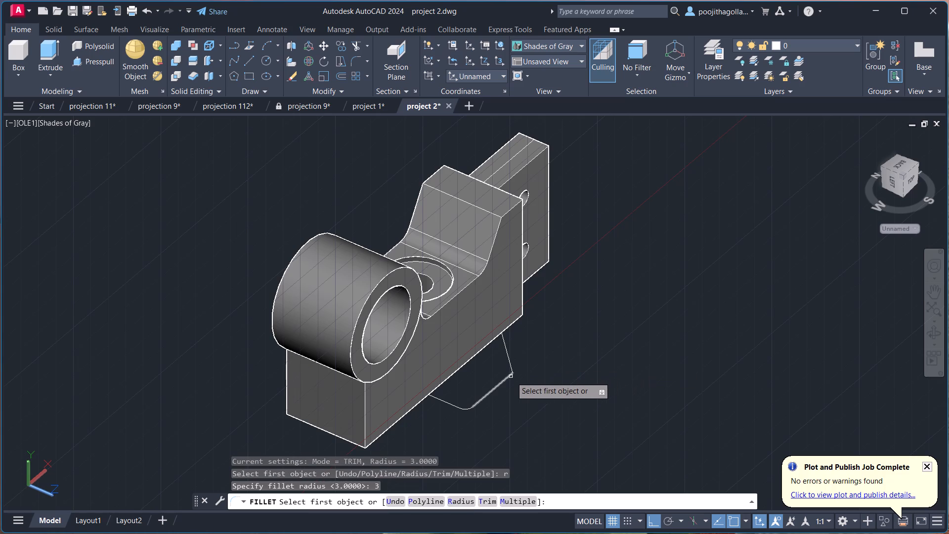
left_click(507, 379)
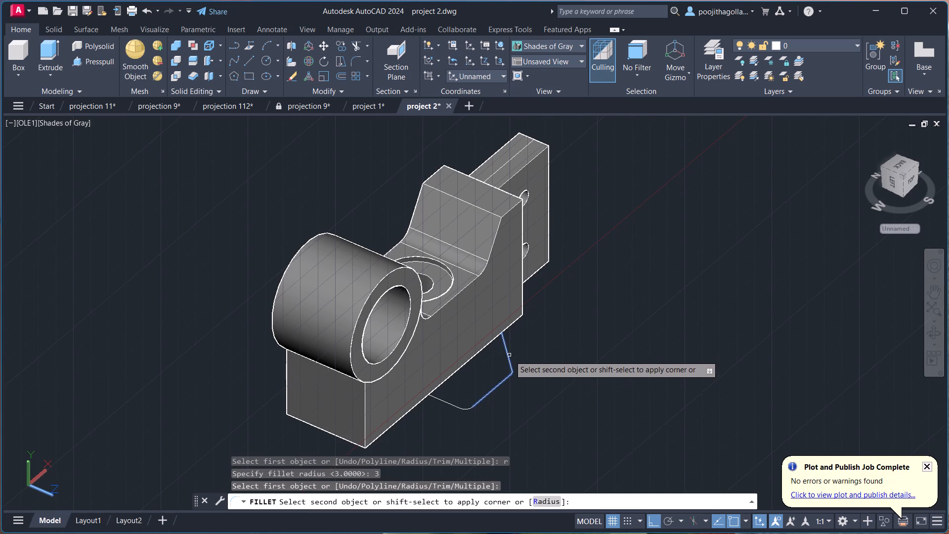
left_click(510, 356)
scroll(517, 388, "up", 2)
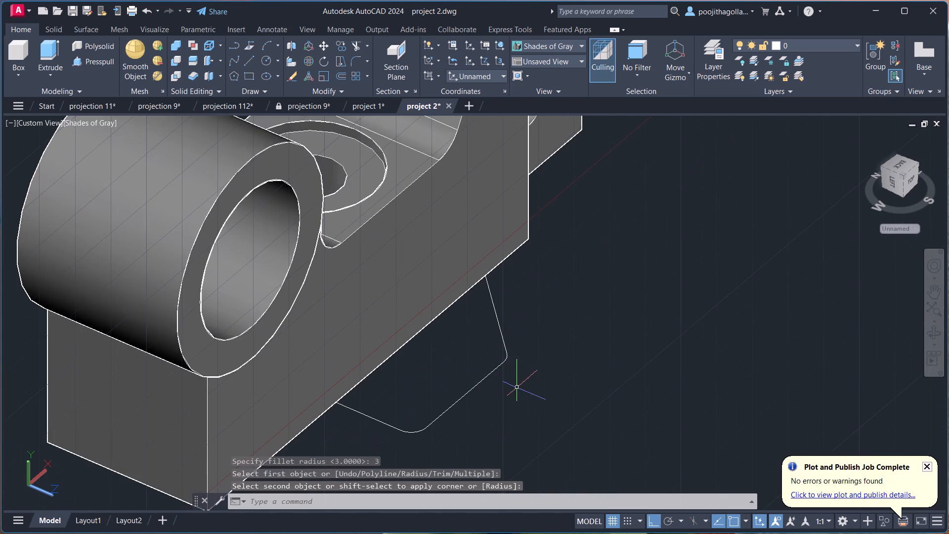
middle_click_drag(547, 360, 573, 347)
middle_click_drag(518, 382, 553, 355)
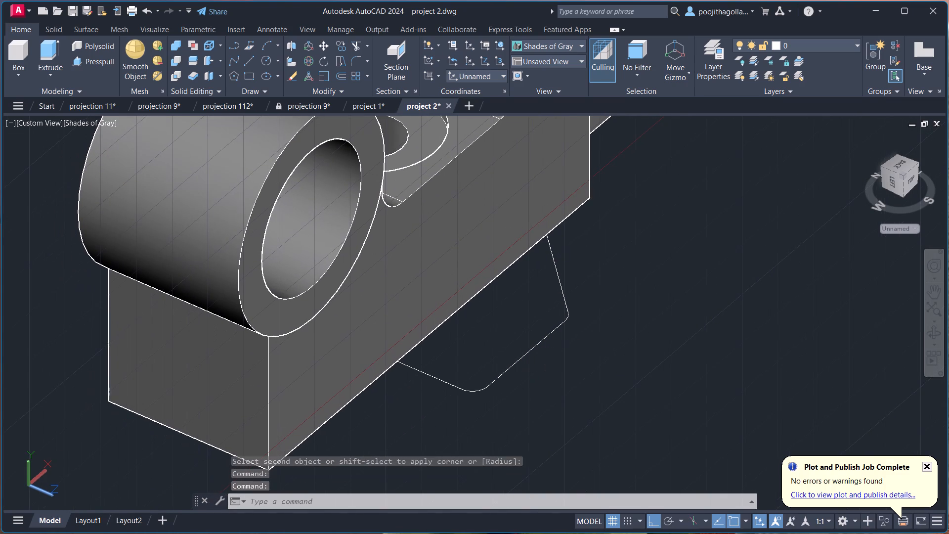
key("Escape")
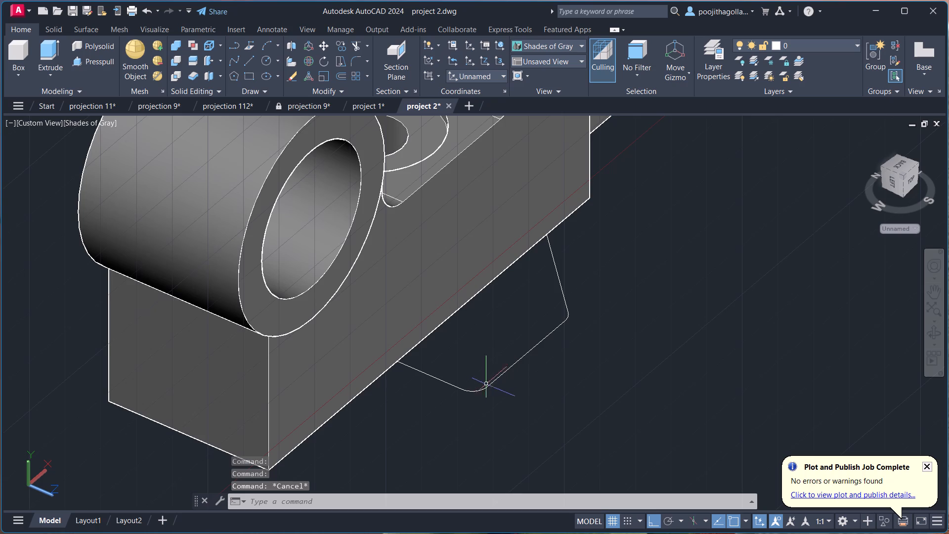
In the 2D Wireframe visual style, join the tapered outline's four lines and two fillet arcs into one closed polyline.
left_click(931, 329)
left_click_drag(723, 364, 717, 396)
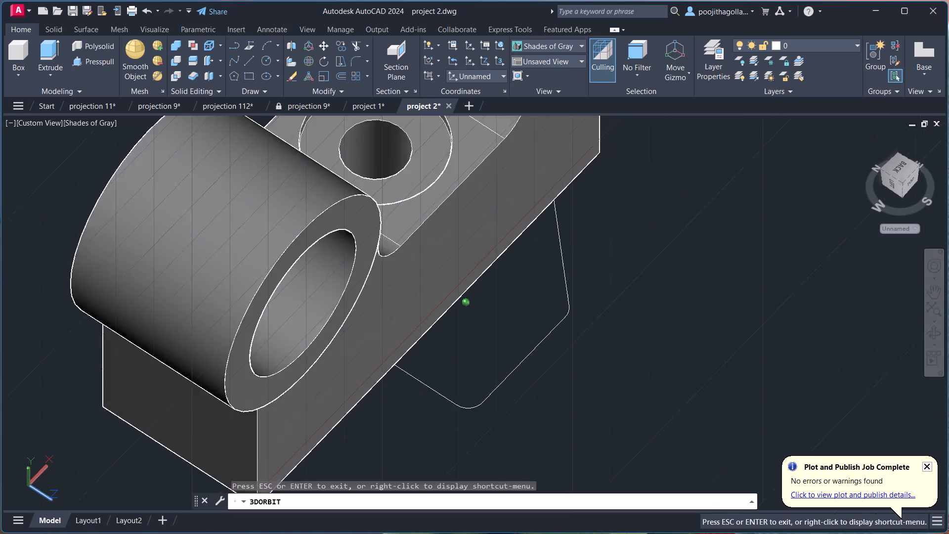
left_click_drag(717, 396, 734, 353)
key("Escape")
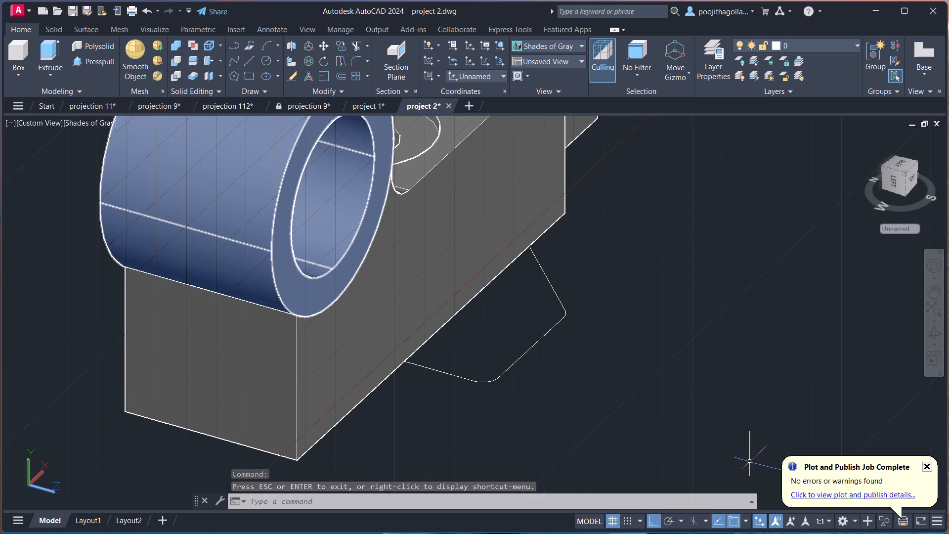
left_click(81, 120)
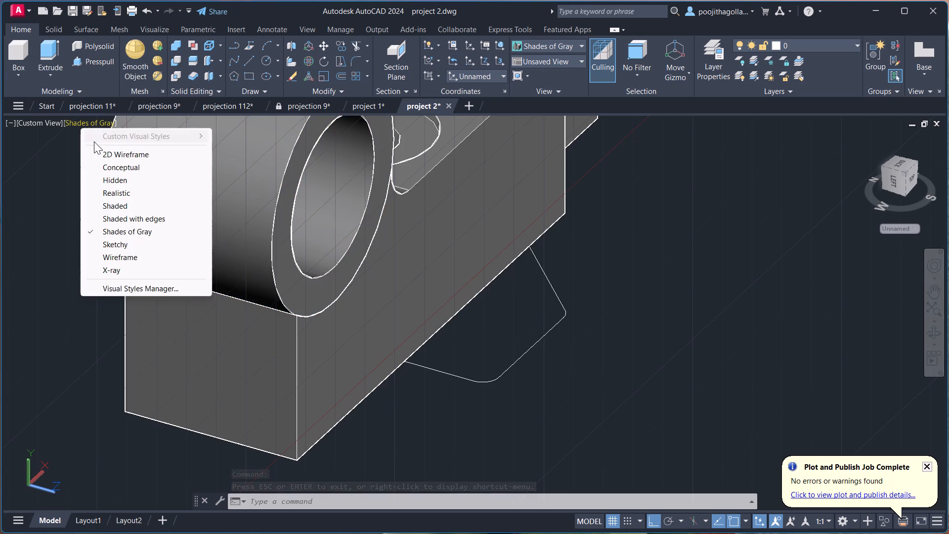
left_click(119, 152)
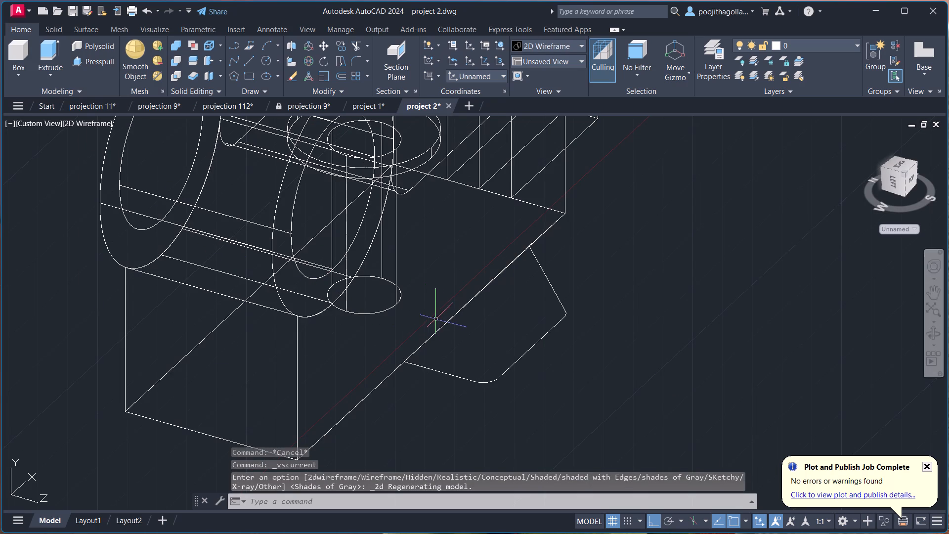
left_click(443, 326)
left_click(456, 358)
left_click(436, 388)
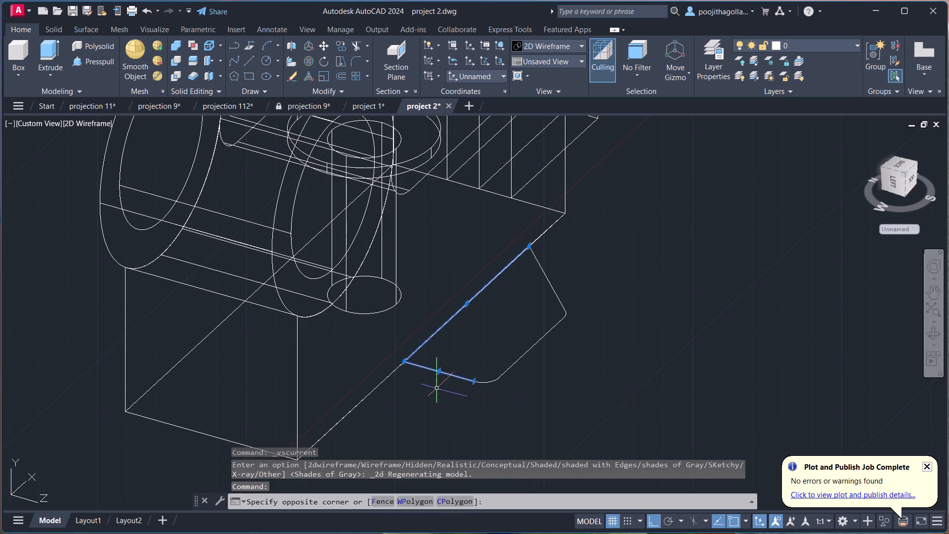
left_click(618, 305)
left_click(486, 390)
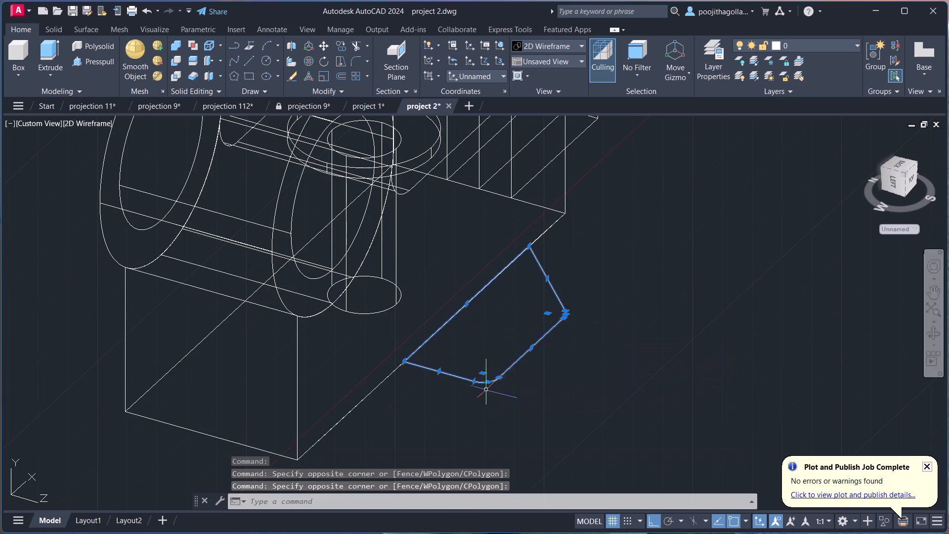
key("j")
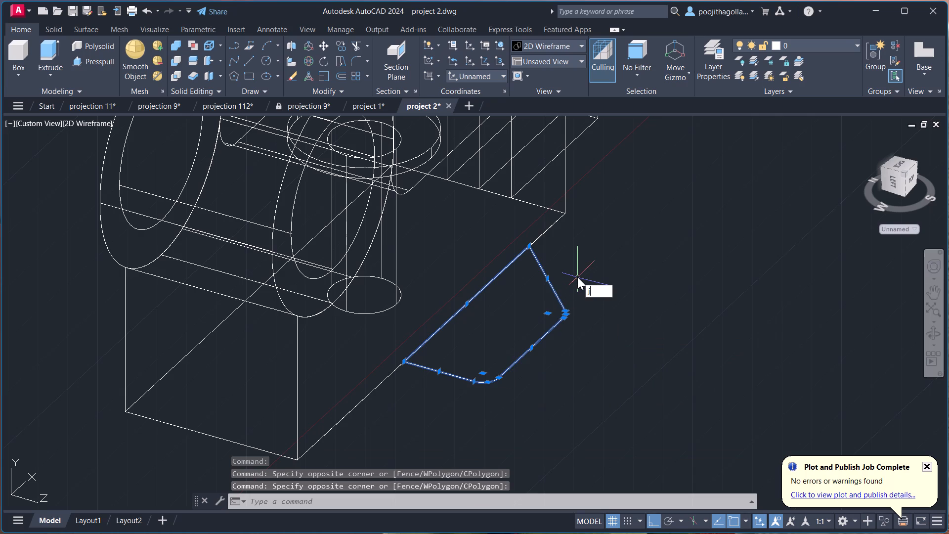
key("Return")
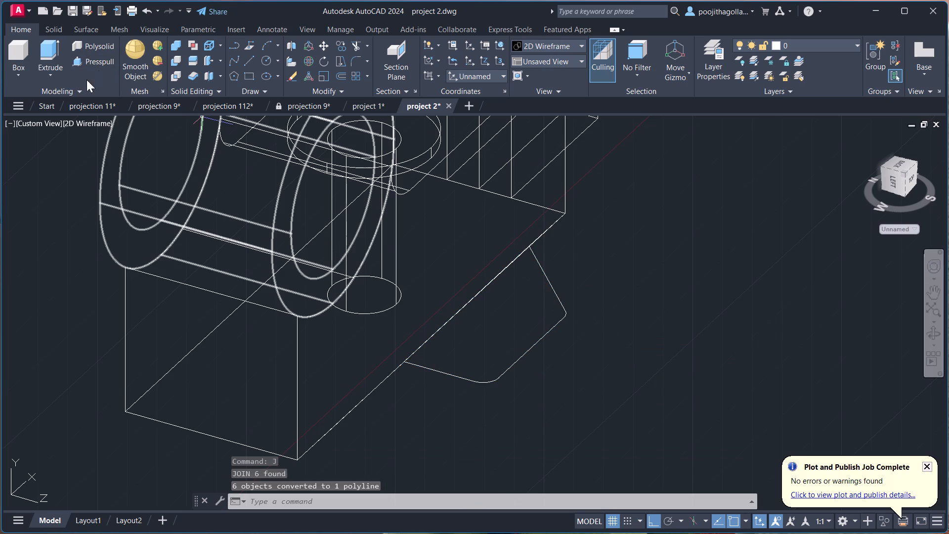
Switch the model's visual style back to Shades of Gray.
left_click(82, 126)
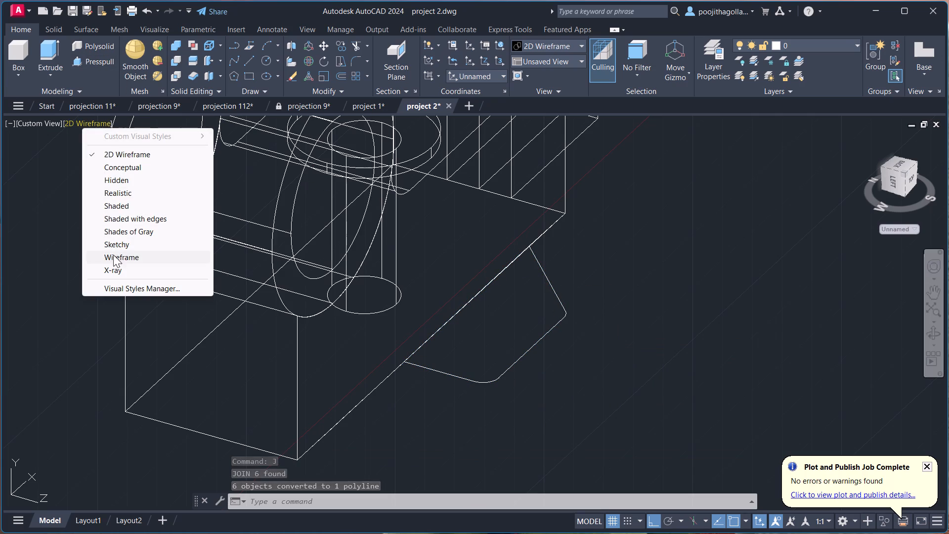
left_click(132, 230)
Presspull the closed tapered outline to a height of 16 to form the solid block on the bracket base.
left_click(101, 64)
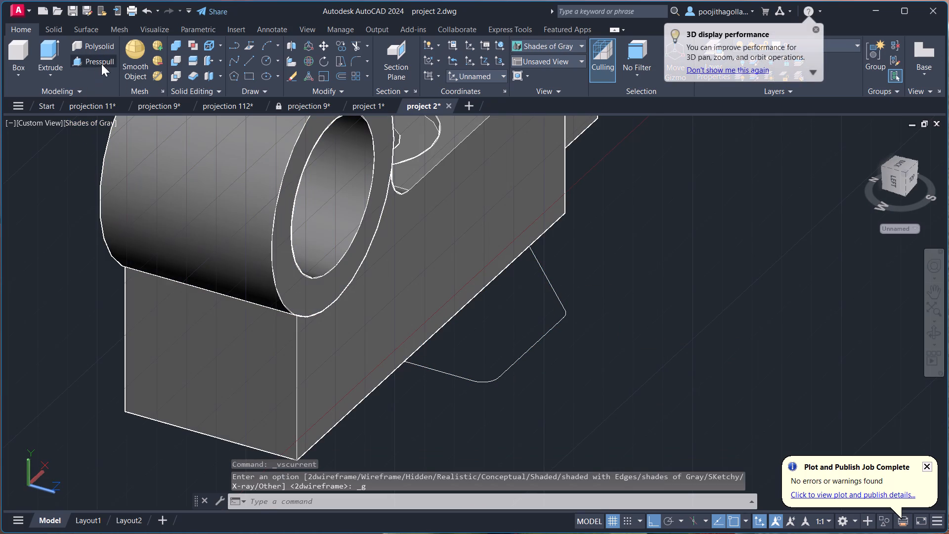
left_click(518, 359)
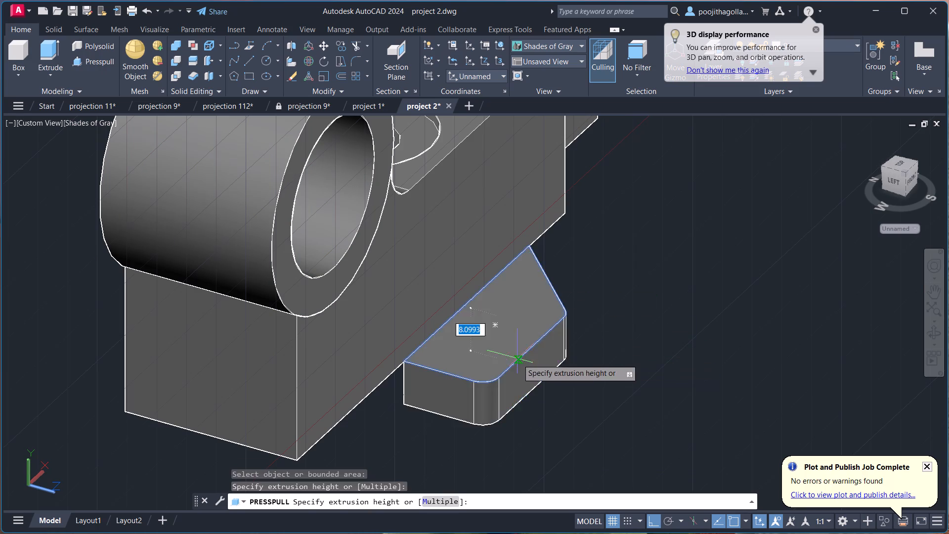
type("16")
key("Return")
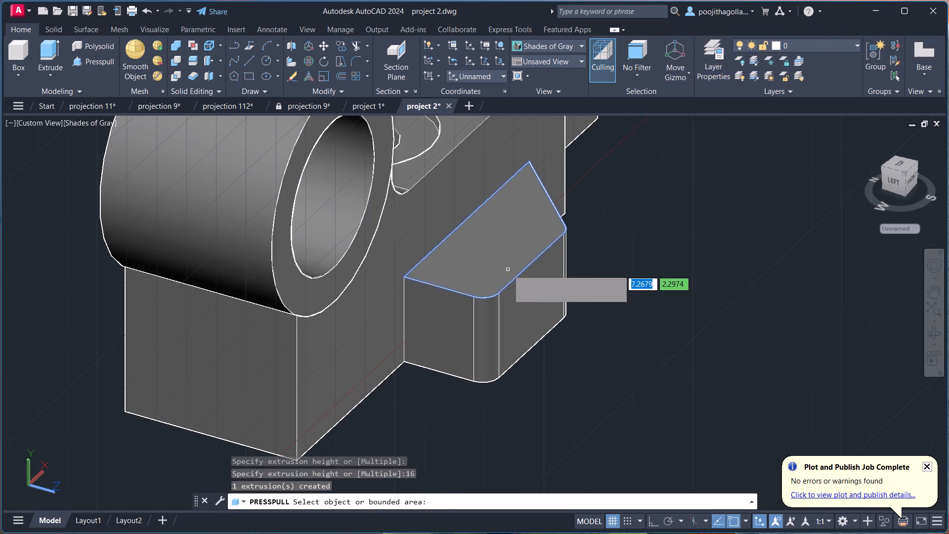
key("Escape")
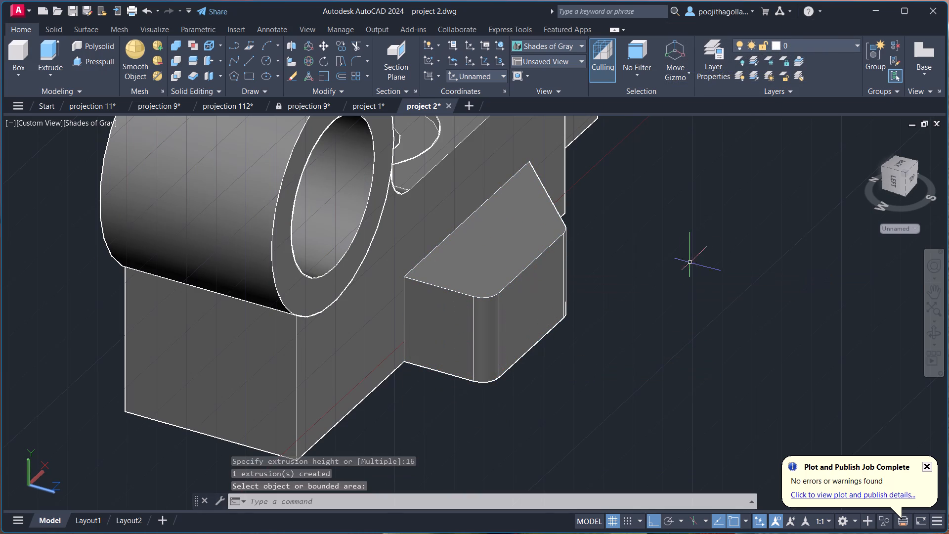
Draw a line along the top of the large cylinder, from the front rim's top point to the back rim's top point.
left_click(933, 338)
left_click_drag(787, 260, 676, 244)
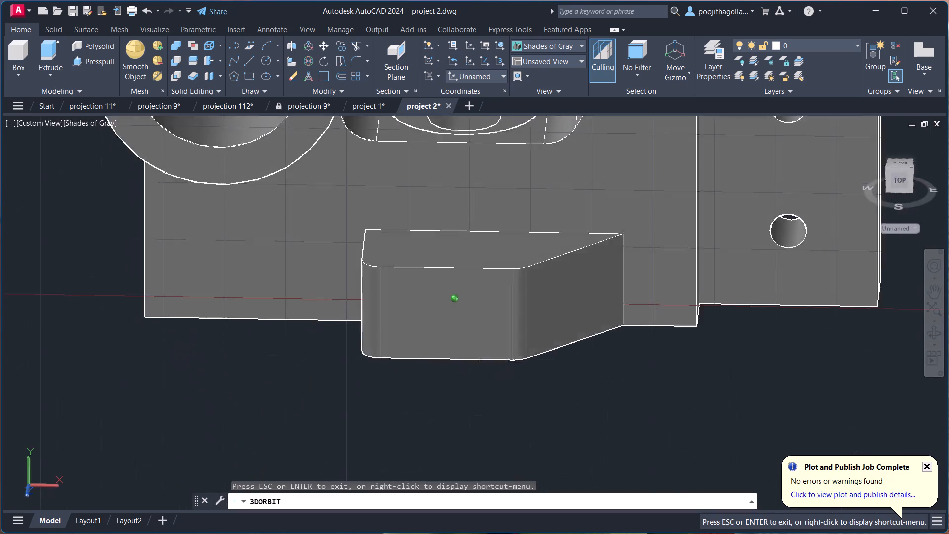
left_click_drag(676, 244, 616, 245)
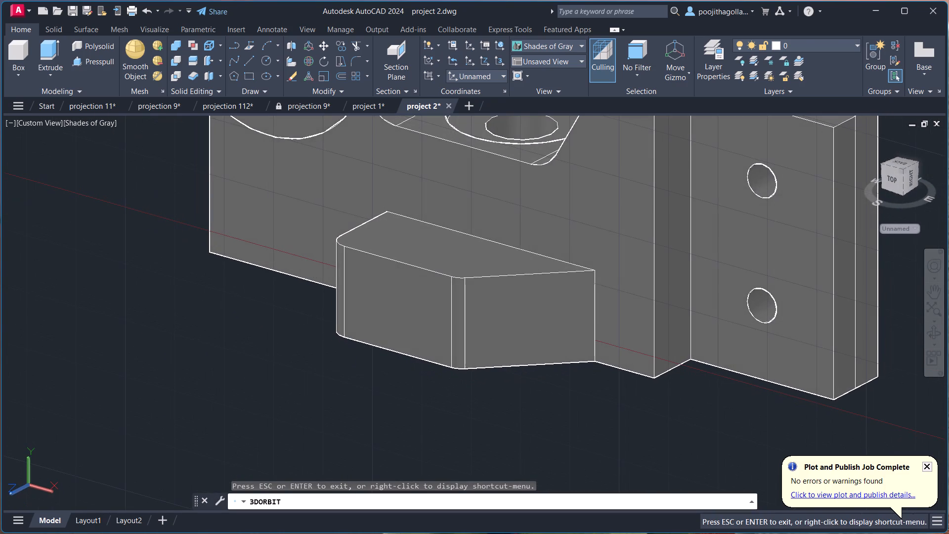
scroll(616, 245, "down", 1)
middle_click_drag(615, 246, 605, 310)
scroll(601, 307, "down", 1)
middle_click_drag(599, 299, 557, 361)
scroll(554, 352, "down", 3)
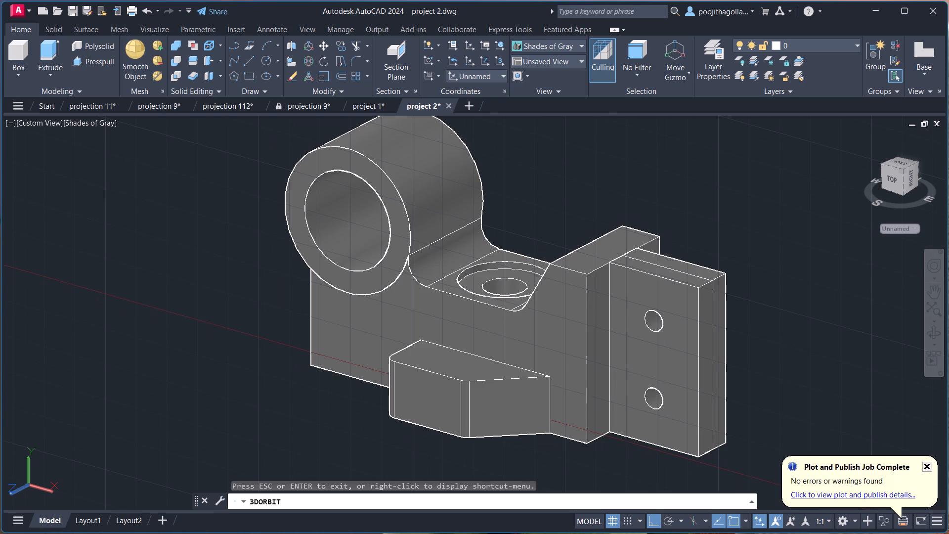
middle_click_drag(572, 293, 547, 346)
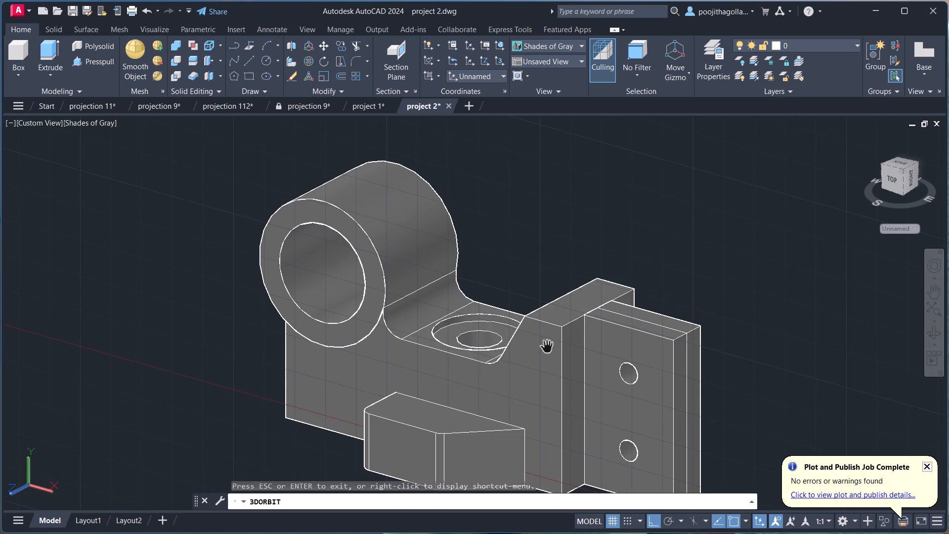
middle_click_drag(438, 292, 495, 382)
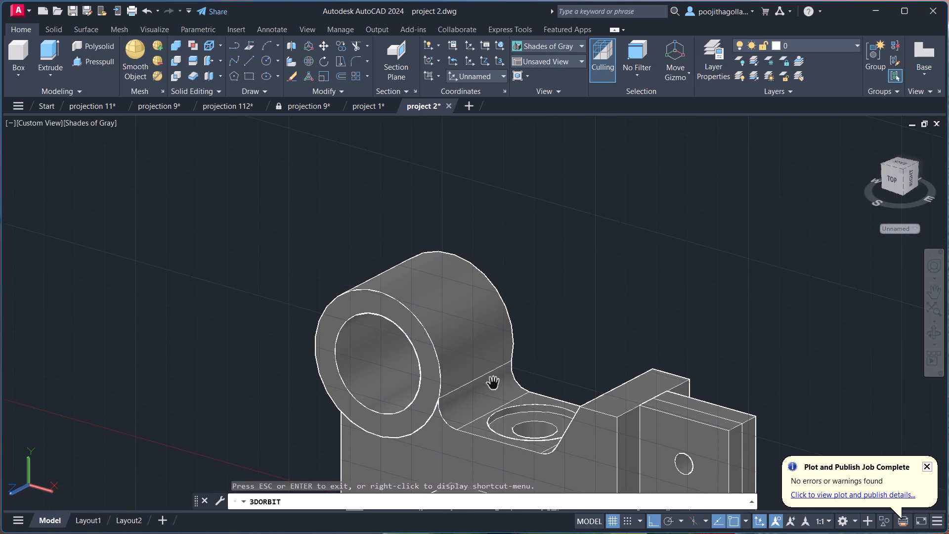
key("Escape")
key("l")
key("Return")
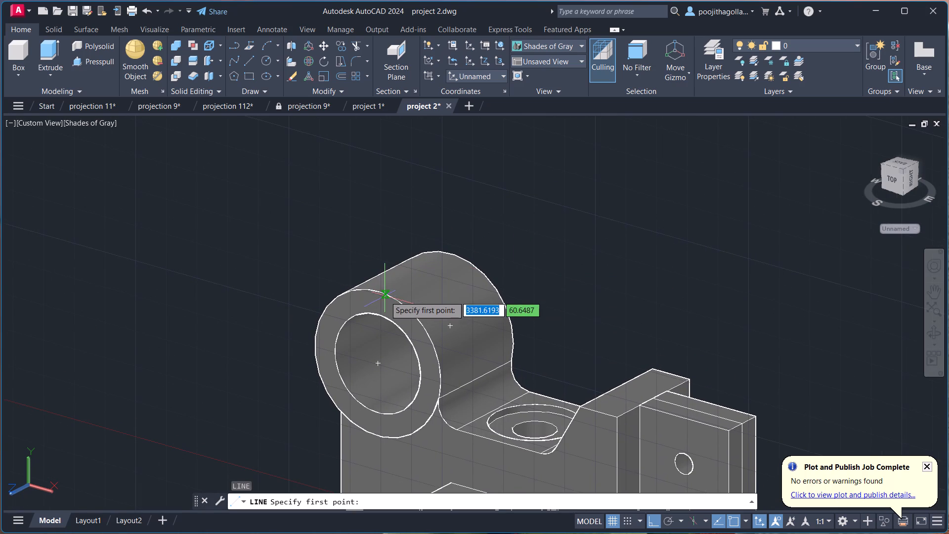
left_click(380, 292)
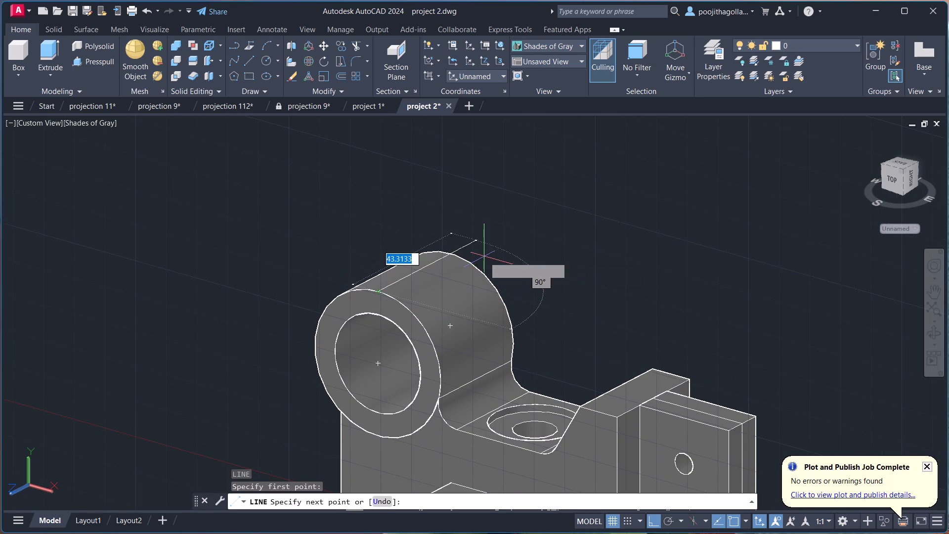
left_click(447, 254)
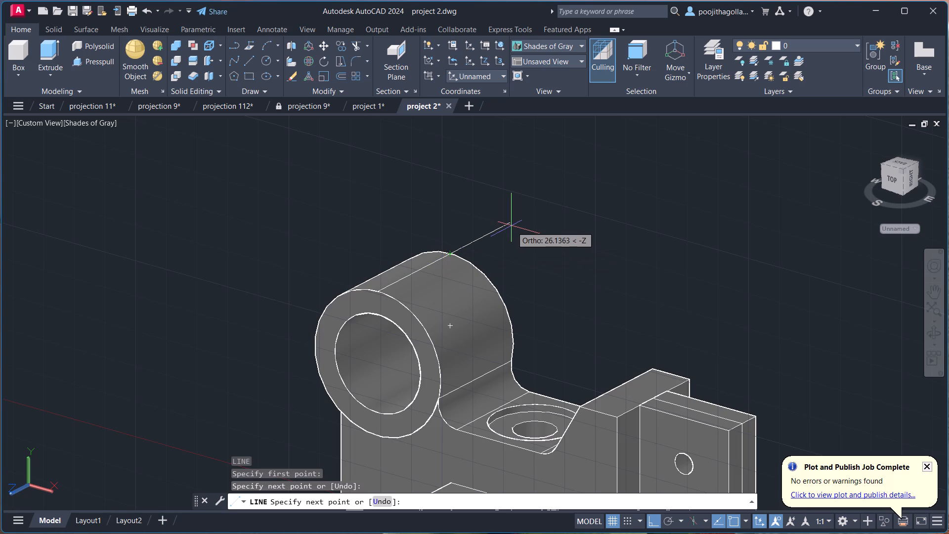
key("Escape")
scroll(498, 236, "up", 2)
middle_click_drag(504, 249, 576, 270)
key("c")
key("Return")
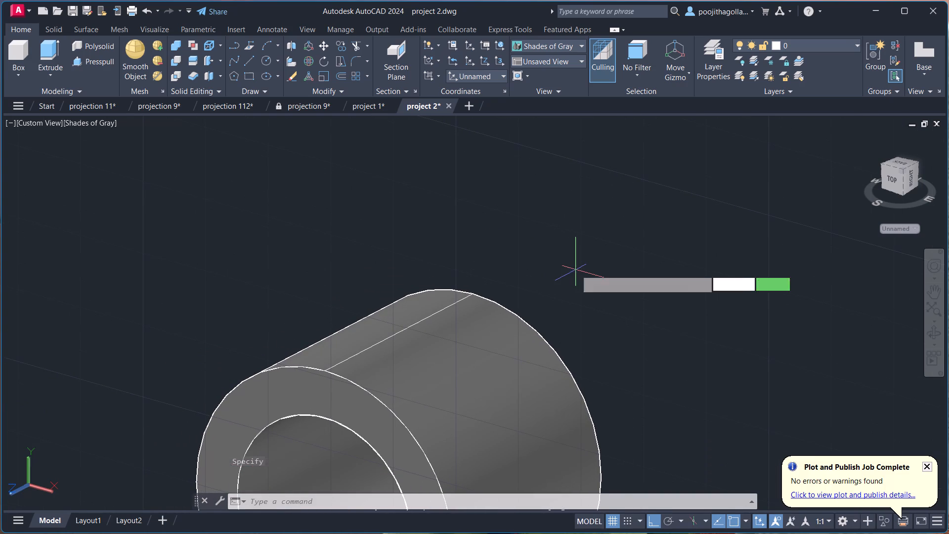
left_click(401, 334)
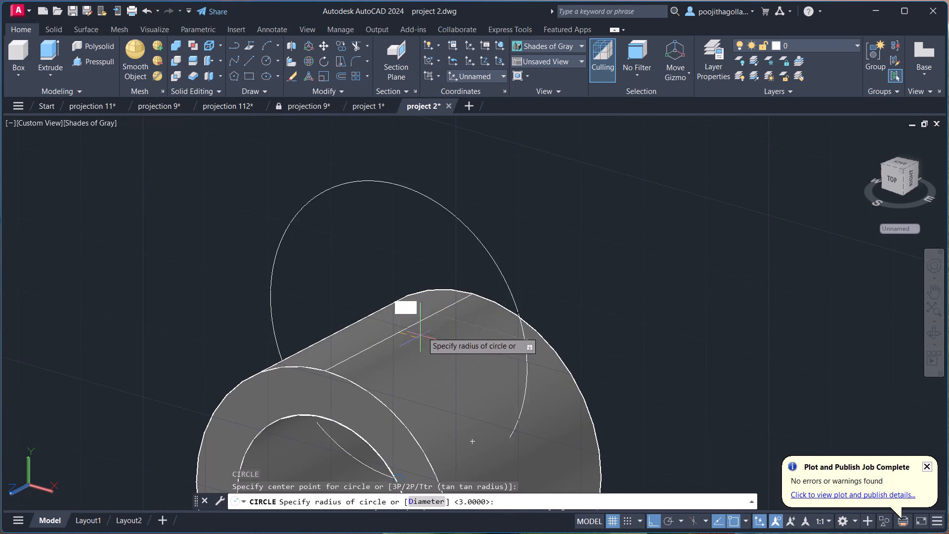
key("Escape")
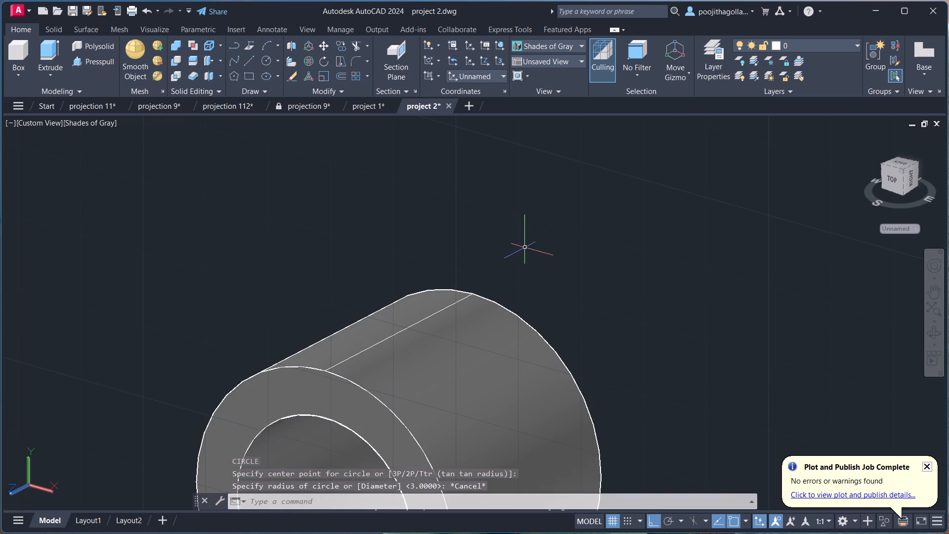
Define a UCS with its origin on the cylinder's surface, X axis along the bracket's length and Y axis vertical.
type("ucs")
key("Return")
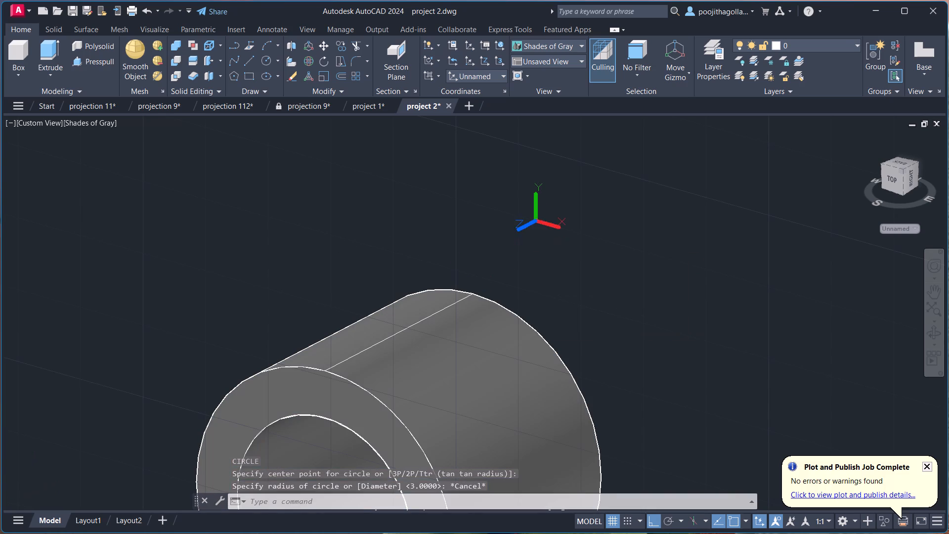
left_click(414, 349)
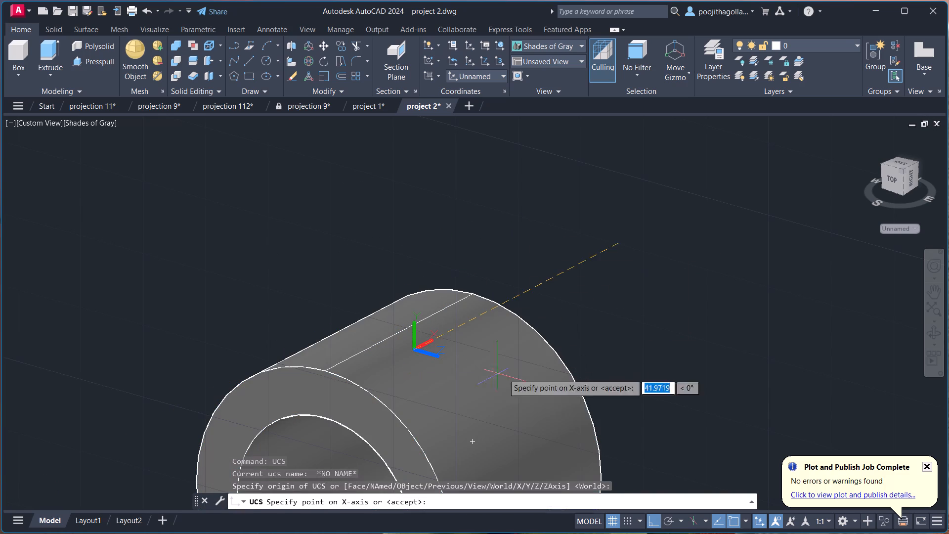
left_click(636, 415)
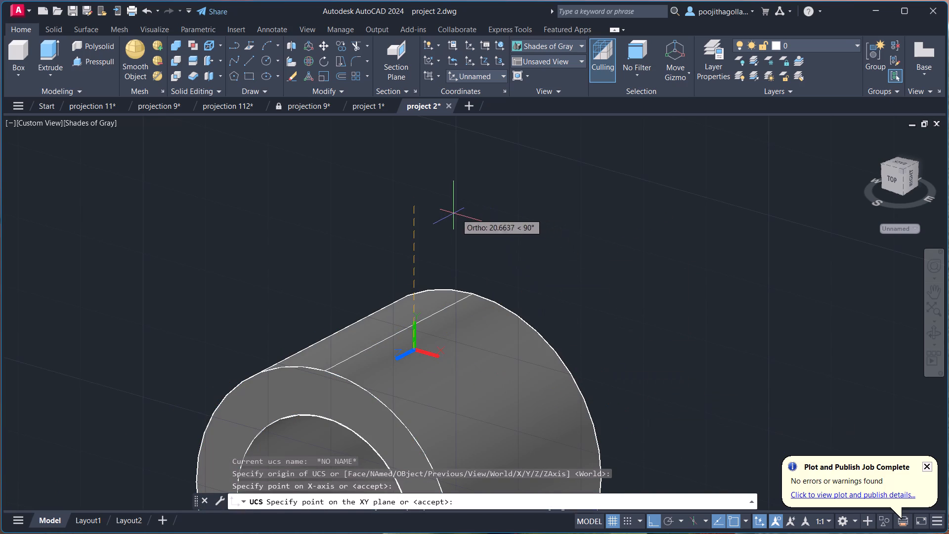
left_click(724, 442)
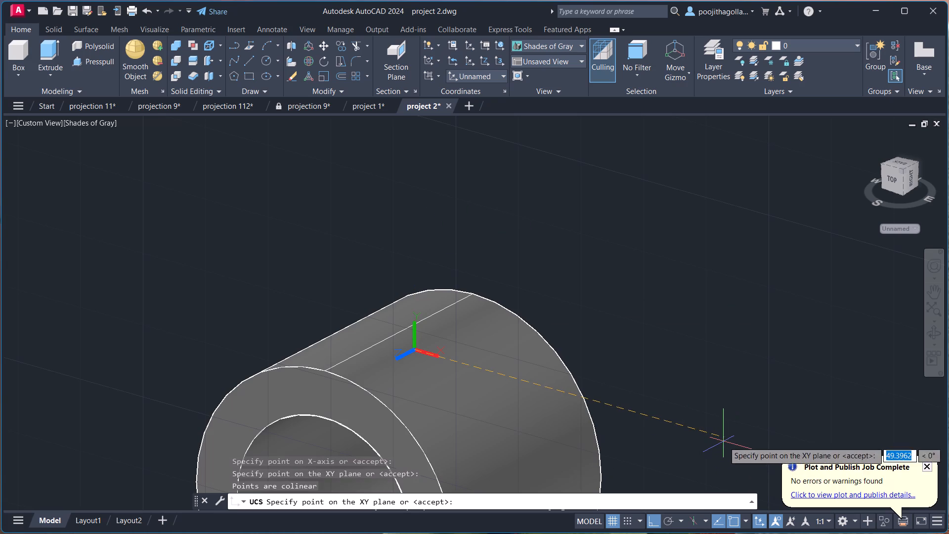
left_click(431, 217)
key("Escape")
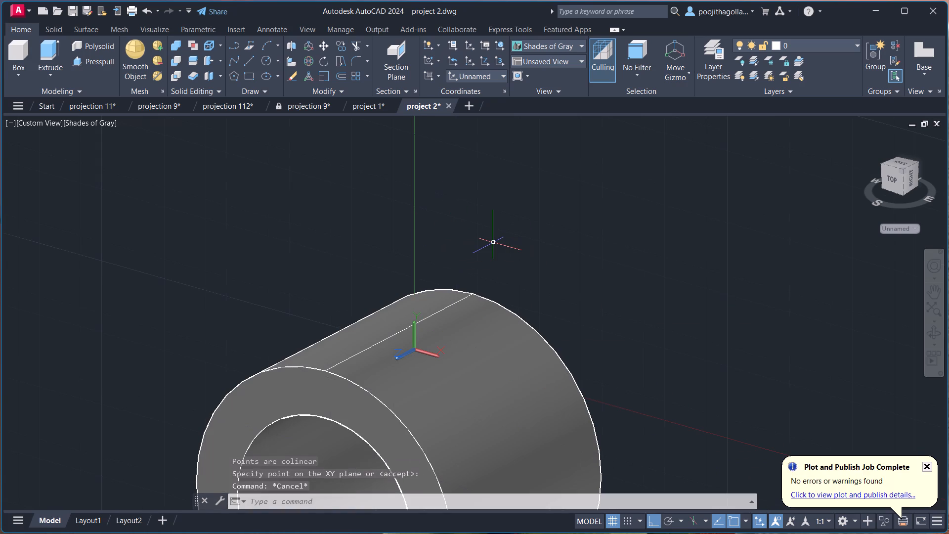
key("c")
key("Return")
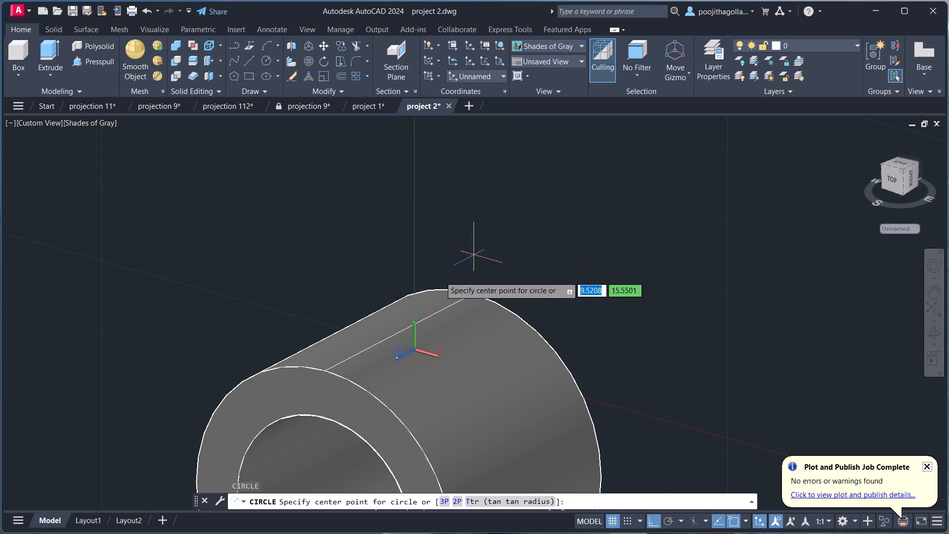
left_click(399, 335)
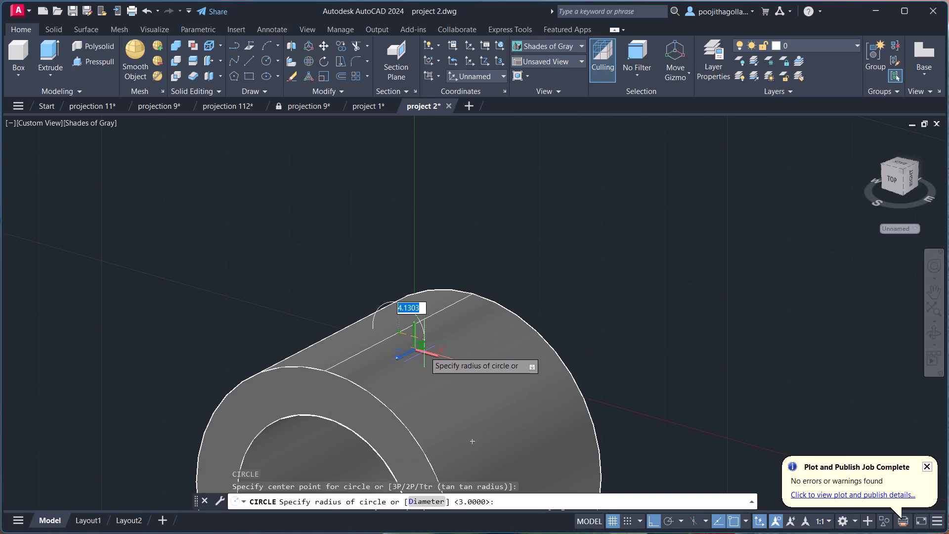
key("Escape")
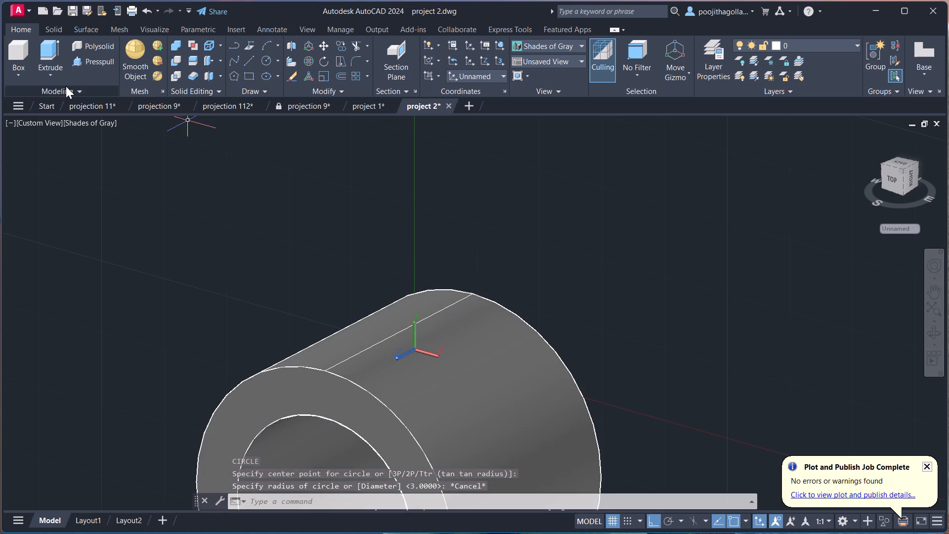
Switch the model to the Top view.
left_click(44, 123)
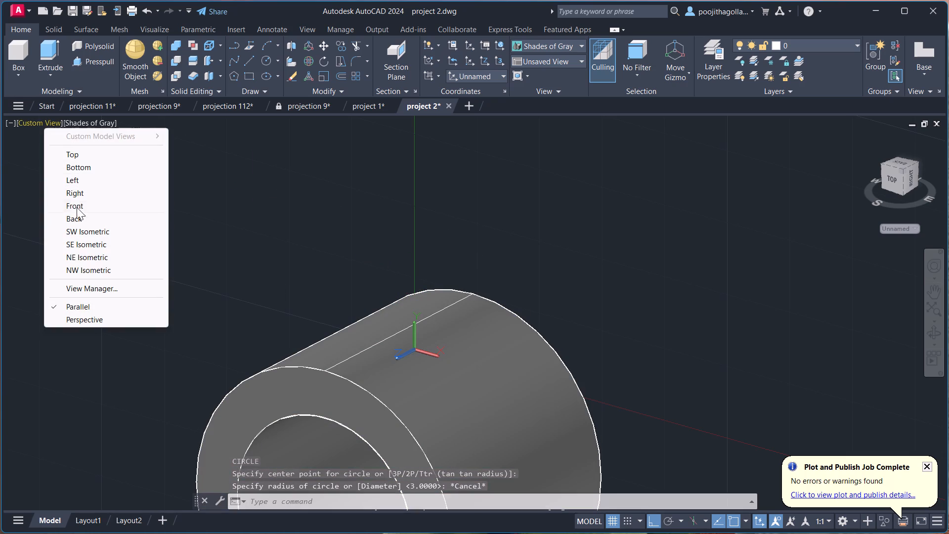
left_click(98, 157)
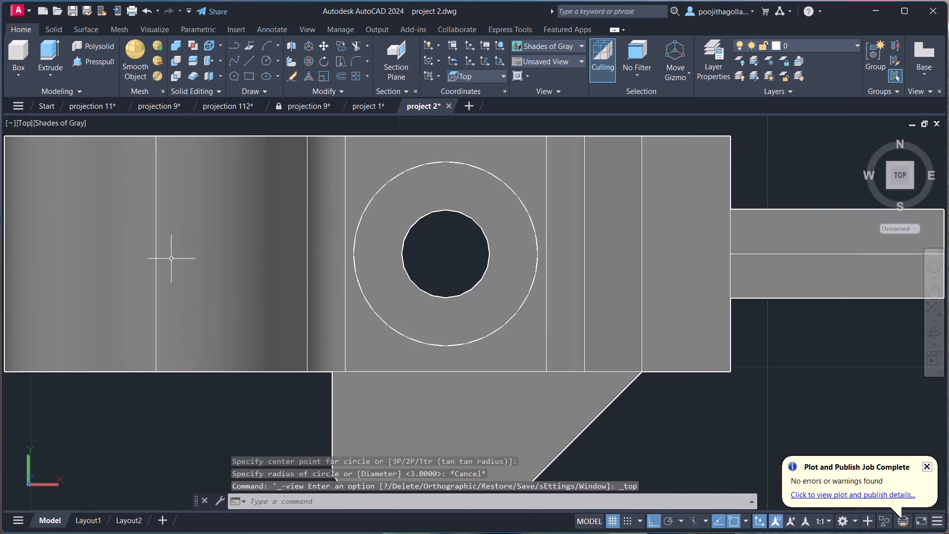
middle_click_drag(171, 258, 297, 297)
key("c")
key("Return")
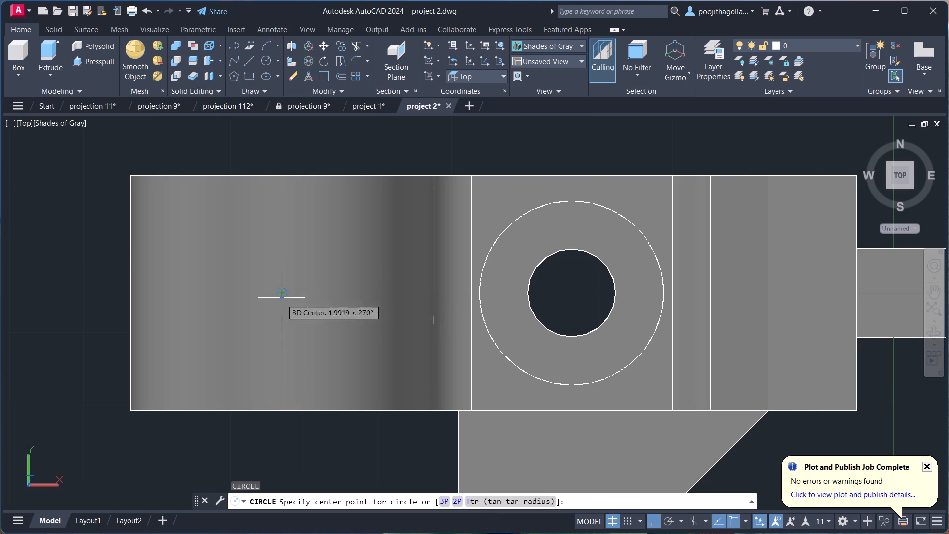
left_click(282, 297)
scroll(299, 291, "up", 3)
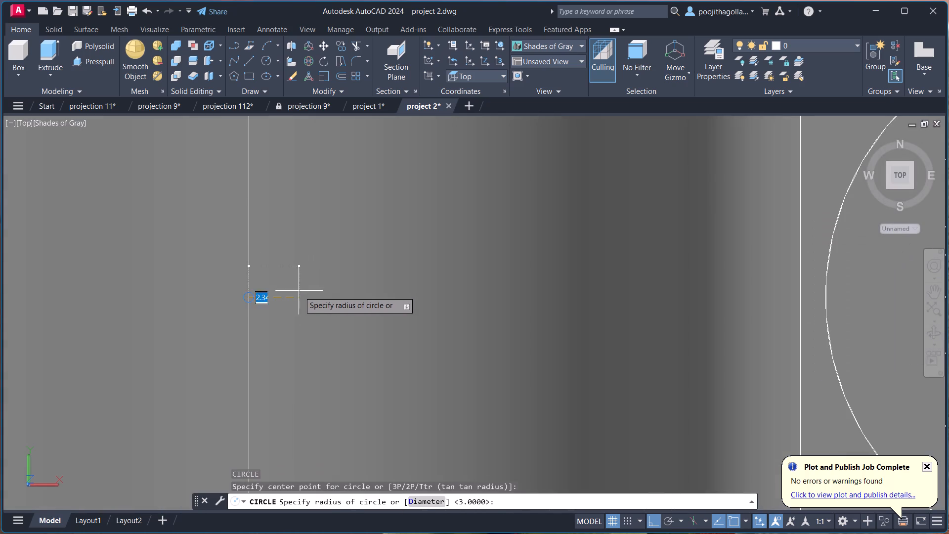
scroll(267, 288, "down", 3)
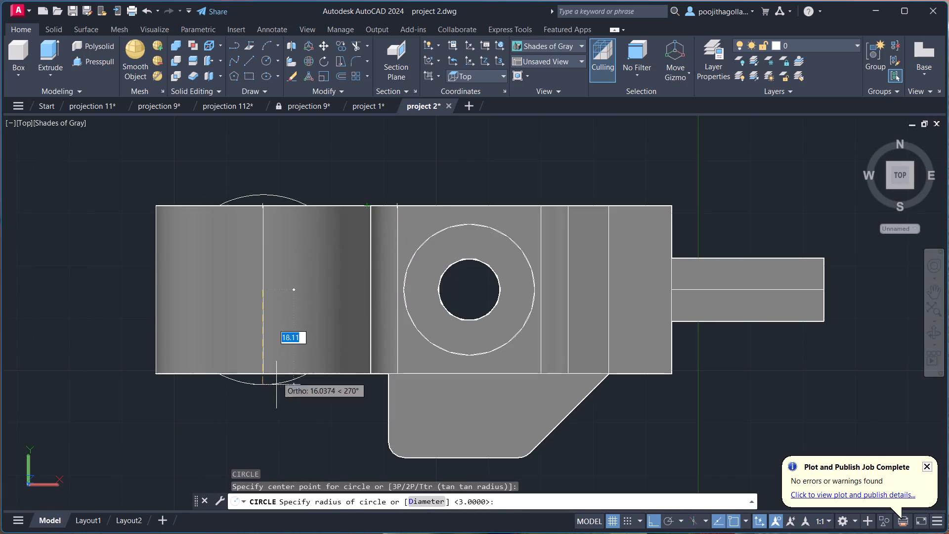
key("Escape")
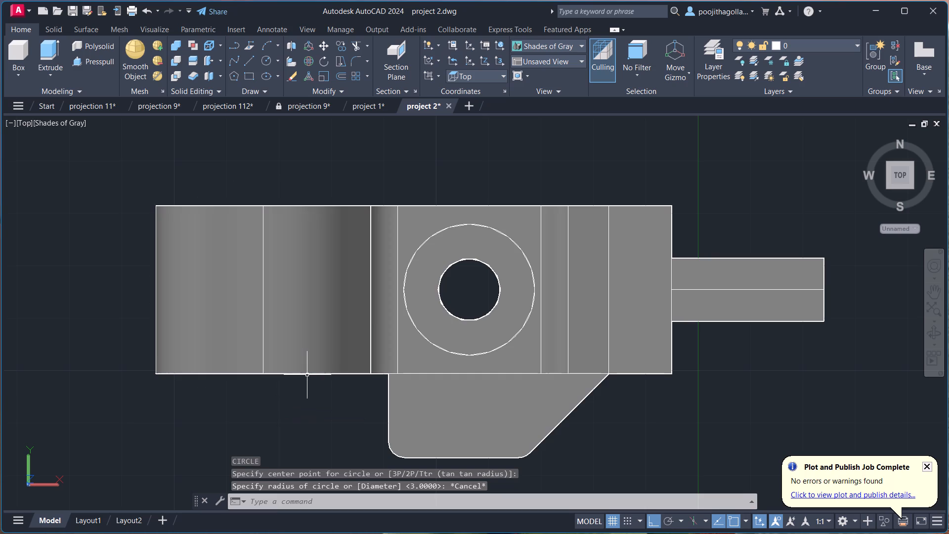
Define a UCS with its origin on the cylinder, X axis along the bracket's length and Y axis across its width.
type("ucs")
key("Return")
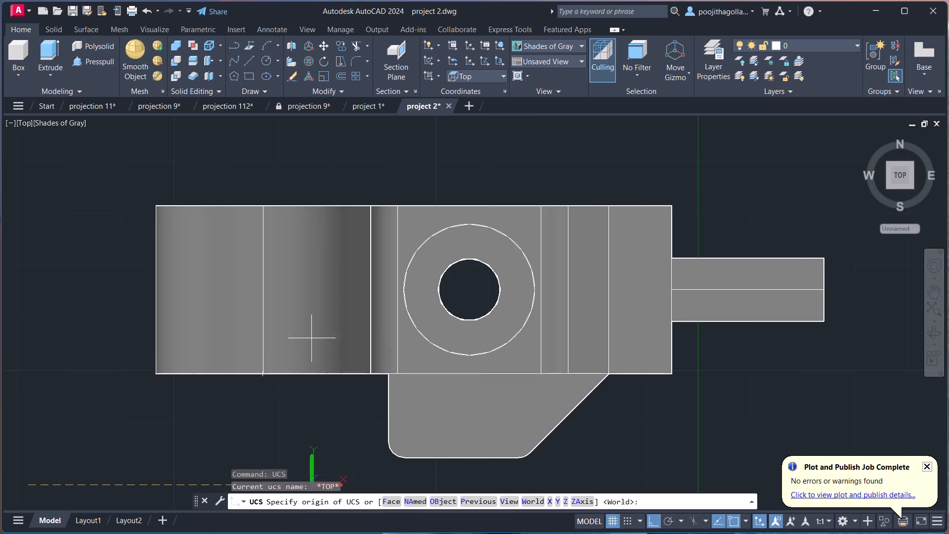
left_click(284, 300)
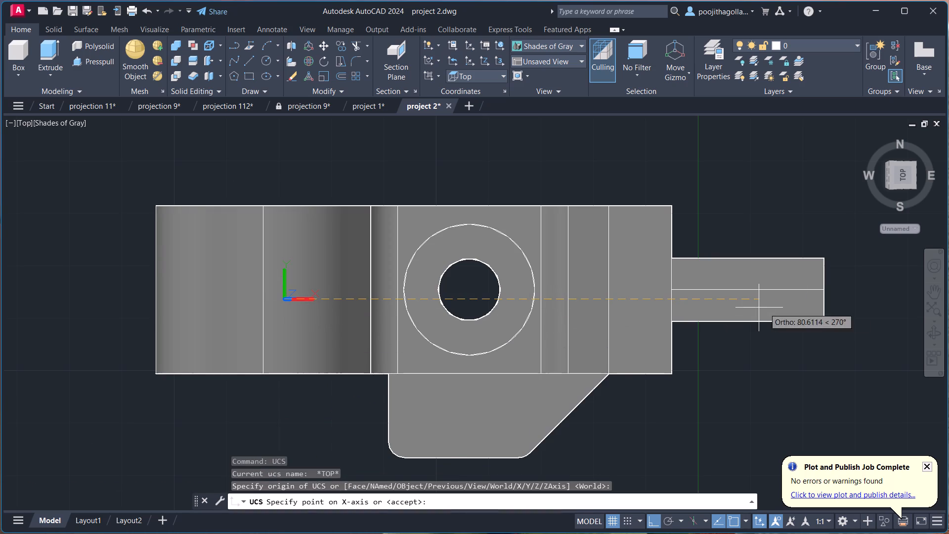
left_click(872, 304)
left_click(297, 178)
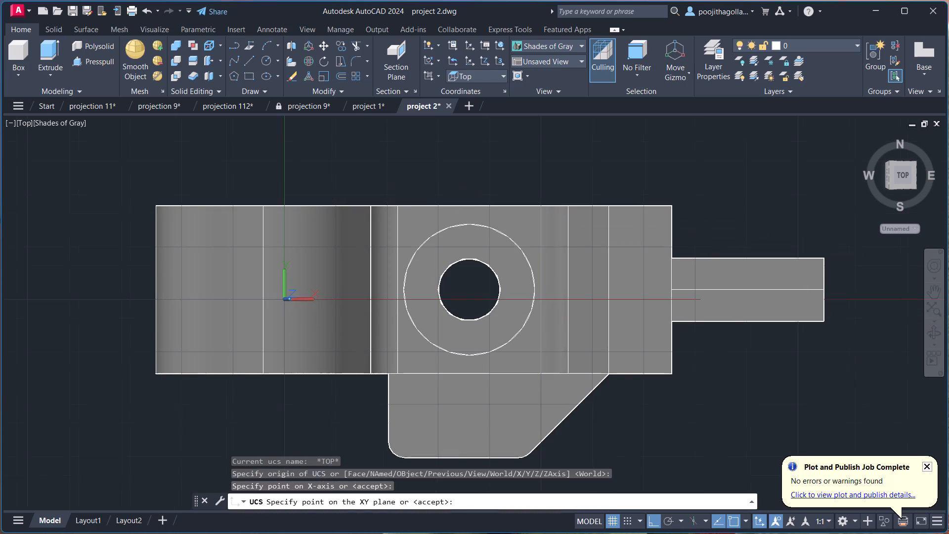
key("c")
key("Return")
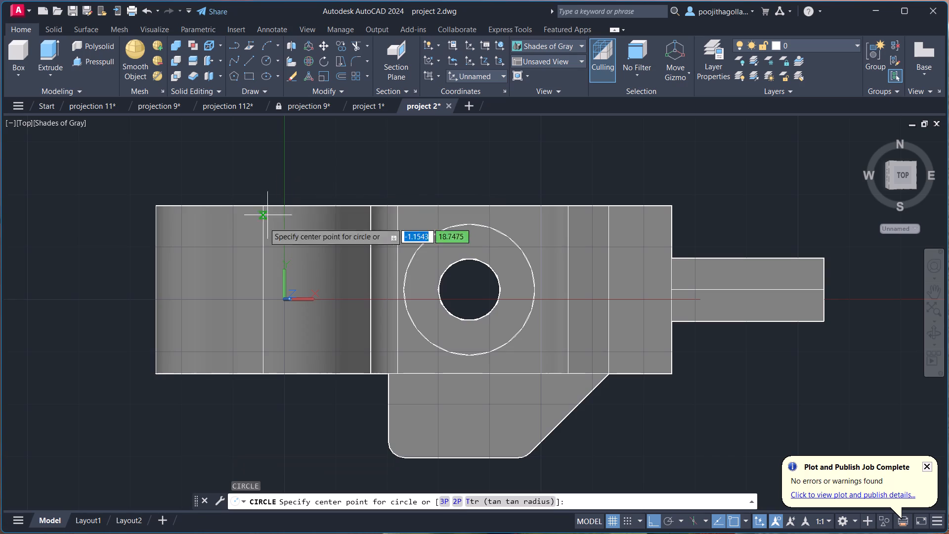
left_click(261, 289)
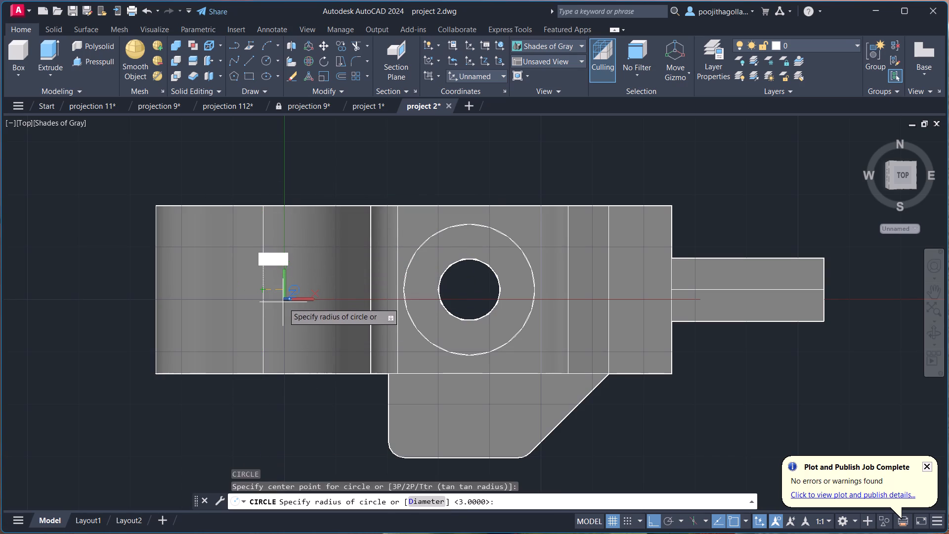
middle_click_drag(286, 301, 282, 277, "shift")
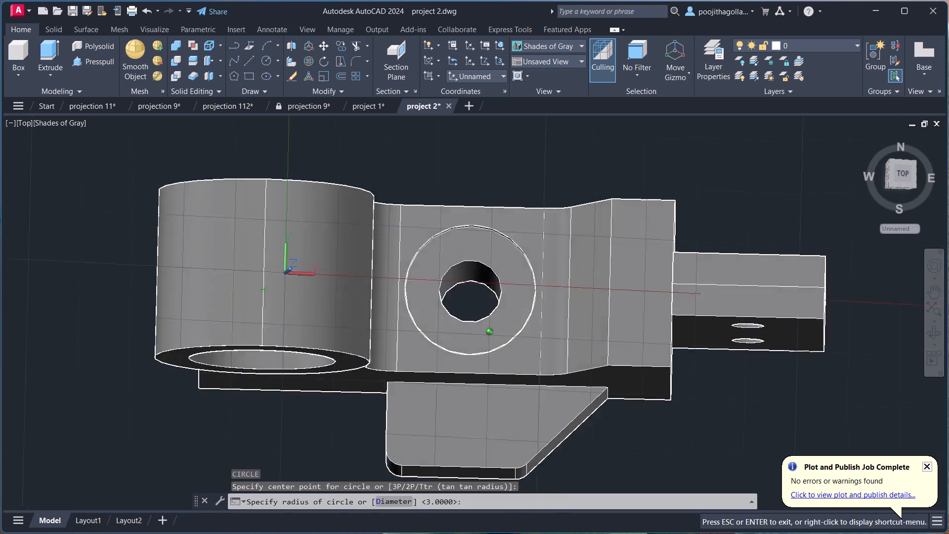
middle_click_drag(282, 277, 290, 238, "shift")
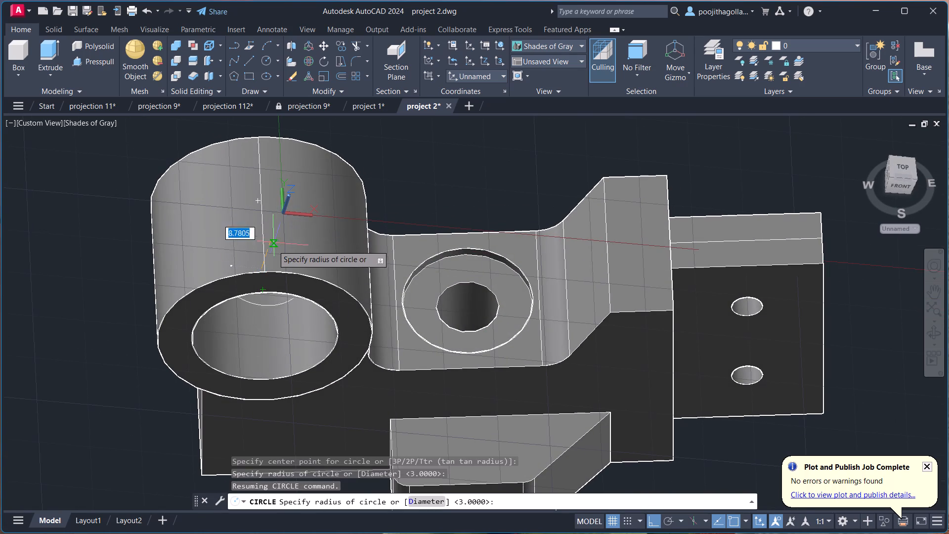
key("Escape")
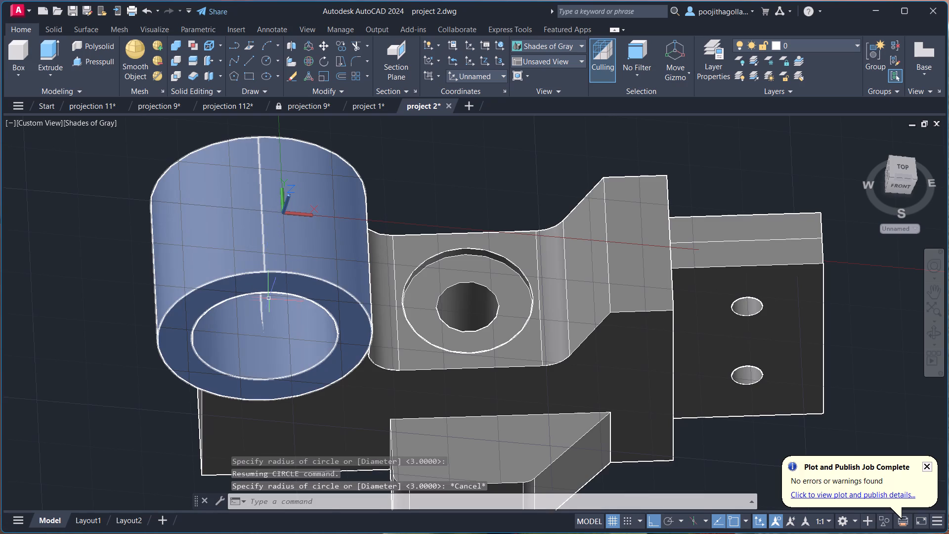
Examine the large cylinder and the rest of the bracket from several angles.
scroll(267, 302, "up", 3)
scroll(302, 306, "down", 3)
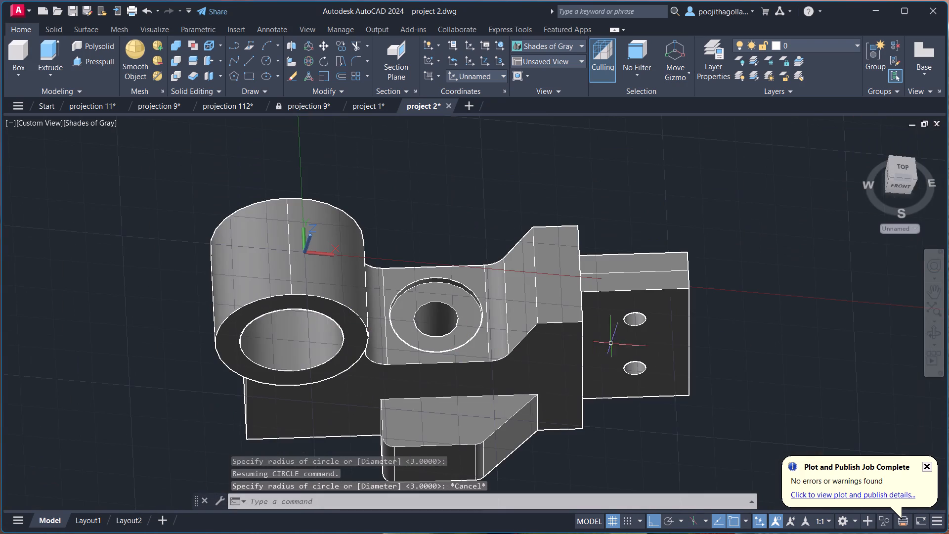
left_click(935, 331)
left_click_drag(753, 327, 751, 313)
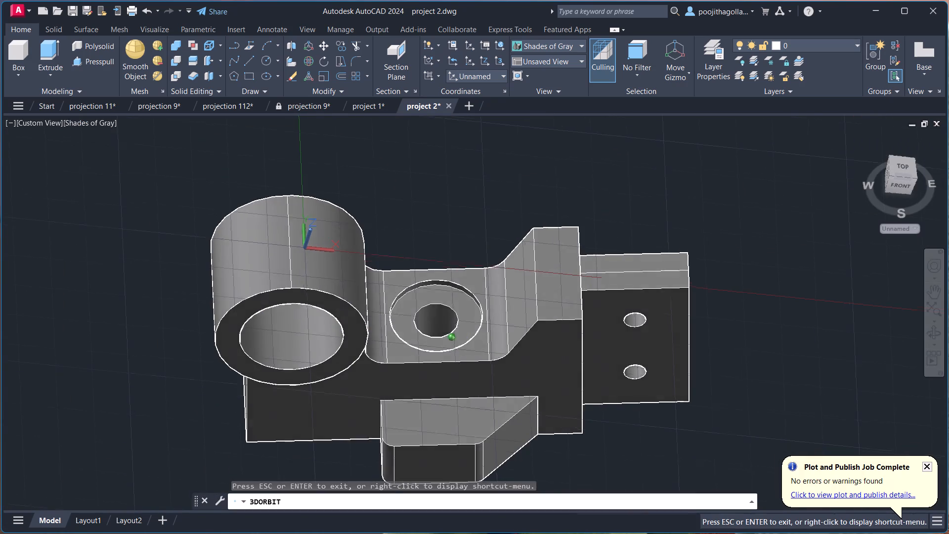
left_click_drag(751, 313, 745, 263)
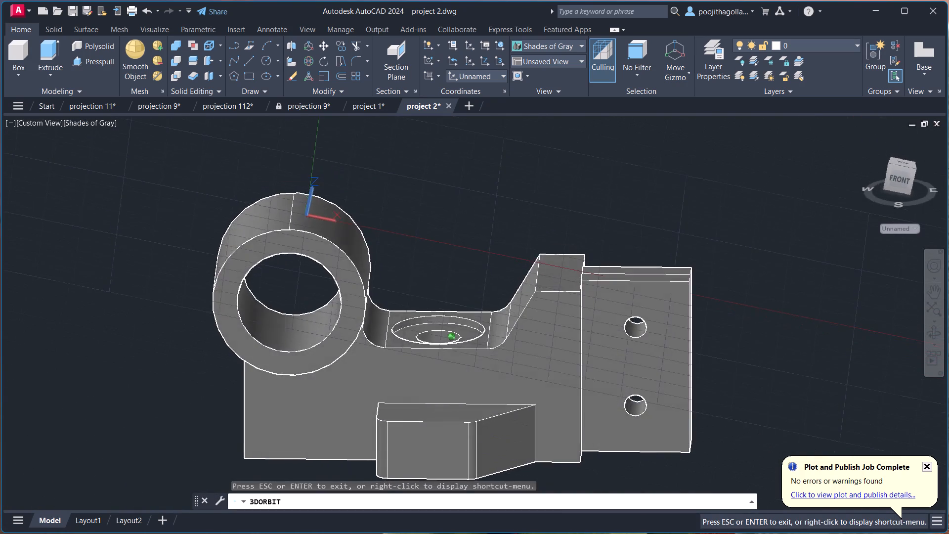
left_click_drag(745, 263, 752, 311)
key("Escape")
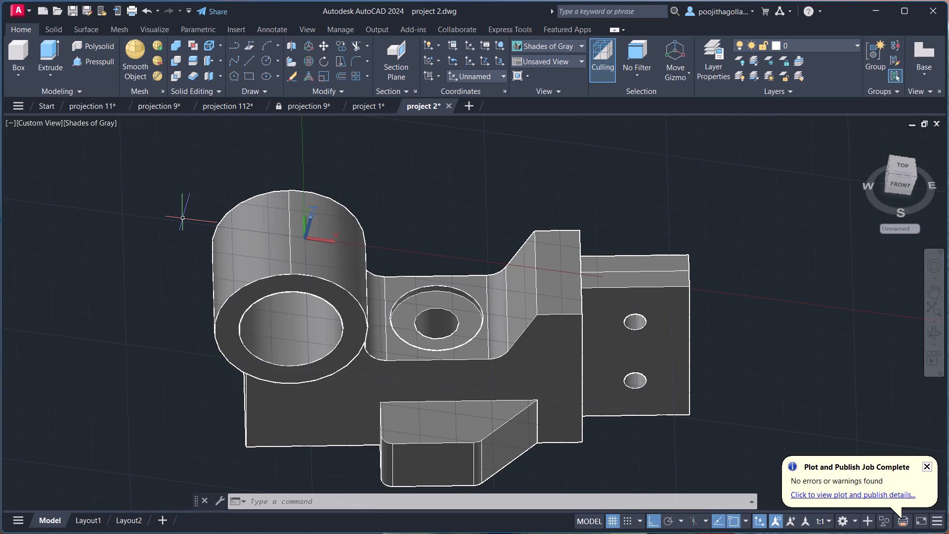
Switch the model to the Top view and display it in the 2D Wireframe visual style.
left_click(95, 124)
left_click(50, 180)
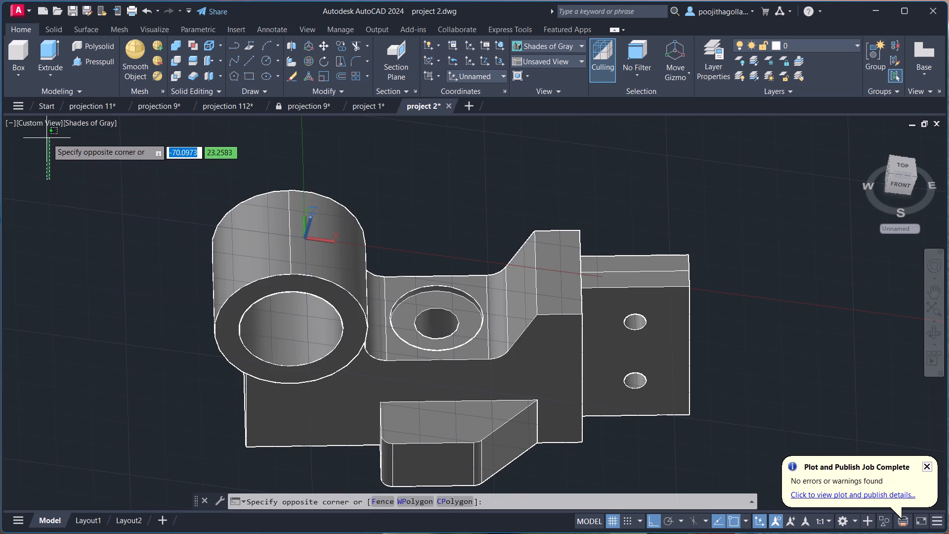
left_click_drag(45, 129, 45, 134)
left_click(45, 126)
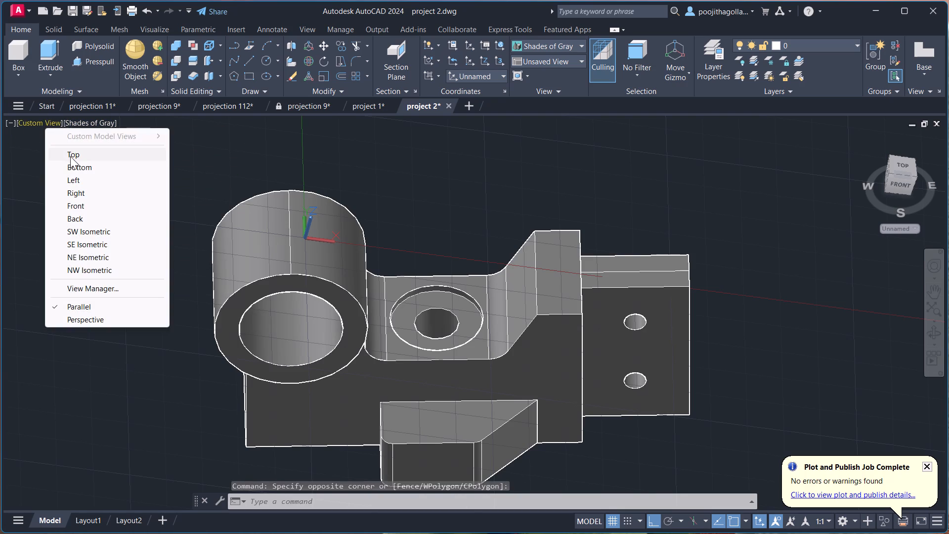
left_click(70, 156)
middle_click_drag(178, 226, 241, 255)
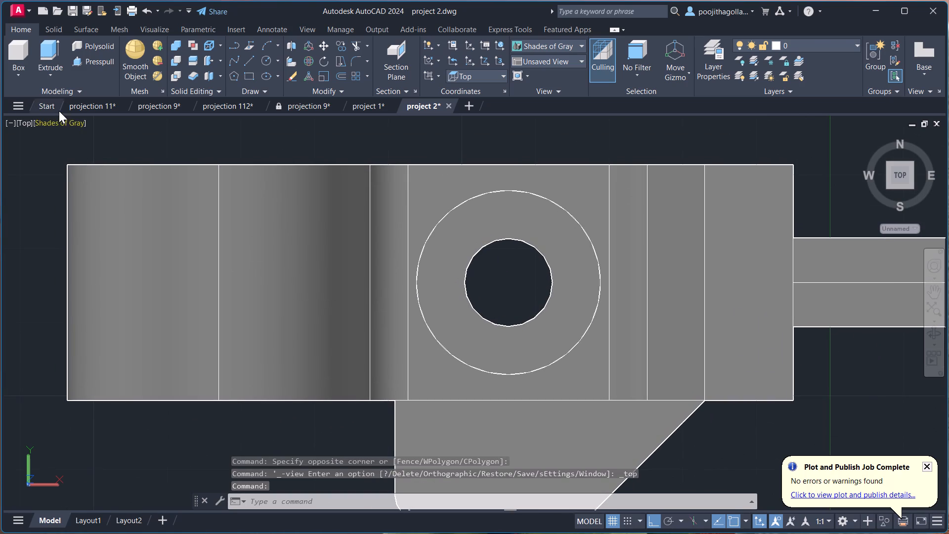
left_click(58, 120)
left_click(97, 156)
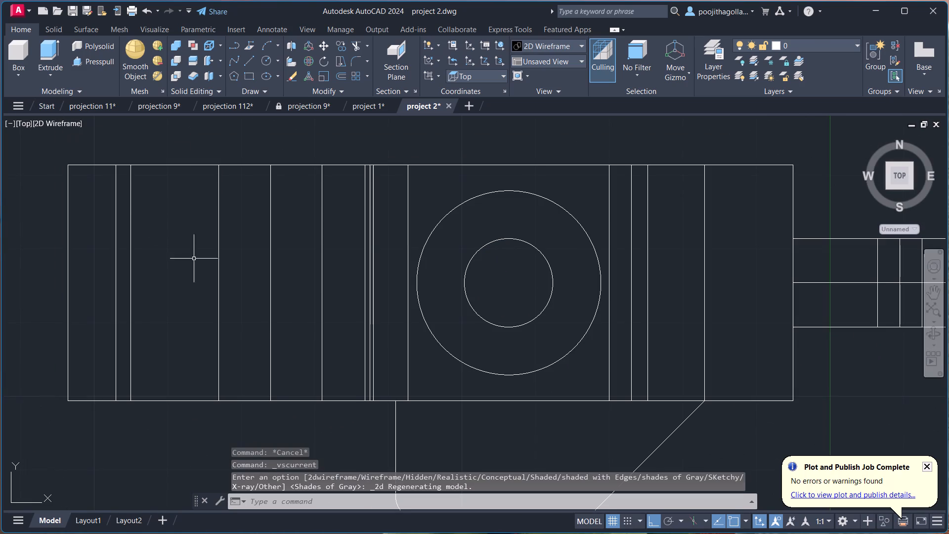
Draw a circle of radius 3 centred on the midpoint of the line along the top of the large cylinder.
left_click(218, 281)
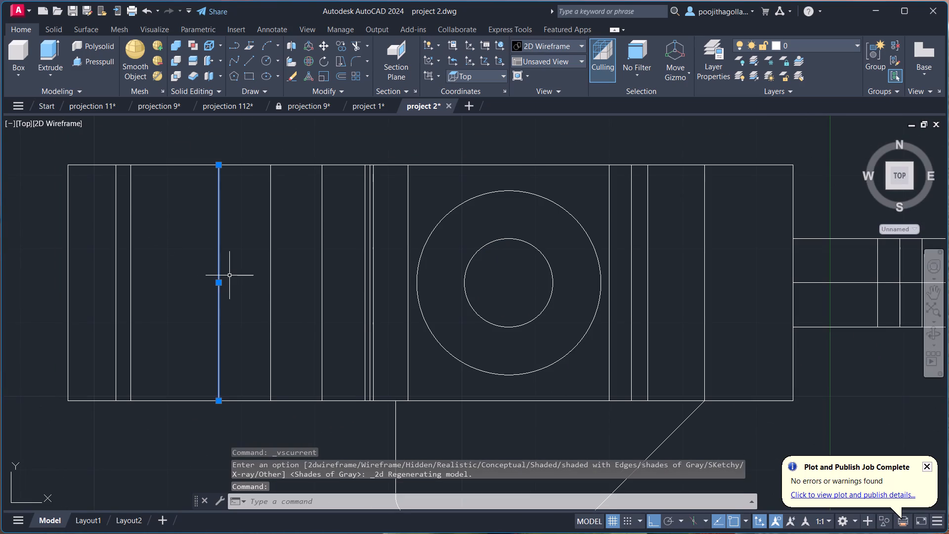
key("c")
key("Return")
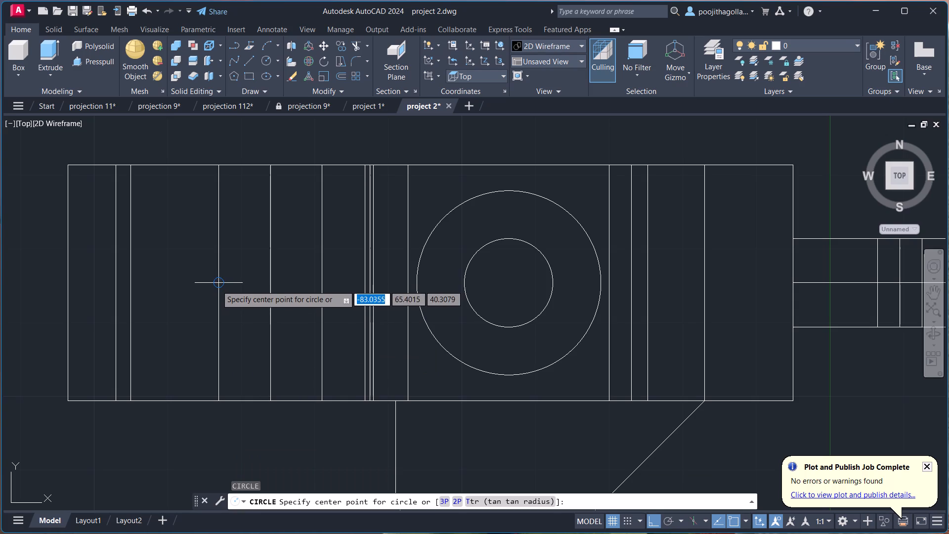
left_click(219, 283)
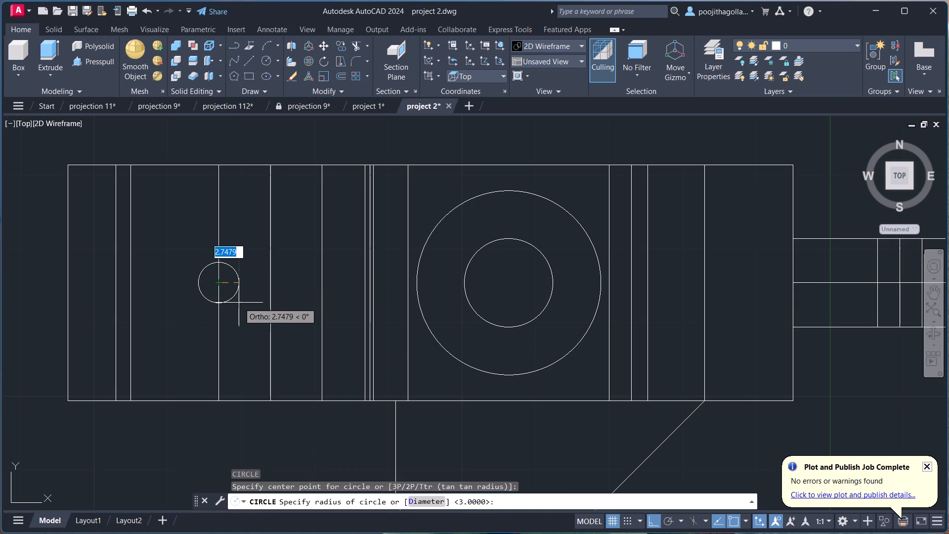
key("3")
key("Return")
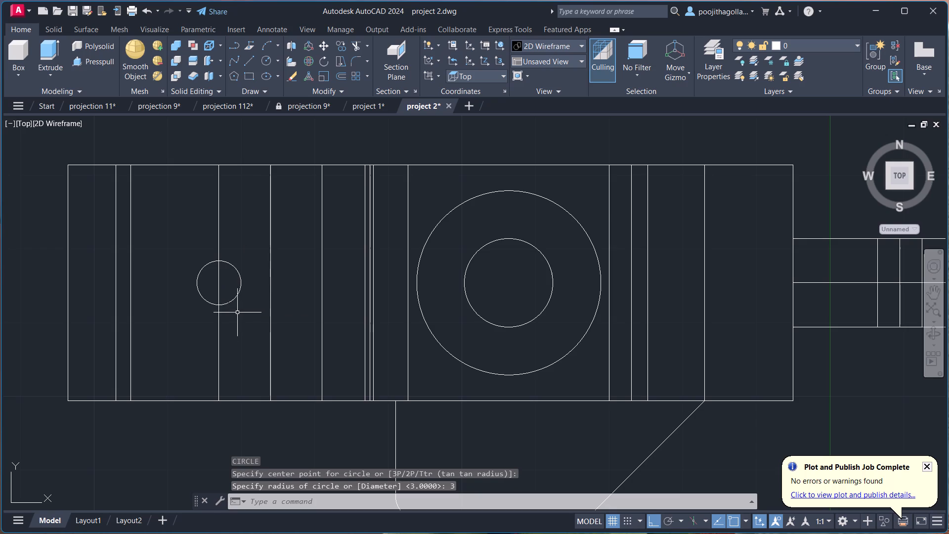
Delete the line running along the top of the large cylinder through the small circle's centre.
left_click(217, 338)
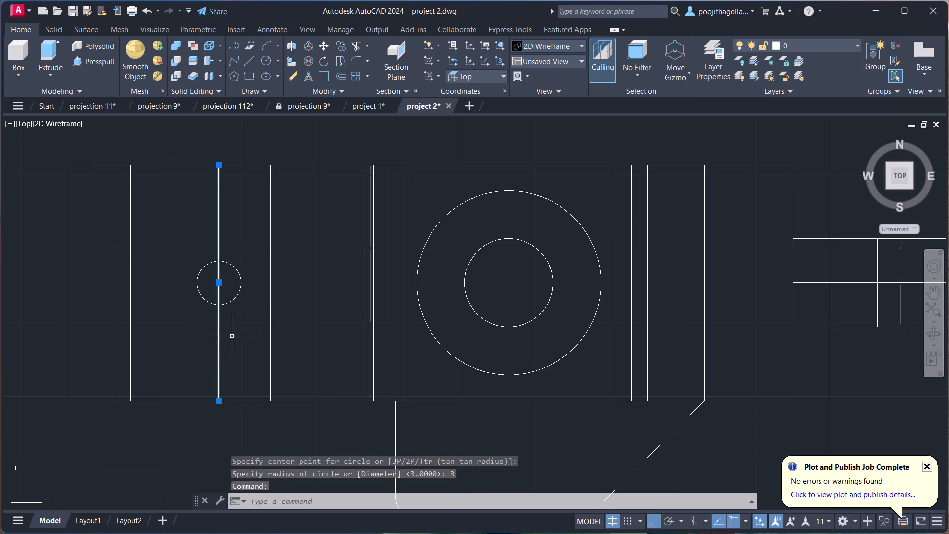
key("Delete")
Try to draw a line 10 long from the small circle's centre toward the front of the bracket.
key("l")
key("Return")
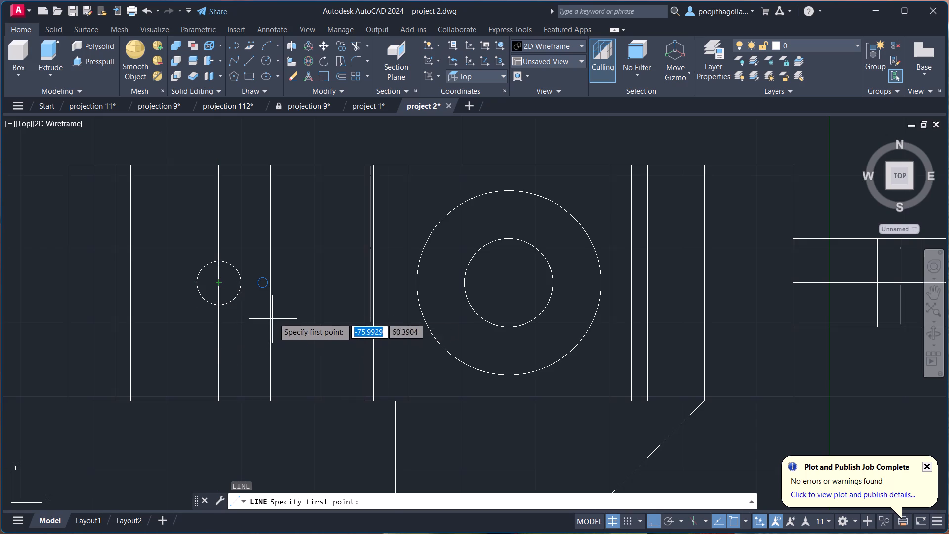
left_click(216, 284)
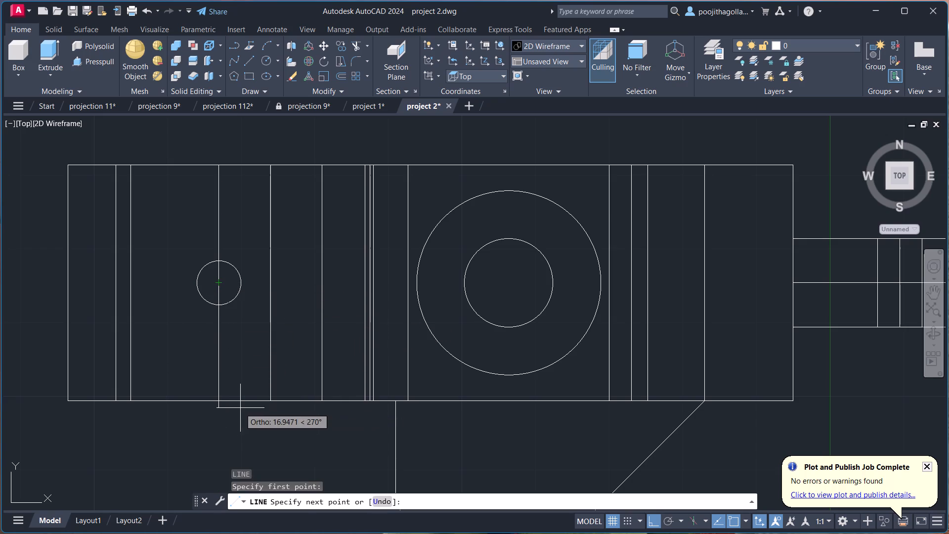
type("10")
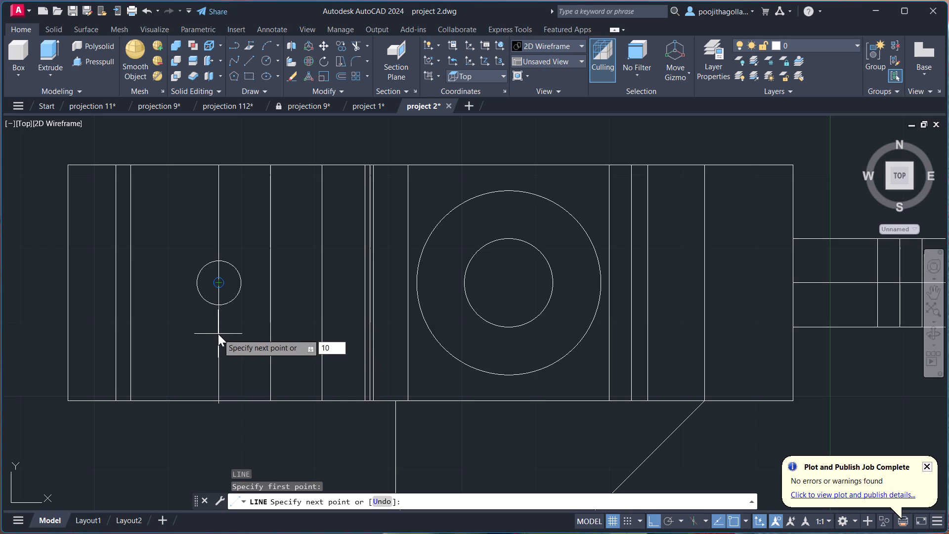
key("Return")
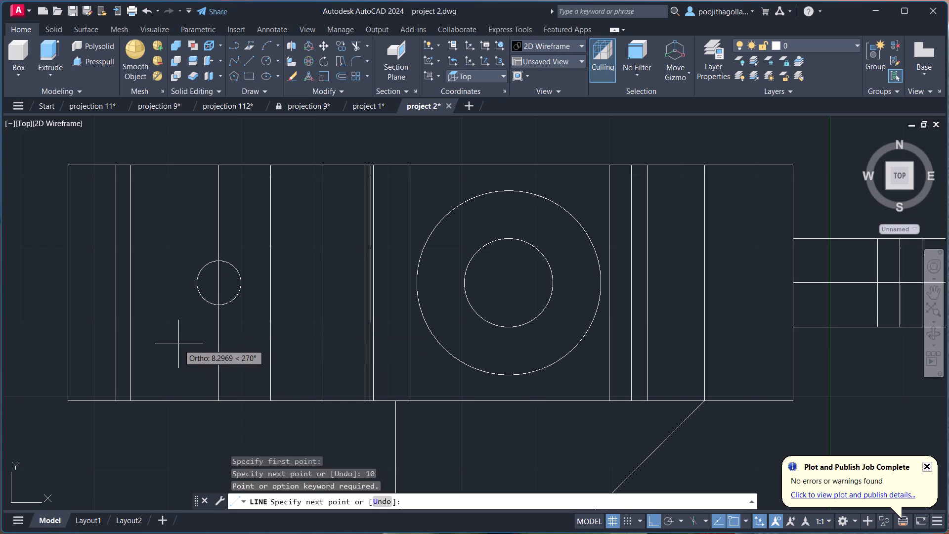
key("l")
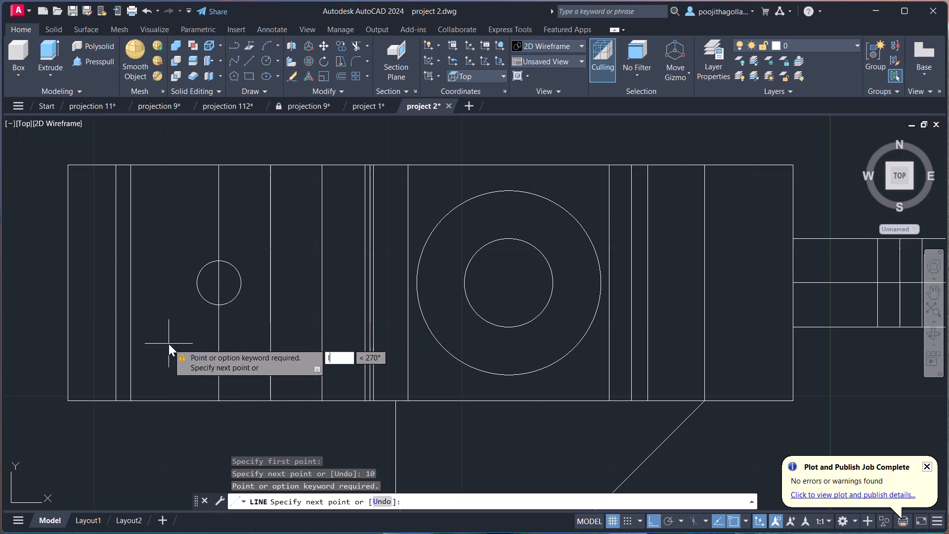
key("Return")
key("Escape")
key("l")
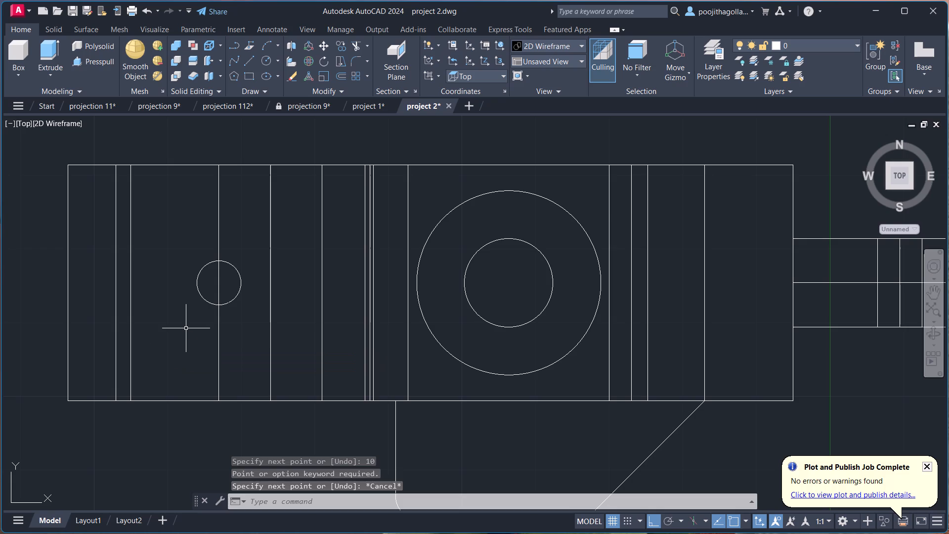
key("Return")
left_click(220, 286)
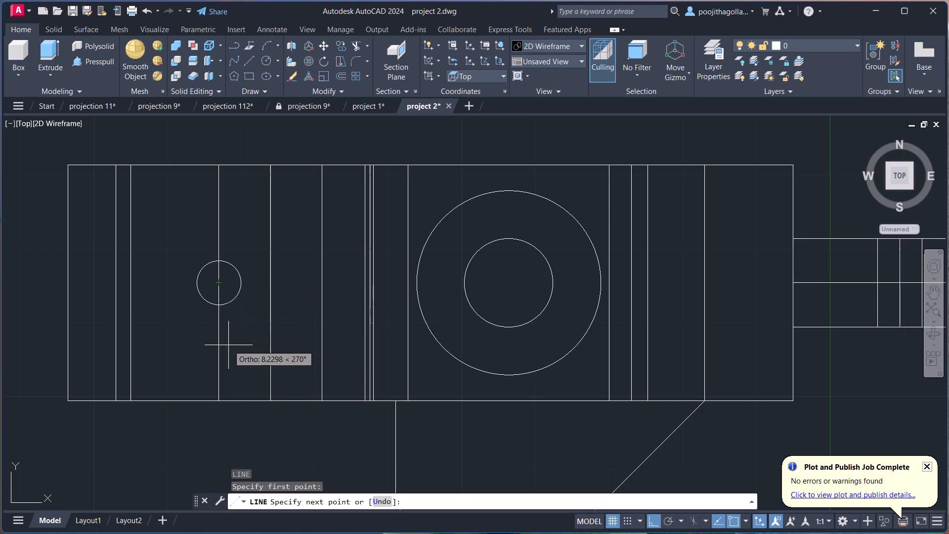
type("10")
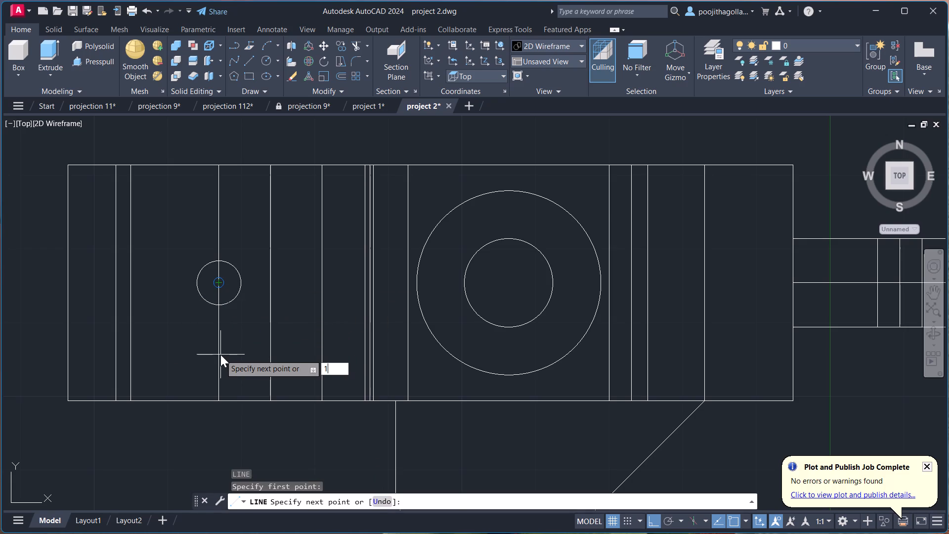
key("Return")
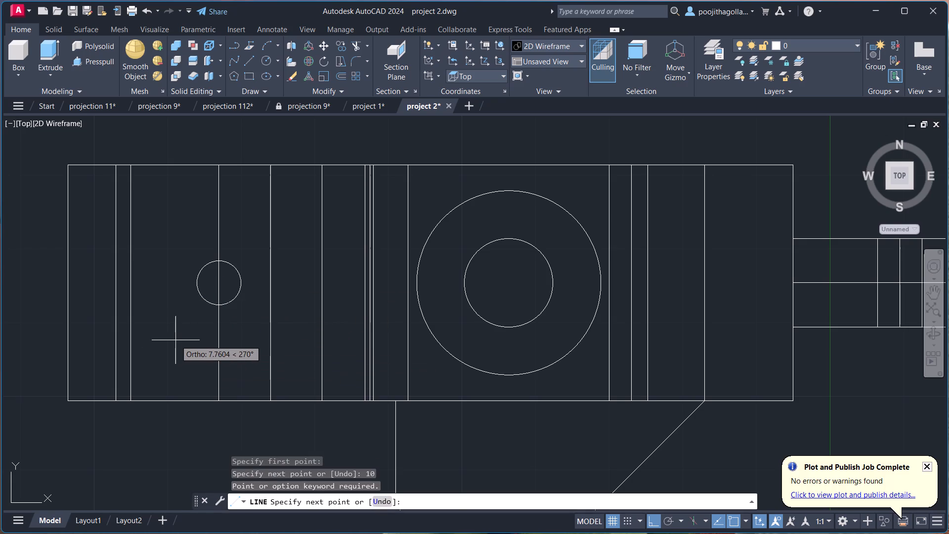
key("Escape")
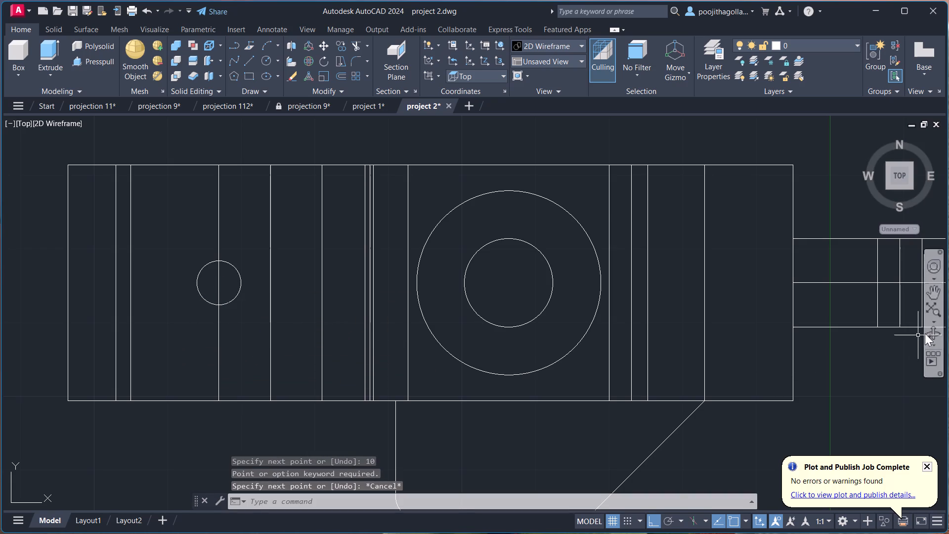
Examine where the small circle sits on the large cylinder from several angles, and restore the Top view.
left_click(932, 336)
left_click_drag(535, 344, 560, 271)
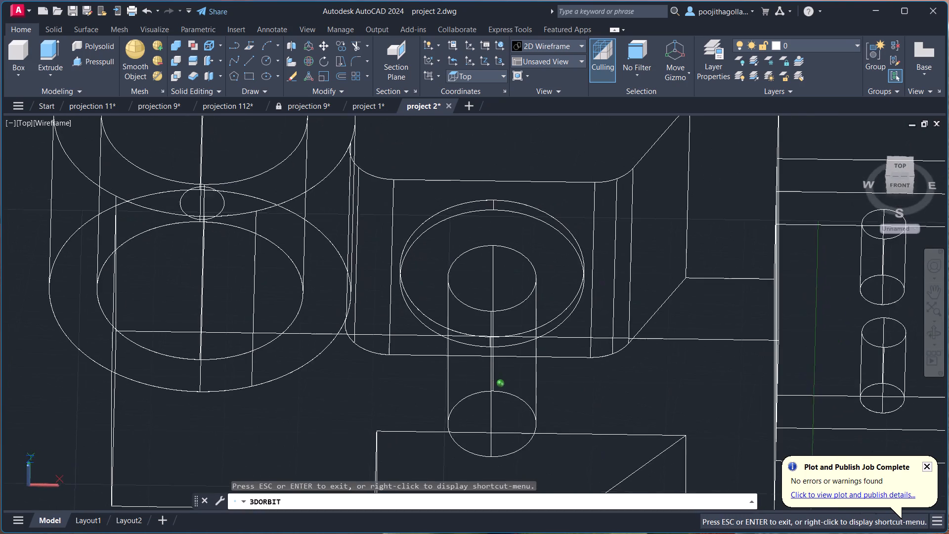
left_click_drag(560, 271, 601, 266)
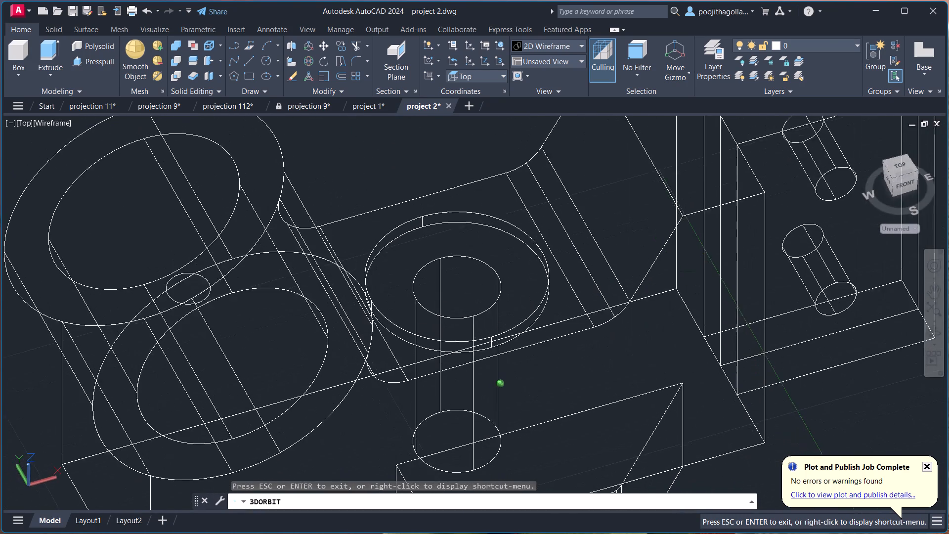
left_click_drag(601, 266, 591, 338)
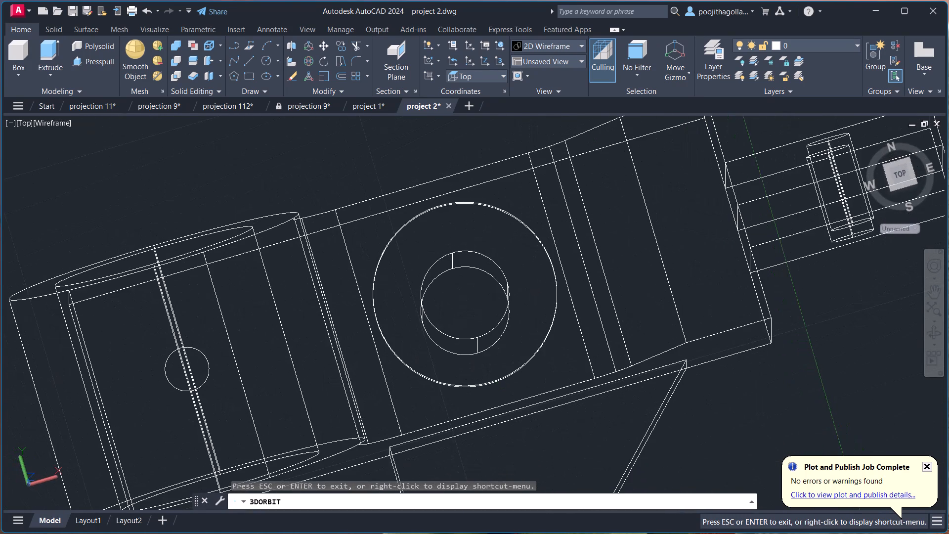
key("ctrl+z")
key("ctrl+z")
key("Escape")
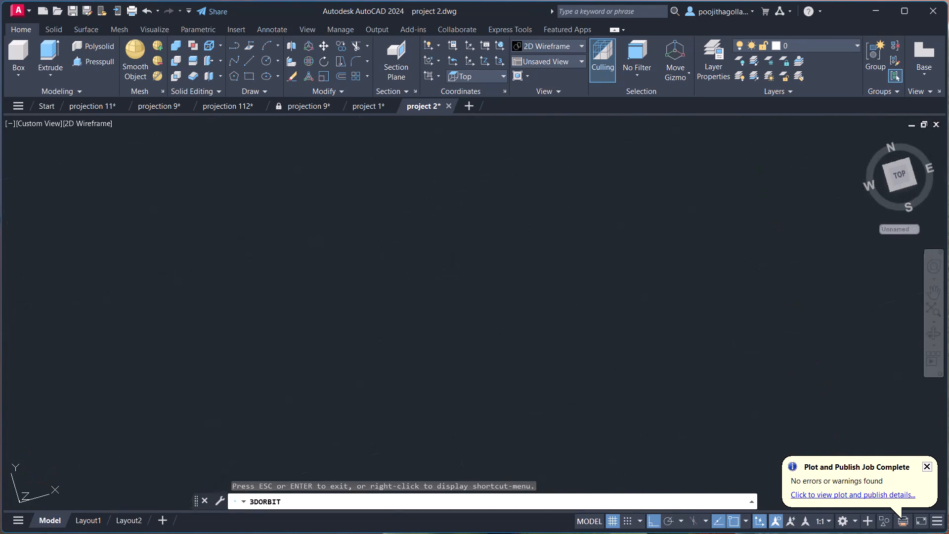
key("ctrl+z")
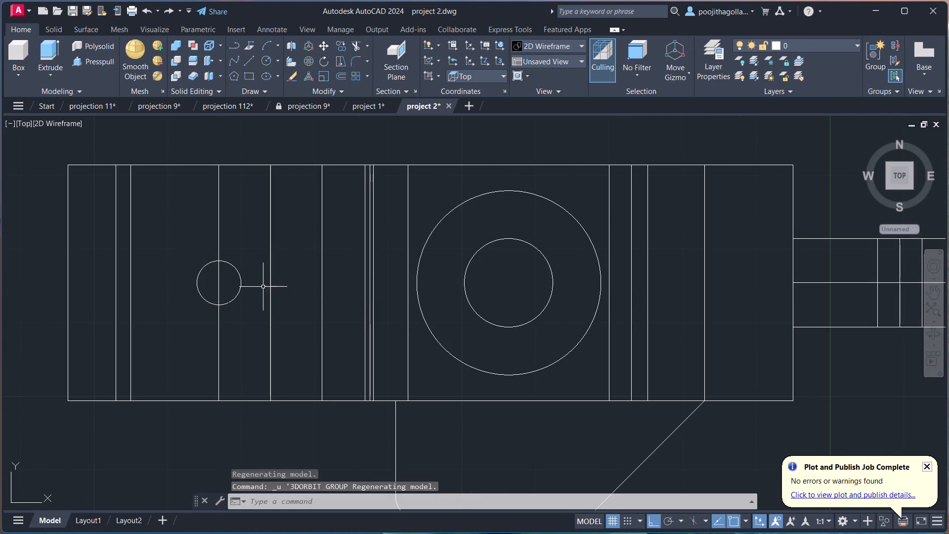
Delete the small radius 3 circle over the large cylinder.
left_click(240, 285)
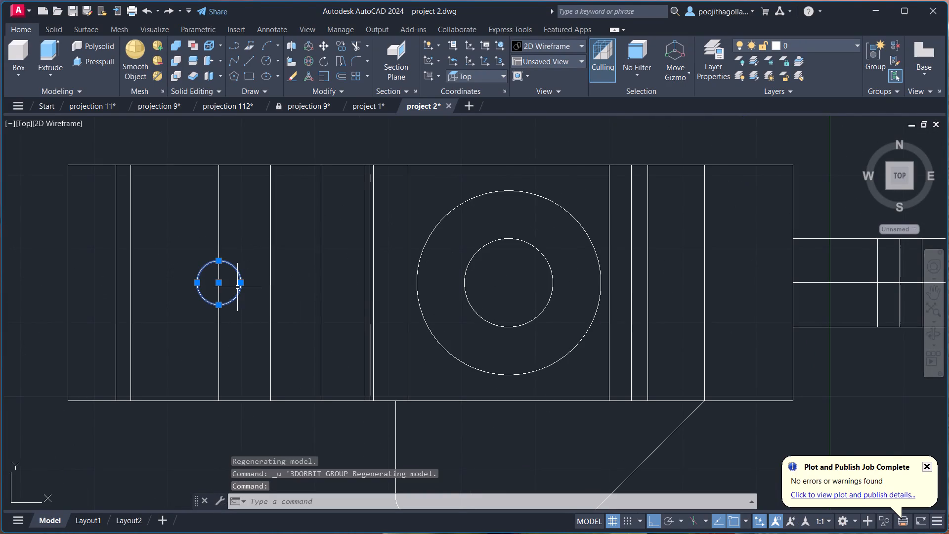
key("Delete")
left_click(104, 62)
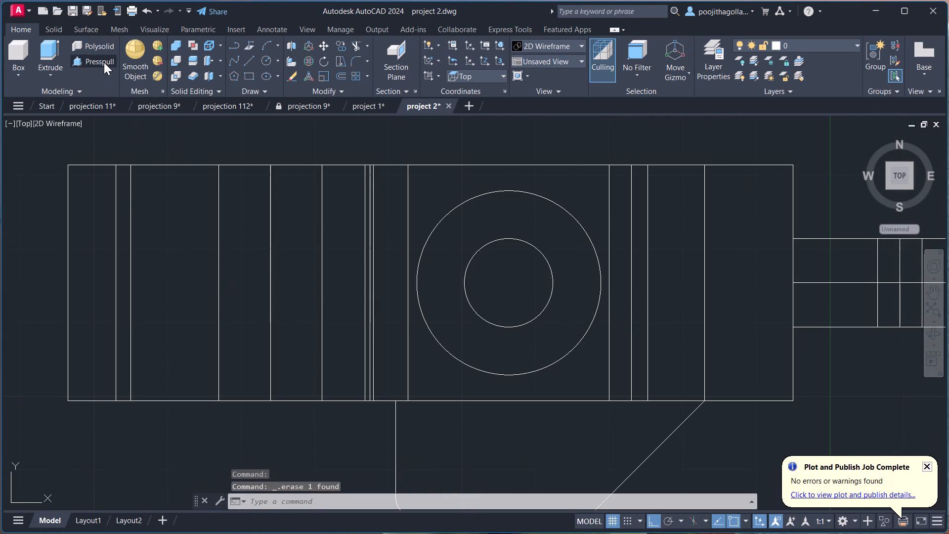
key("Escape")
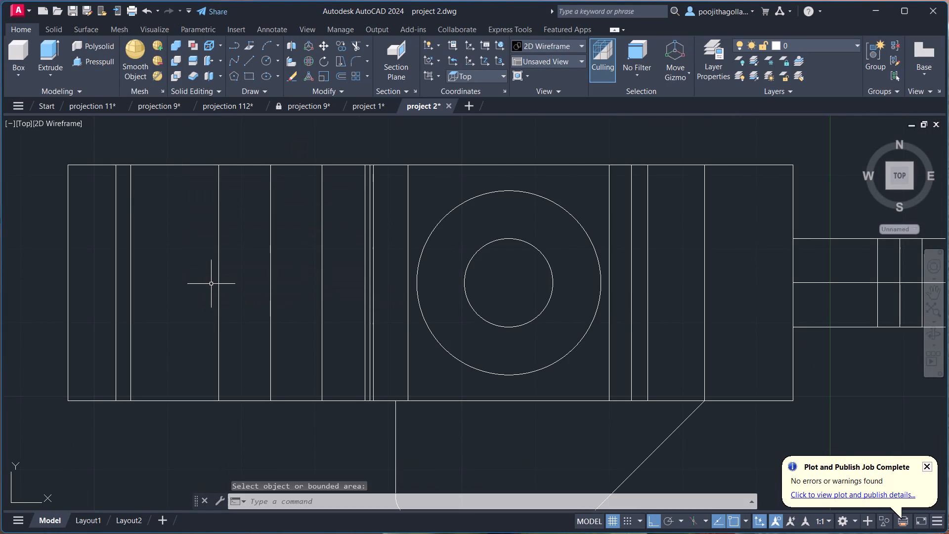
Set the UCS origin at the midpoint of the large cylinder's top, with the X axis running toward the counterbored hole.
type("ucs")
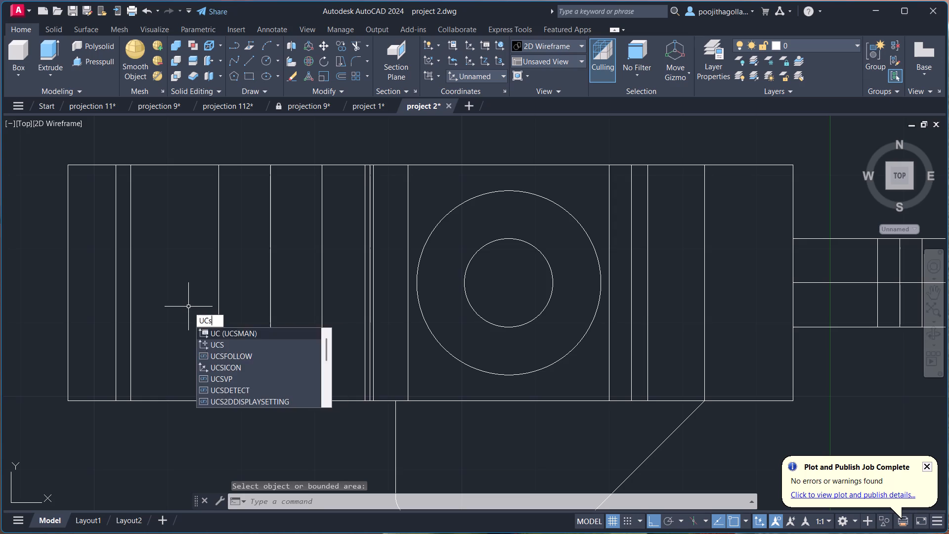
key("Return")
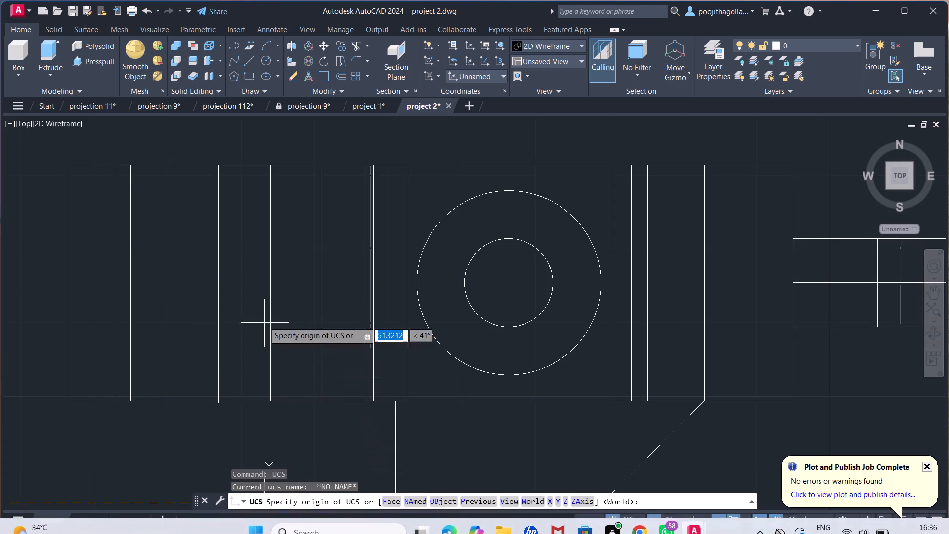
left_click(218, 284)
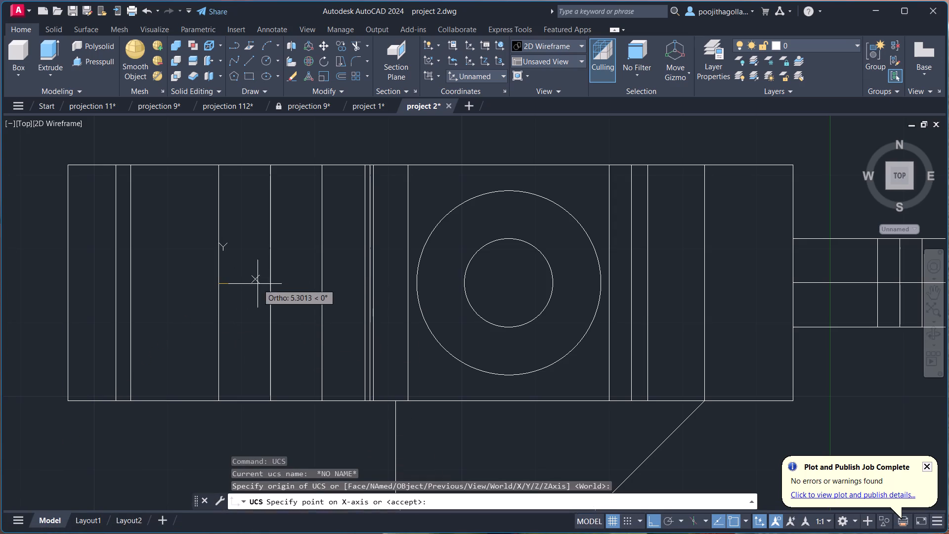
left_click(443, 285)
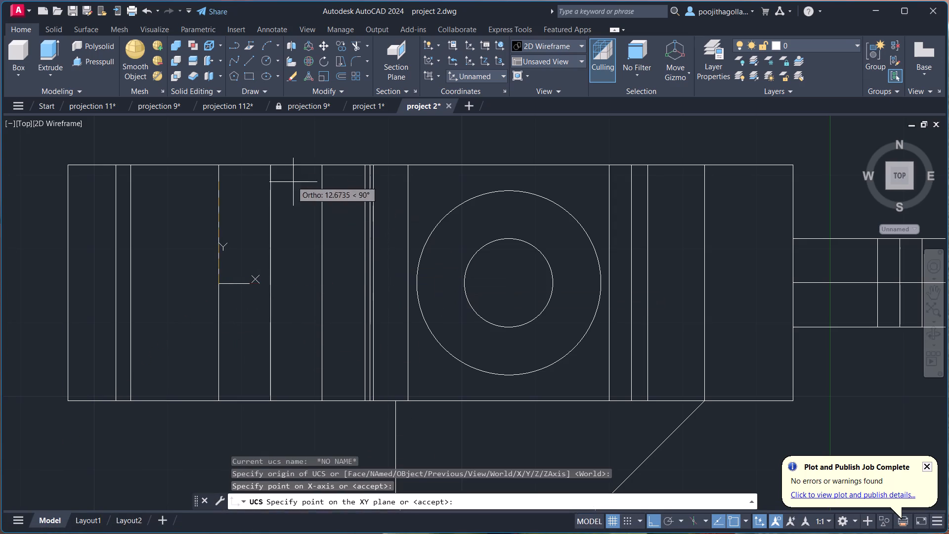
middle_click_drag(242, 160, 254, 240)
left_click(233, 199)
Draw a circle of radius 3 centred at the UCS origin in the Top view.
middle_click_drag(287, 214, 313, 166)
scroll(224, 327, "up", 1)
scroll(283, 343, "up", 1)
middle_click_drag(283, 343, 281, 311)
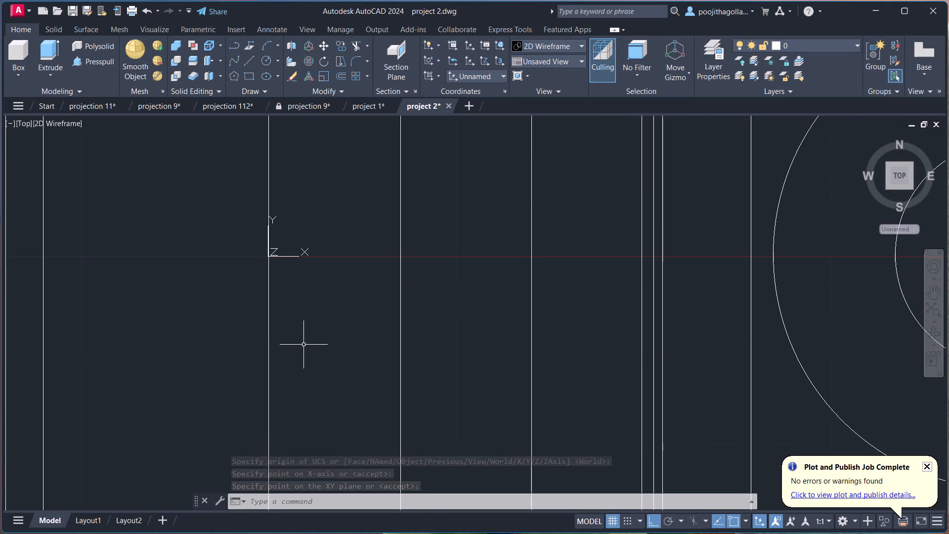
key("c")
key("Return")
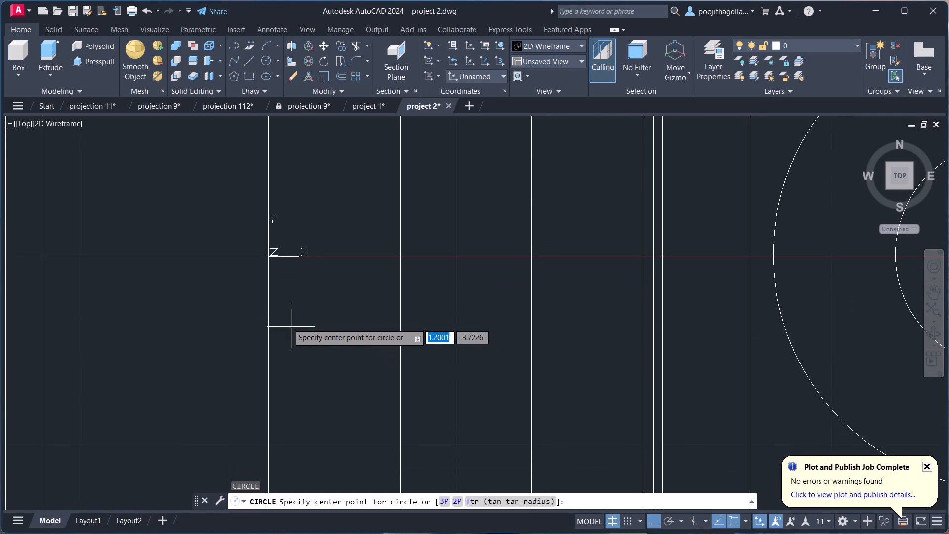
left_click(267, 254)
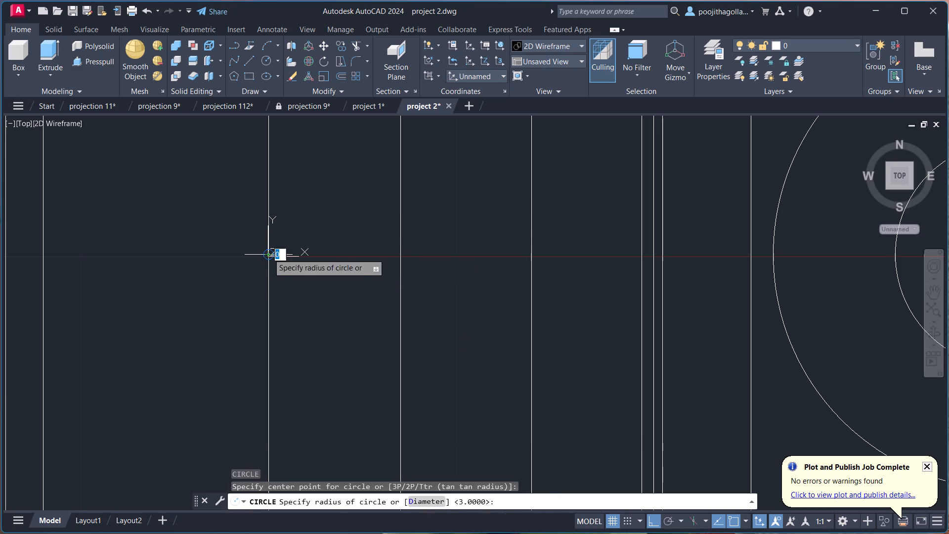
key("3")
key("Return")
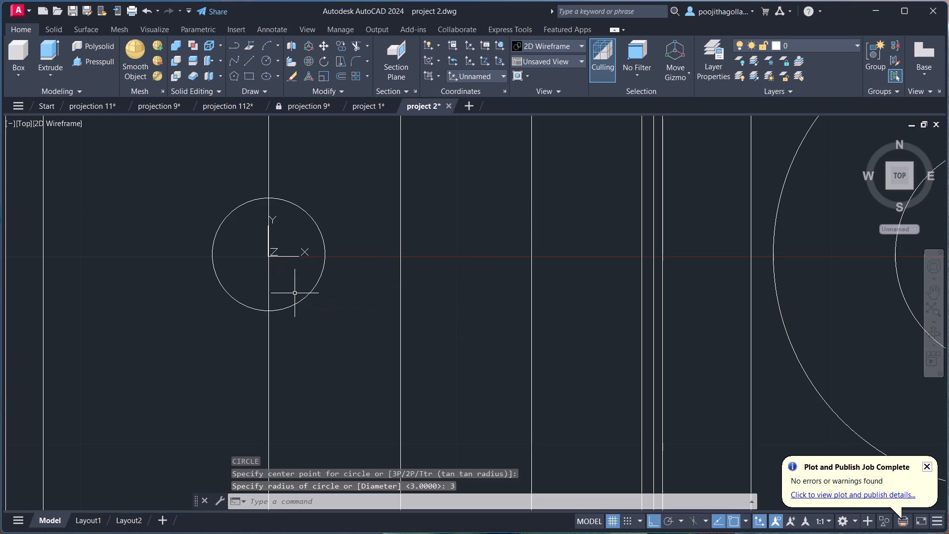
Examine from several angles where the small circle sits relative to the large cylinder.
left_click(923, 339)
left_click(934, 332)
left_click_drag(711, 339, 721, 245)
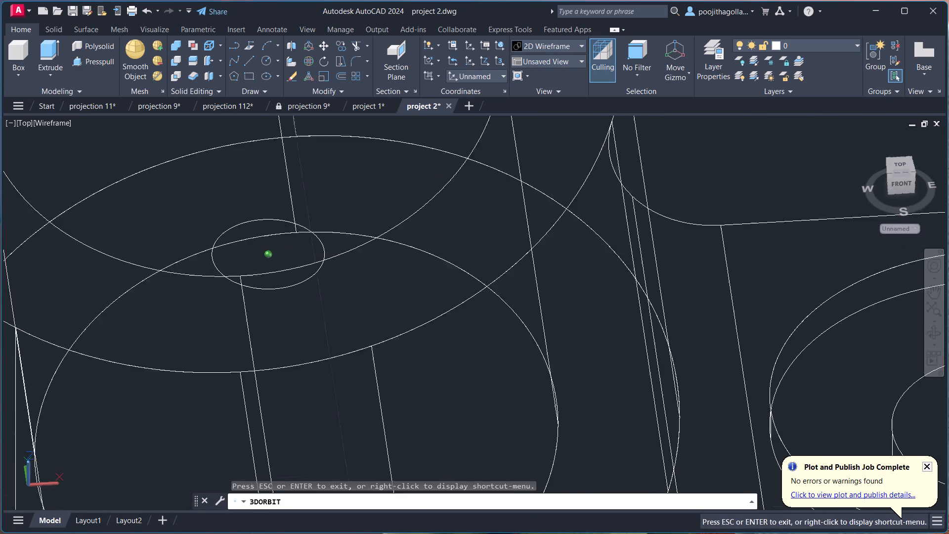
left_click_drag(721, 245, 920, 195)
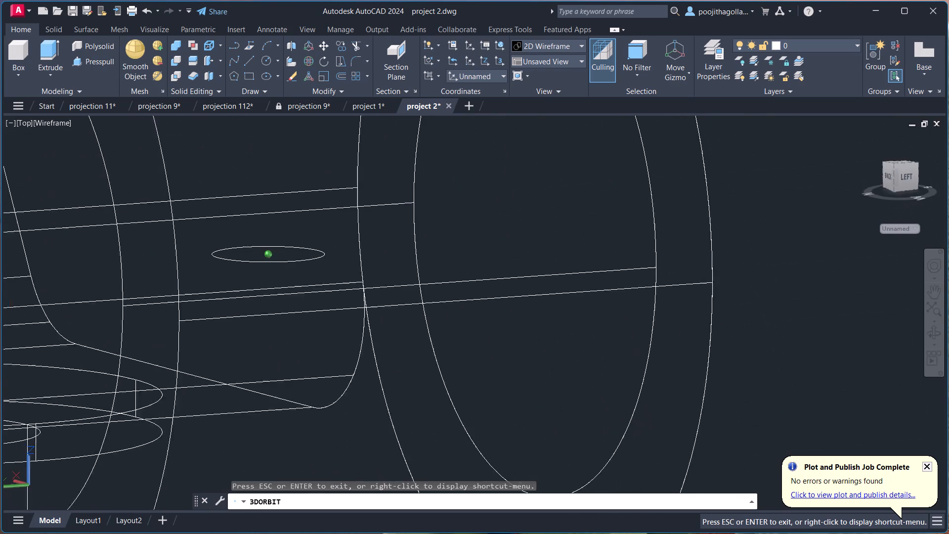
left_click_drag(920, 195, 710, 282)
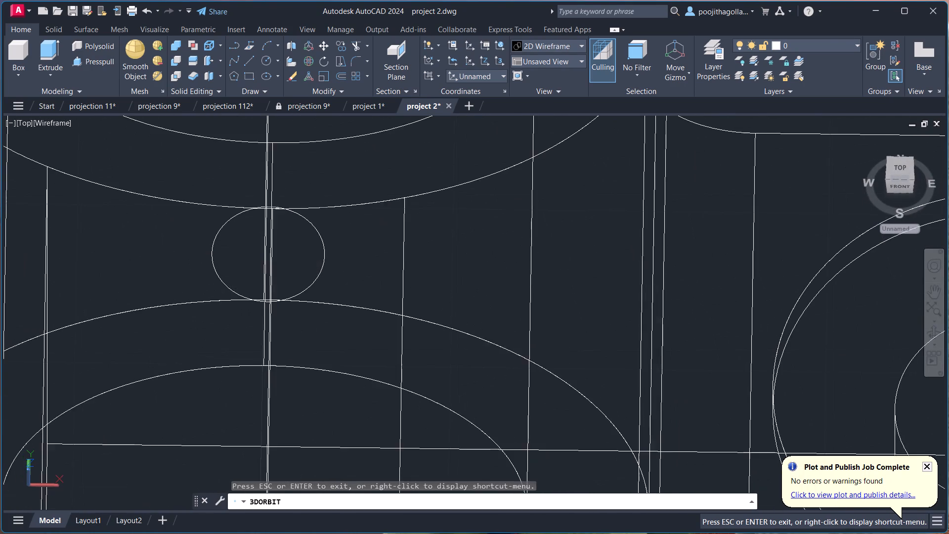
scroll(654, 261, "down", 7)
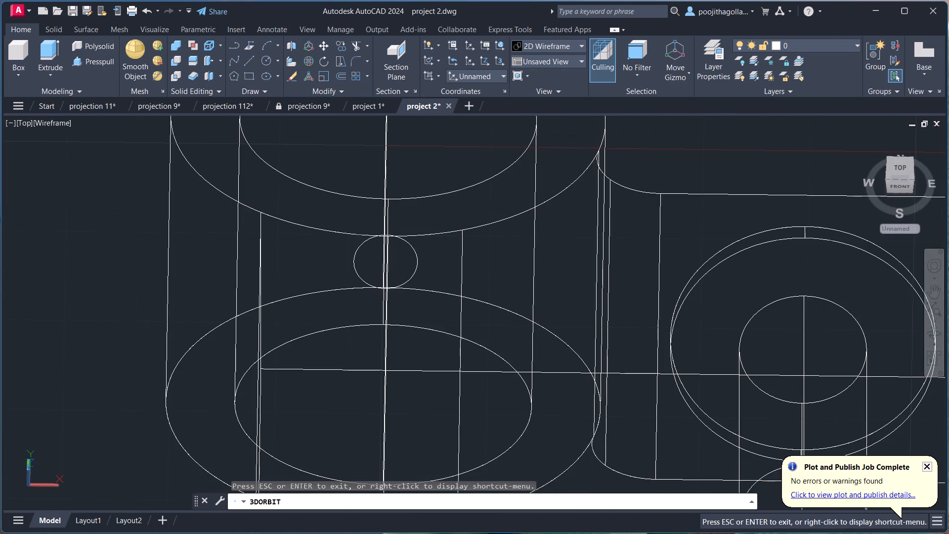
left_click_drag(452, 328, 562, 283)
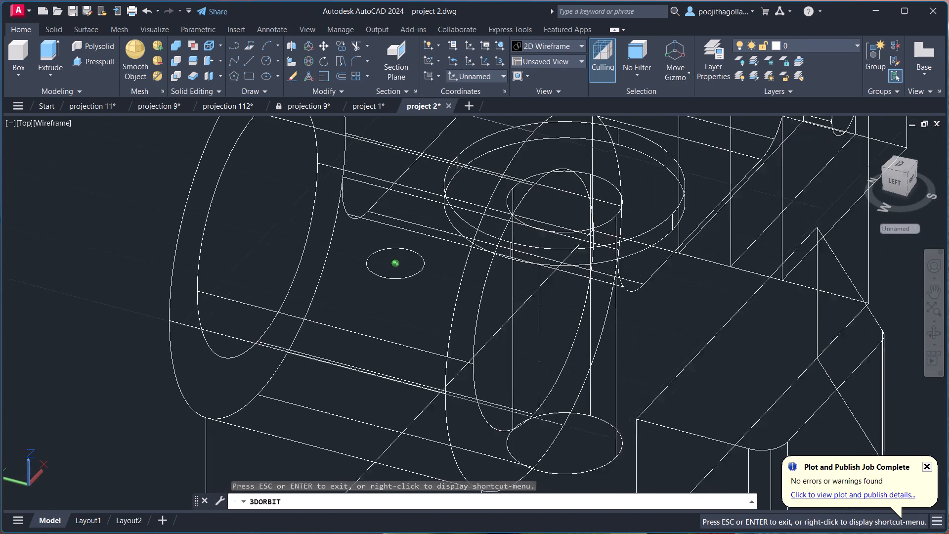
left_click_drag(562, 283, 558, 283)
key("Escape")
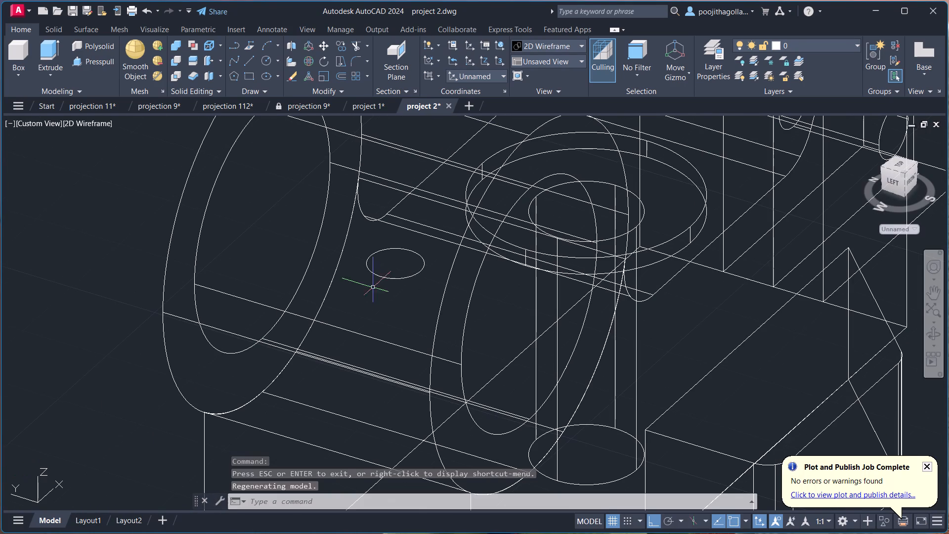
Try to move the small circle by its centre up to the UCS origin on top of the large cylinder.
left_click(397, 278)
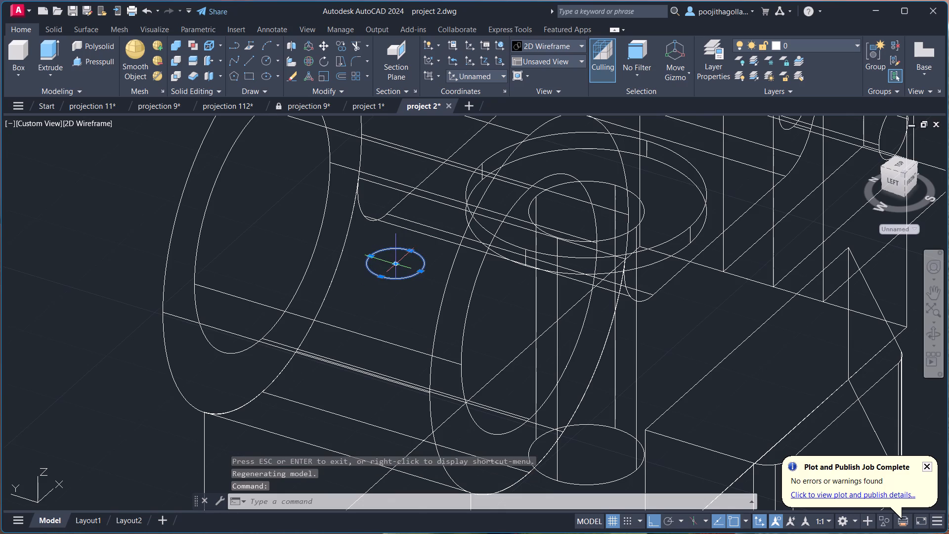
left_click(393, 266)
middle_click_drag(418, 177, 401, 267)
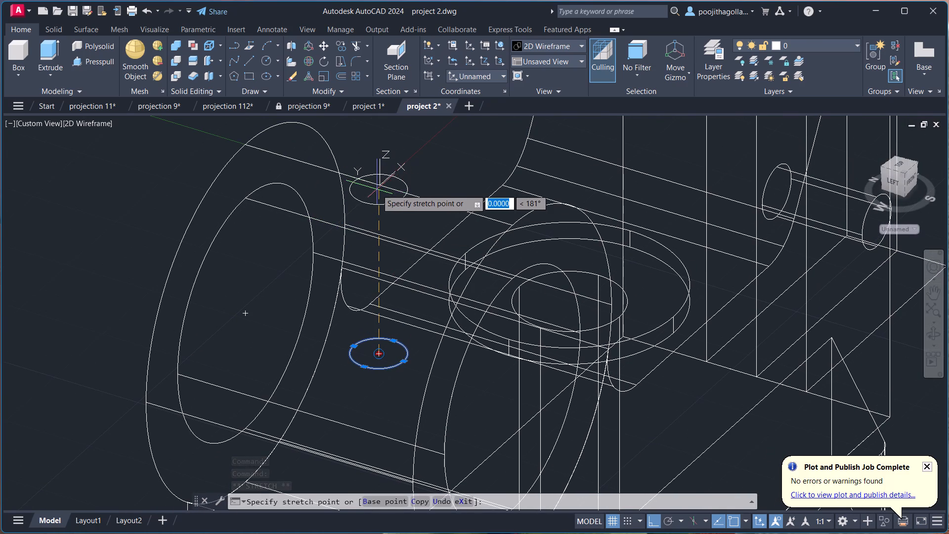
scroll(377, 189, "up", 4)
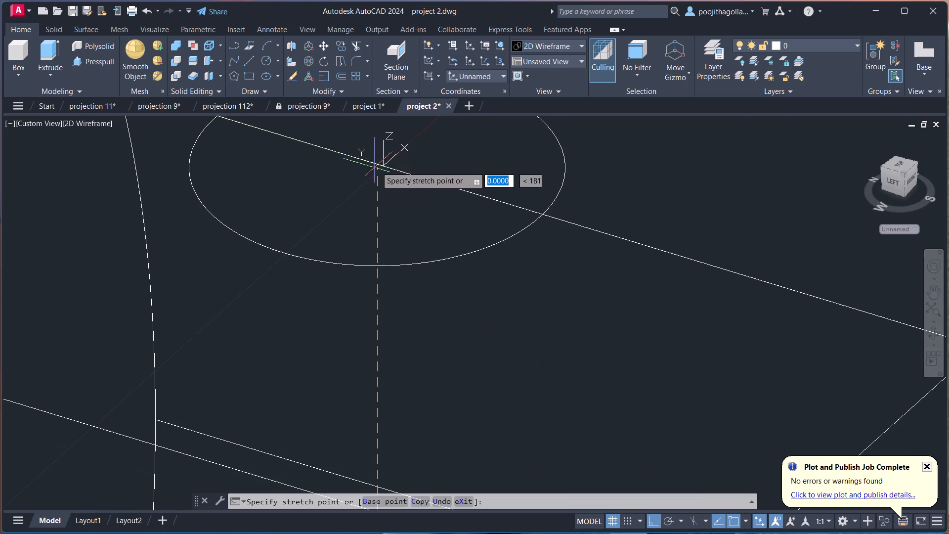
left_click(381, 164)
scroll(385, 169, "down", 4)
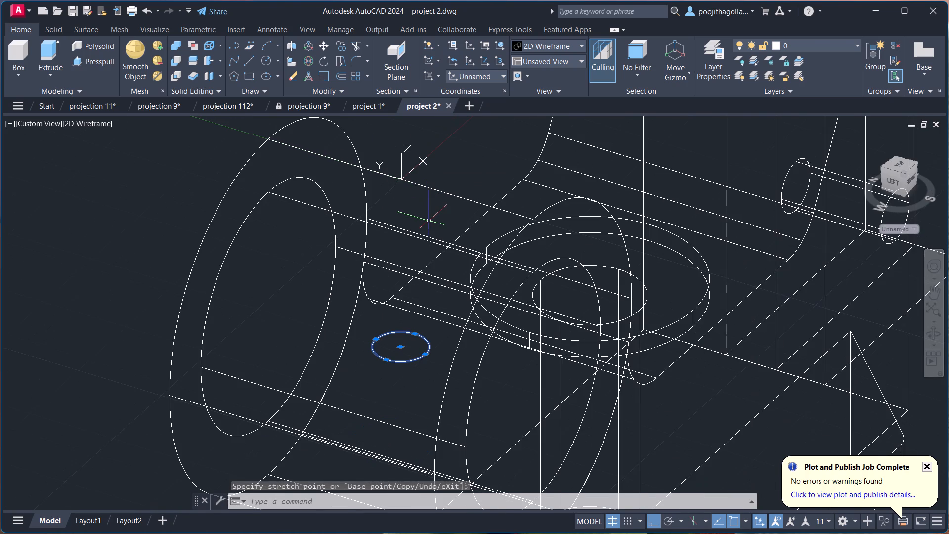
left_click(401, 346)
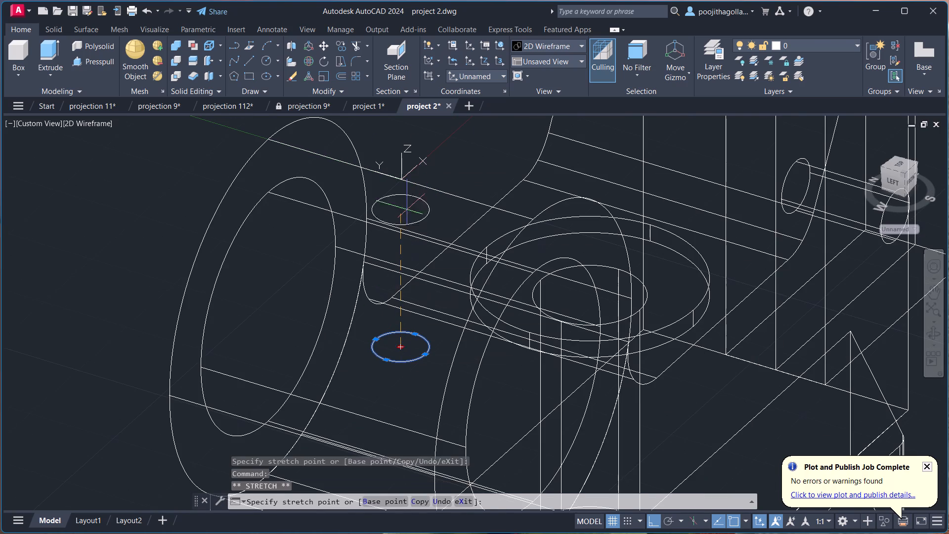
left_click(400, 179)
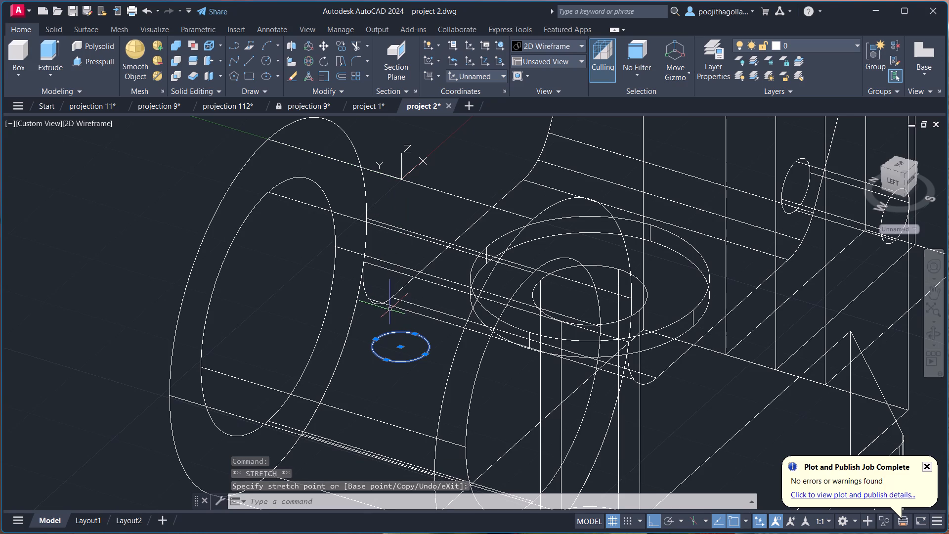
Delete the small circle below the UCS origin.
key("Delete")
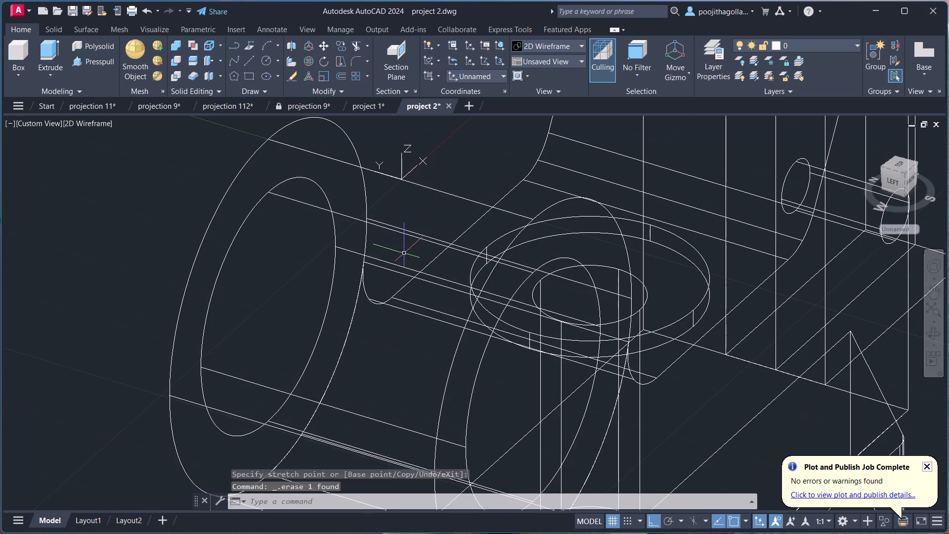
Switch the model's visual style to Shades of Gray.
scroll(406, 258, "down", 2)
scroll(549, 278, "down", 1)
left_click(85, 122)
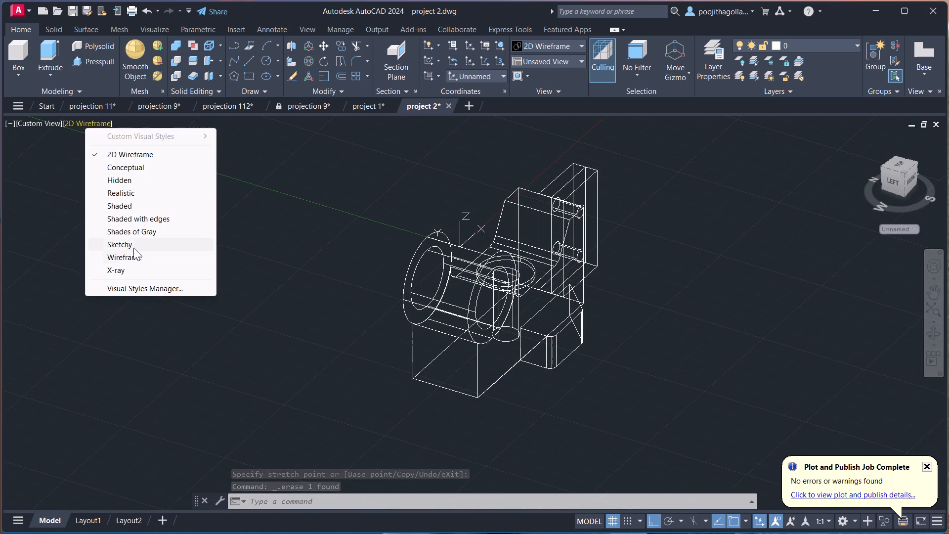
left_click(136, 232)
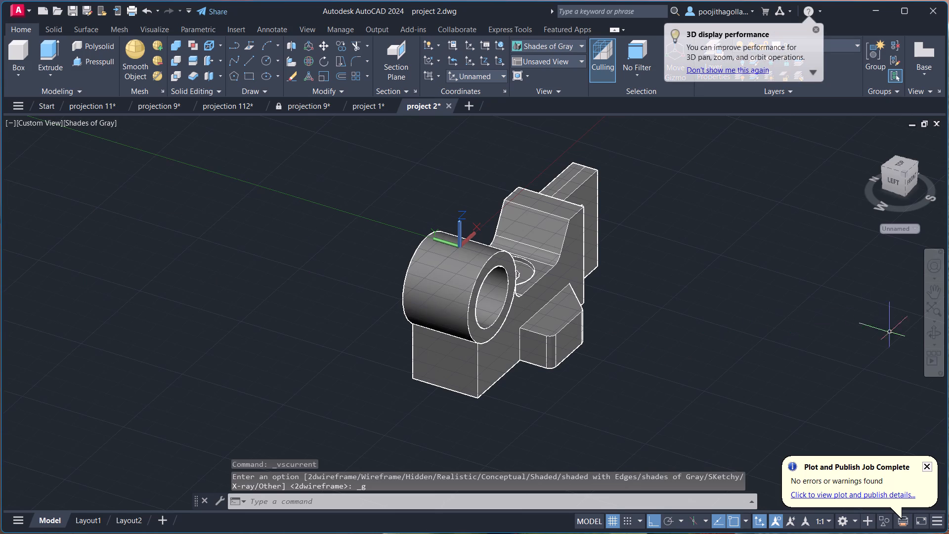
Draw a line along the top of the large cylinder, starting from the top of its front rim.
left_click(930, 335)
left_click_drag(756, 274, 634, 287)
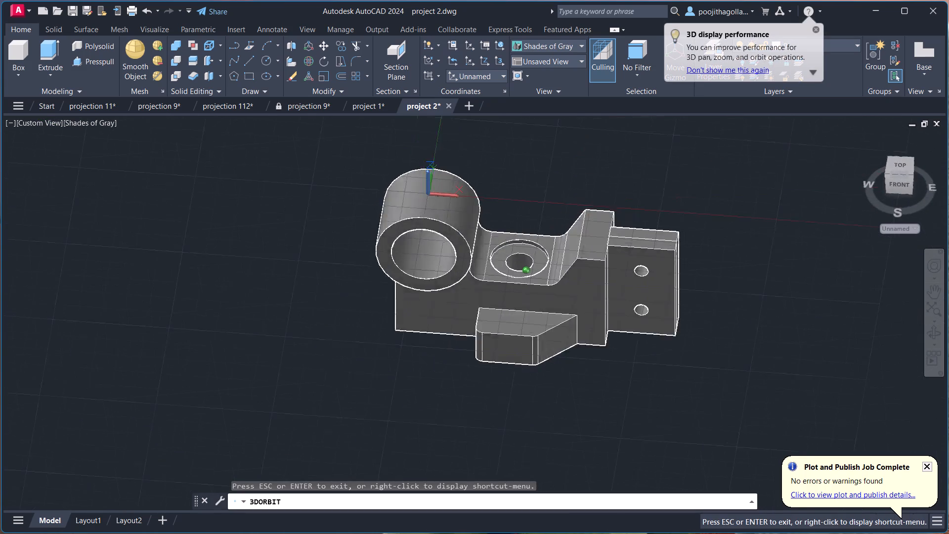
left_click_drag(634, 287, 600, 295)
scroll(476, 172, "up", 7)
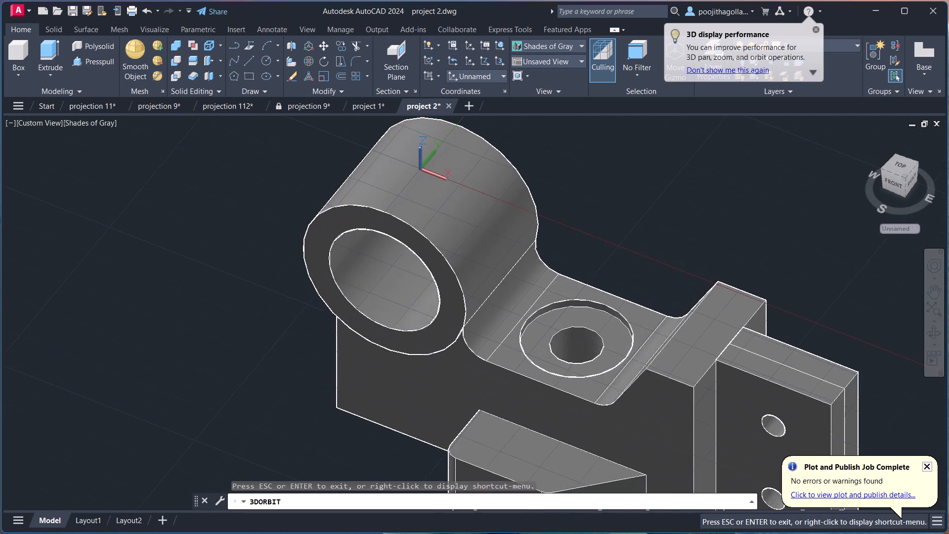
scroll(476, 172, "up", 3)
middle_click_drag(493, 205, 523, 285)
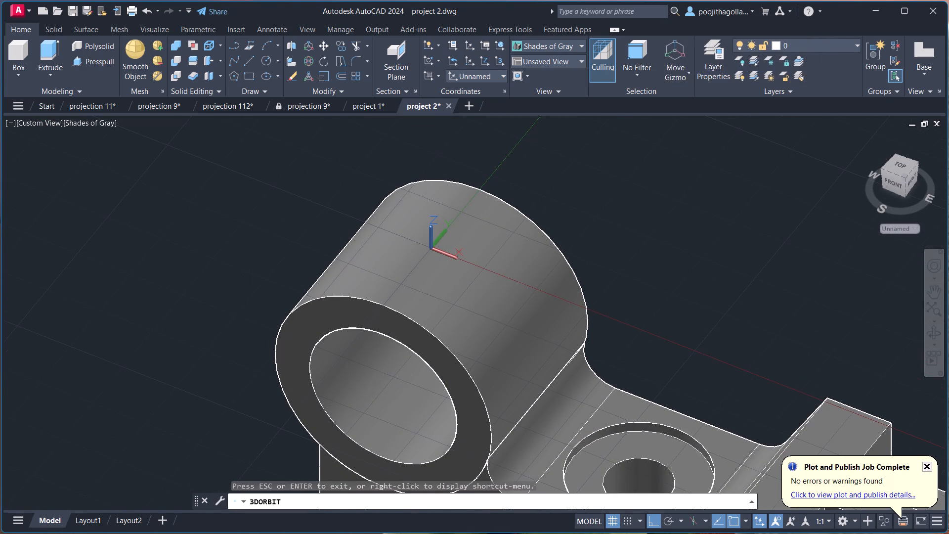
key("Escape")
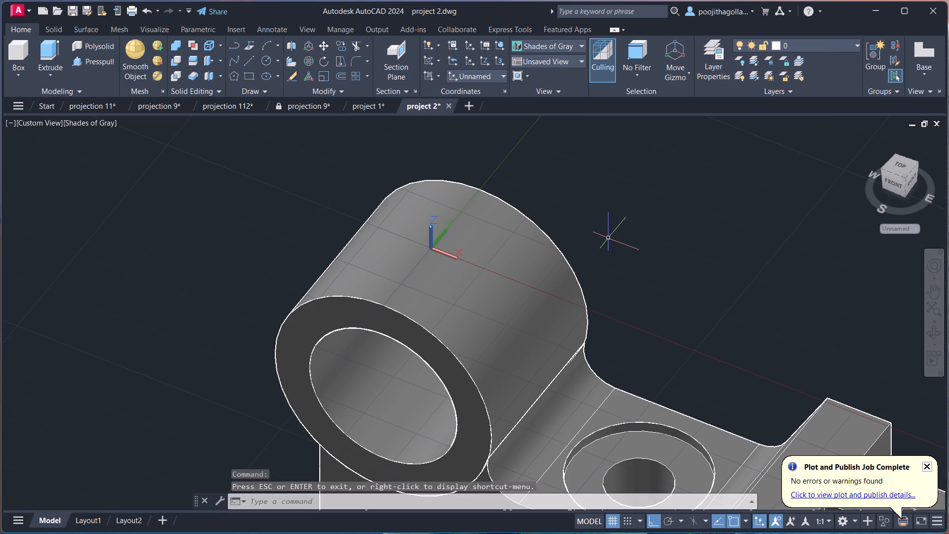
key("l")
key("Return")
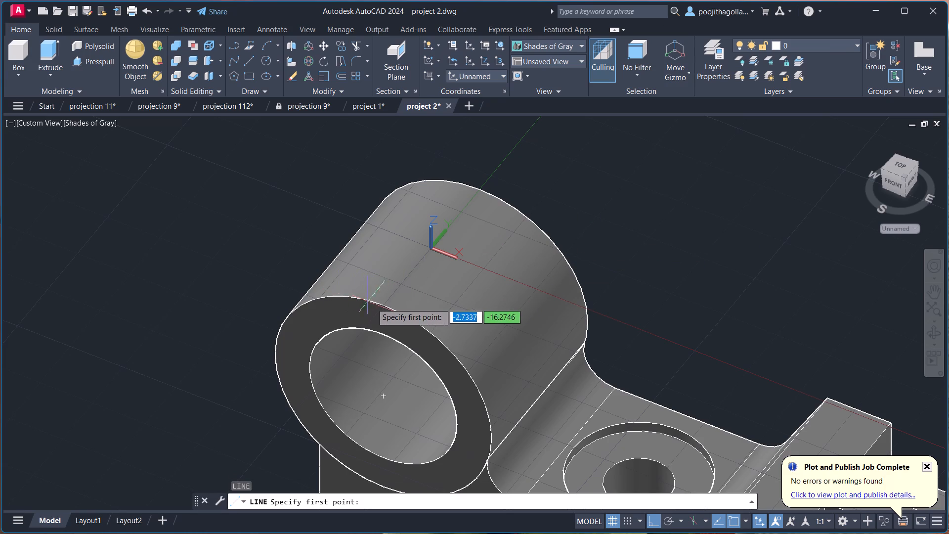
left_click(385, 306)
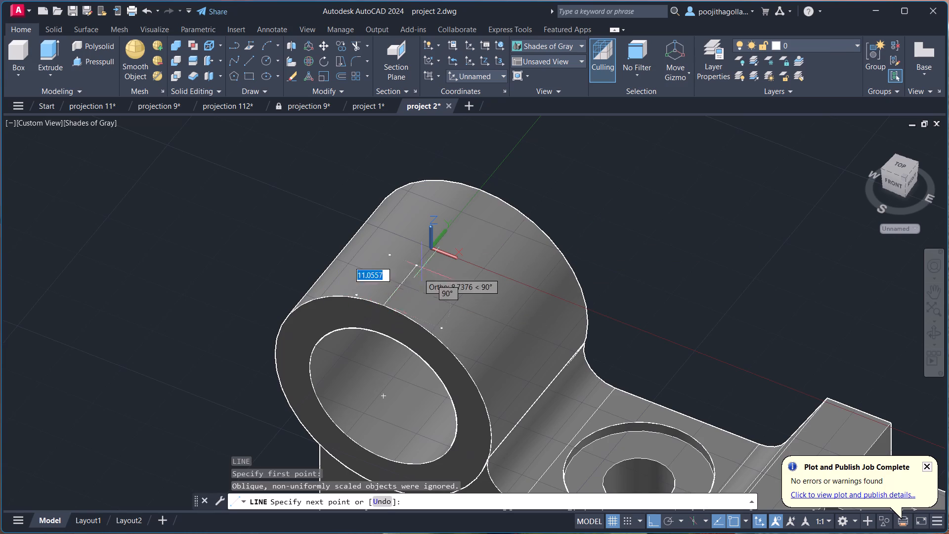
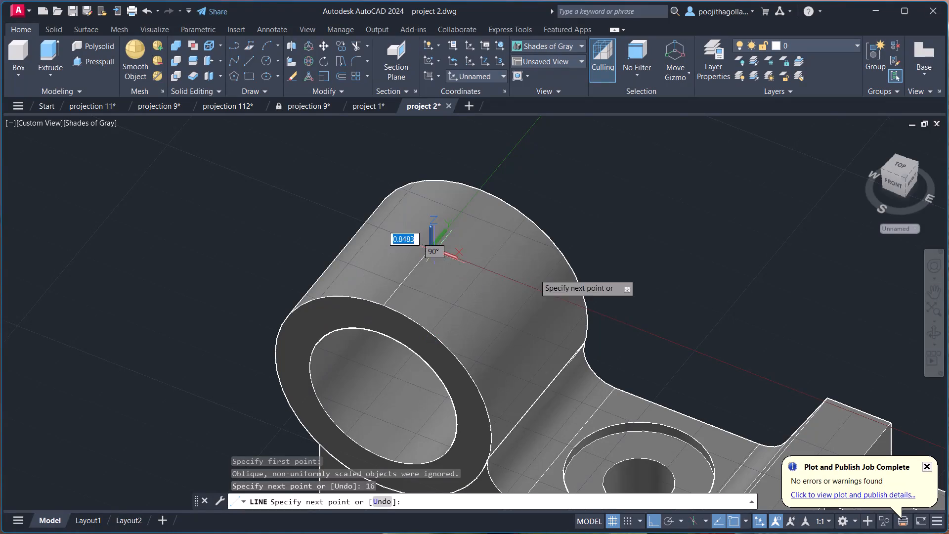
Draw a circle of radius 3 centred at the UCS origin, at the end of the guide line atop the large cylinder.
key("Escape")
key("c")
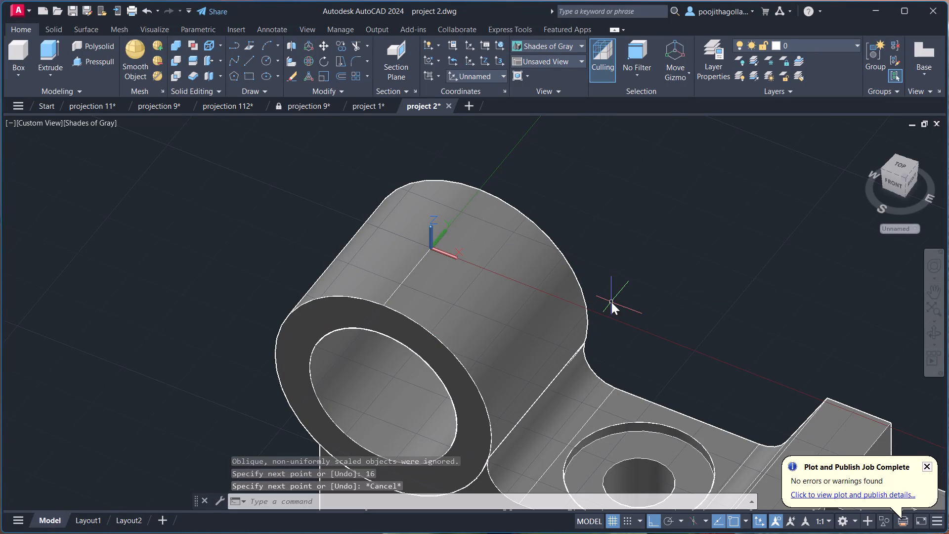
key("Return")
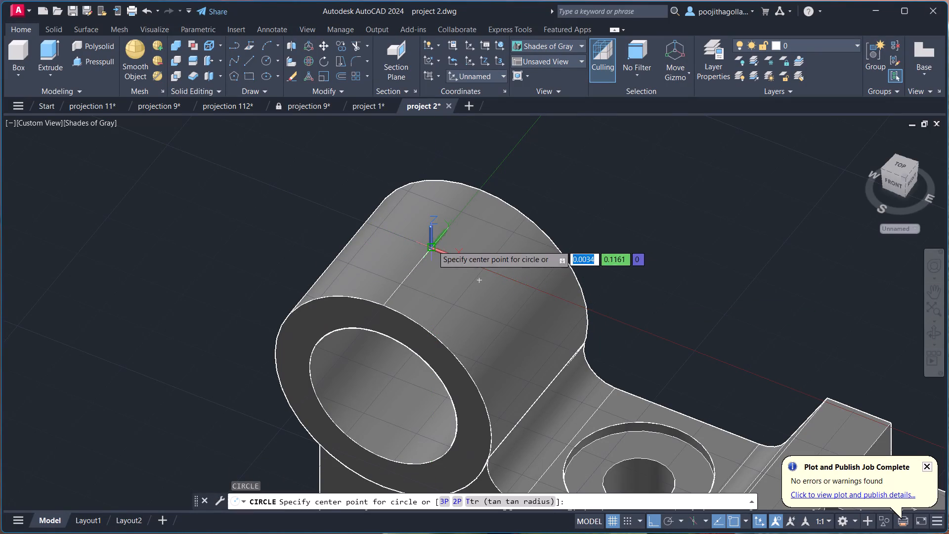
left_click(432, 245)
key("3")
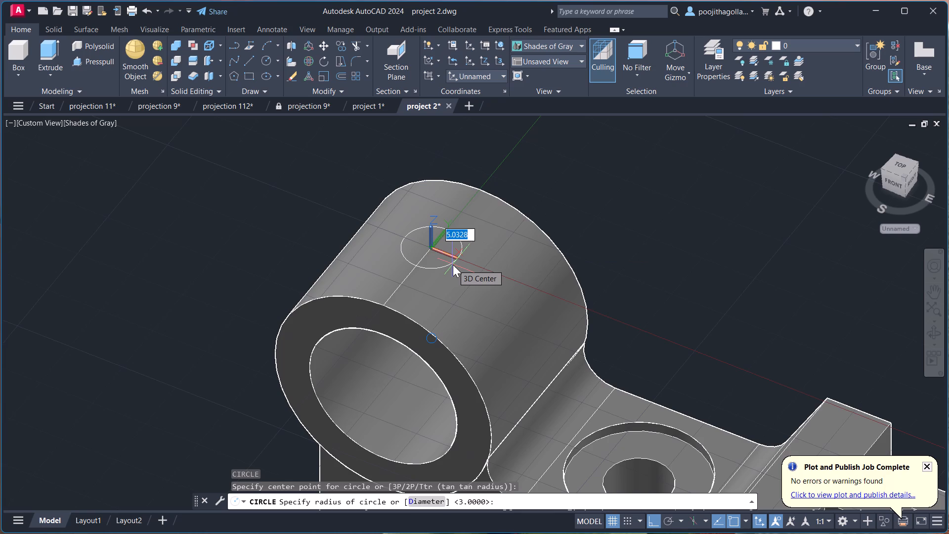
key("Return")
Draw a line from the circle's centre 10 units along the guide line toward the front rim, continuing perpendicular past the cylinder's outer side.
scroll(582, 169, "up", 2)
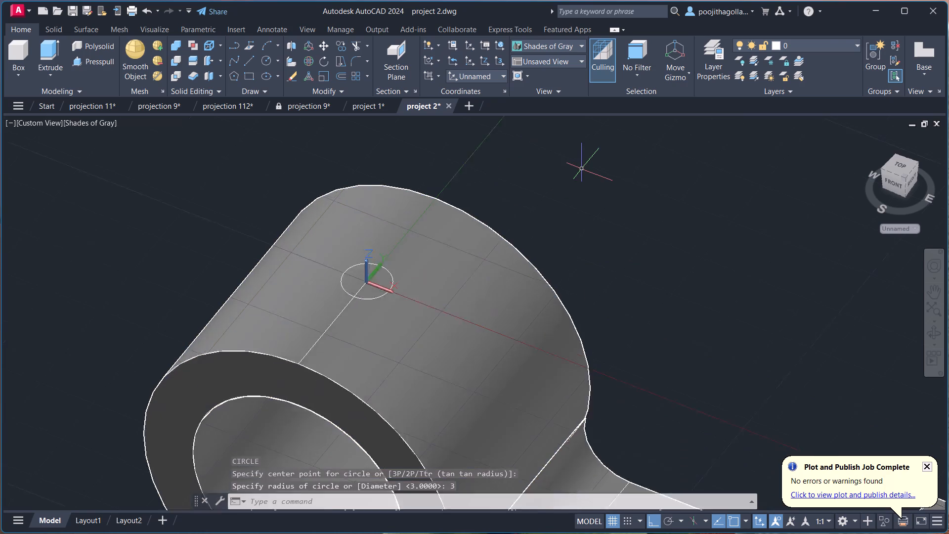
middle_click_drag(598, 192, 685, 131)
scroll(625, 202, "down", 1)
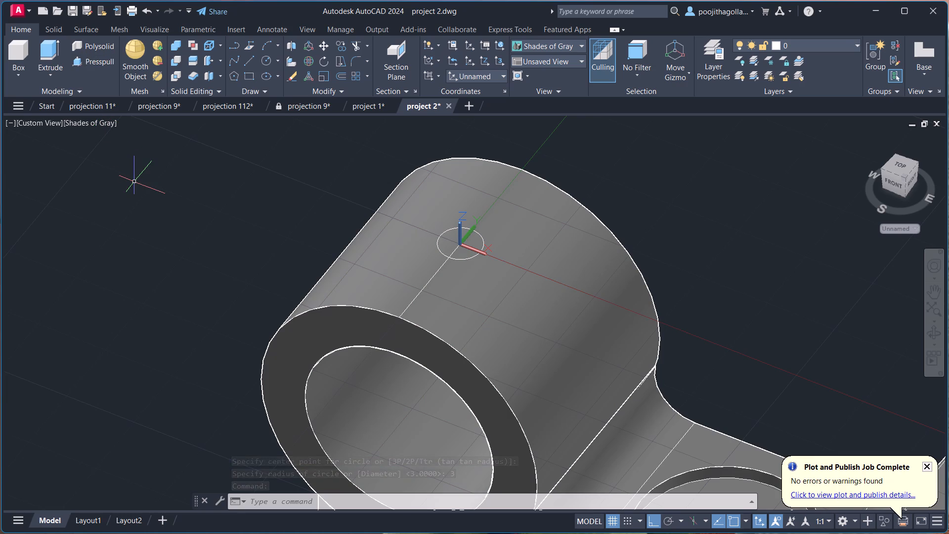
key("l")
key("Return")
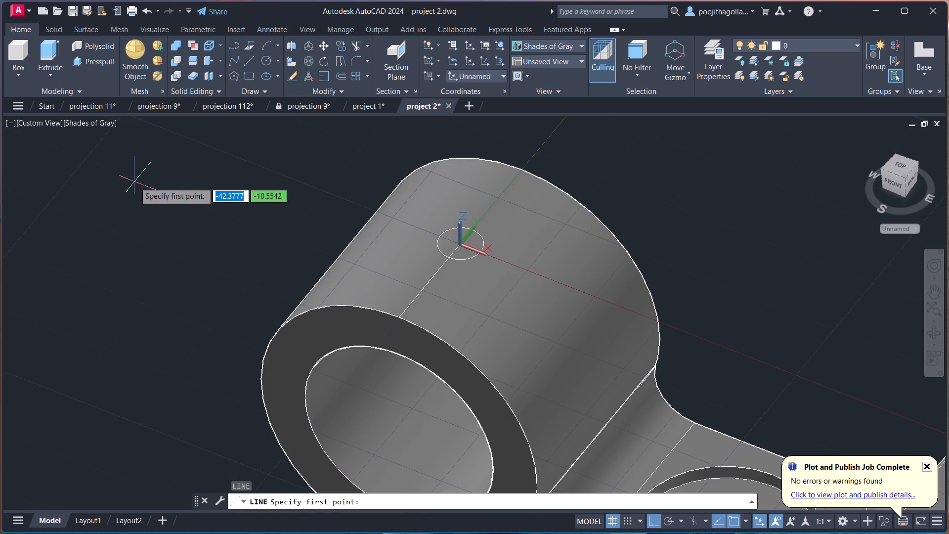
left_click(460, 245)
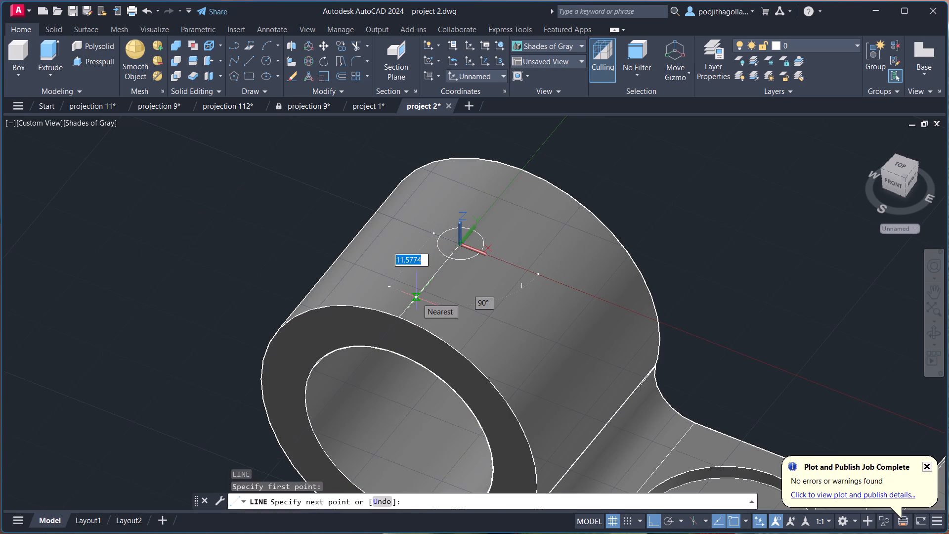
type("10")
key("Return")
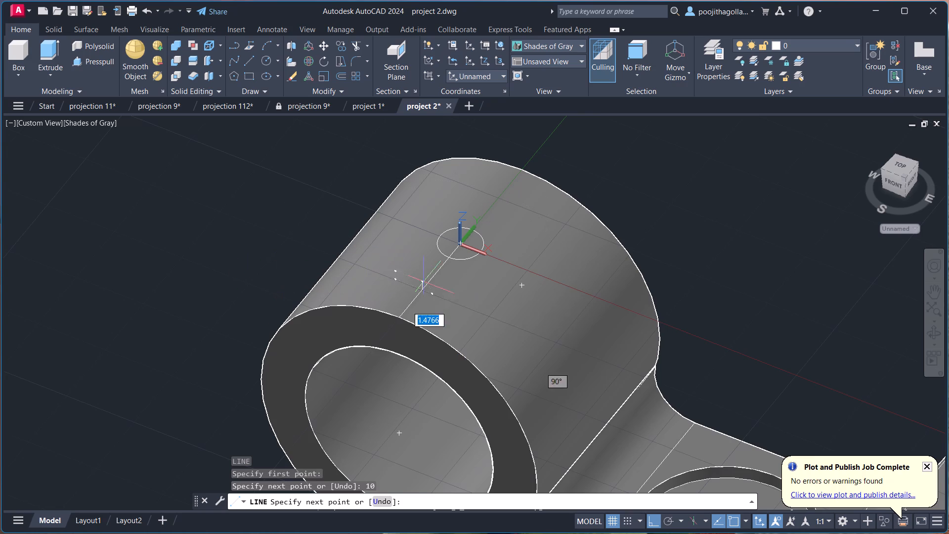
middle_click_drag(731, 331, 810, 284, "shift")
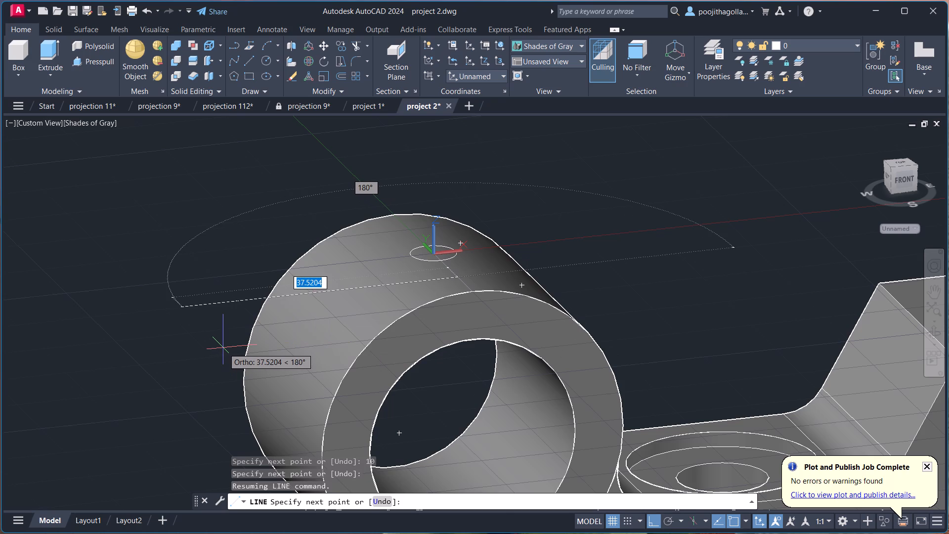
scroll(223, 348, "down", 1)
middle_click_drag(223, 348, 184, 305)
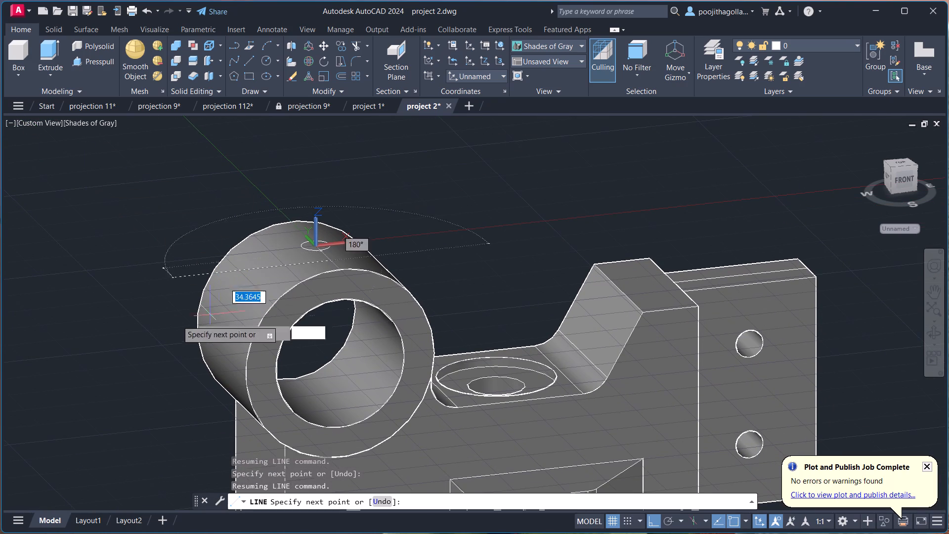
left_click(99, 330)
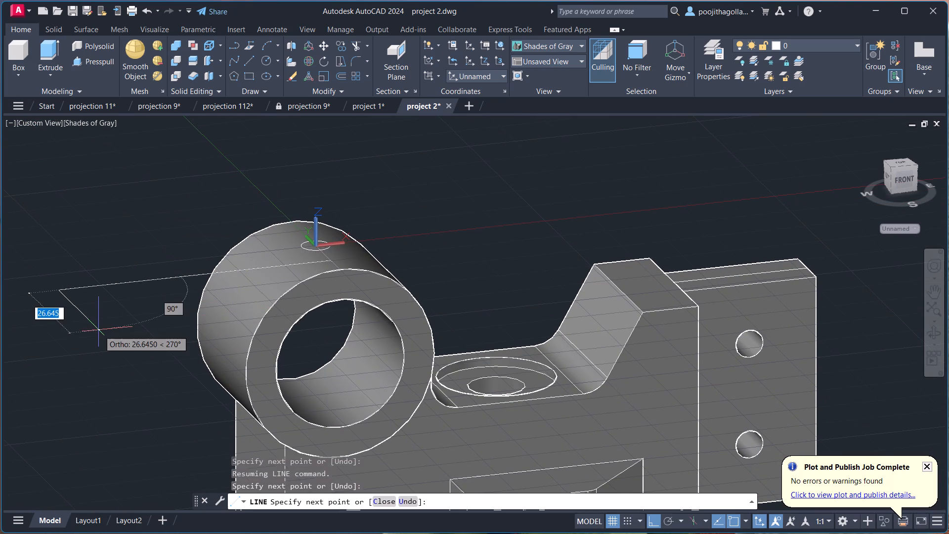
key("Escape")
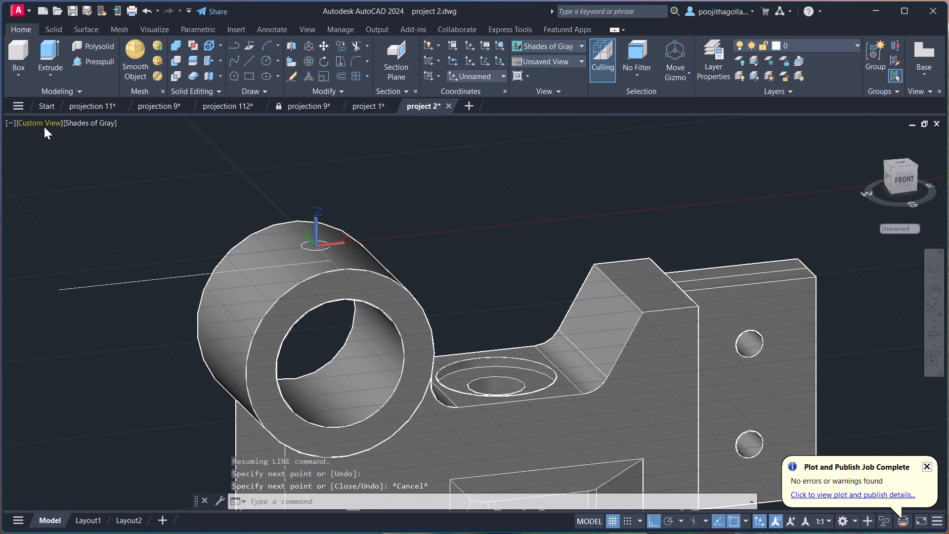
In the Front view, draw a vertical line about 27 units up from the left quadrant of the large cylinder's outer circle.
left_click(44, 127)
left_click(88, 204)
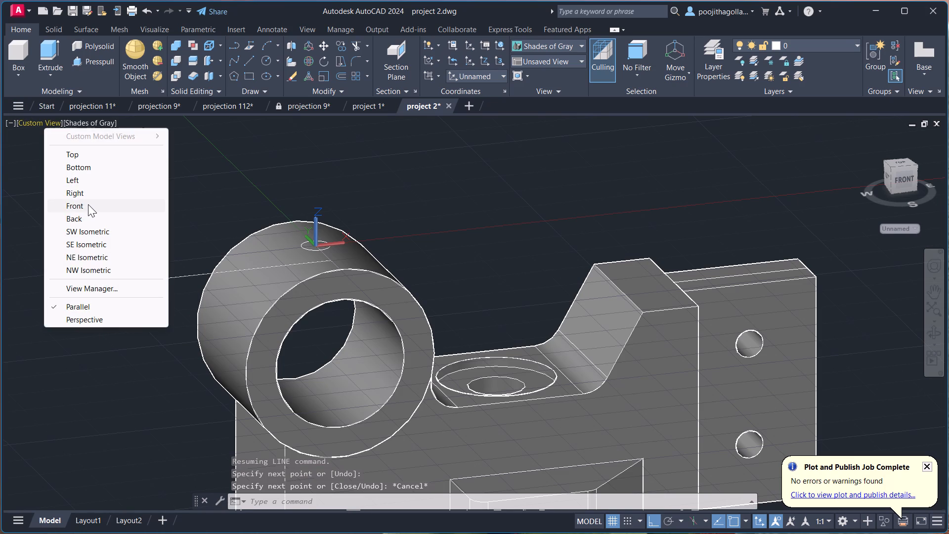
middle_click_drag(235, 216, 257, 287)
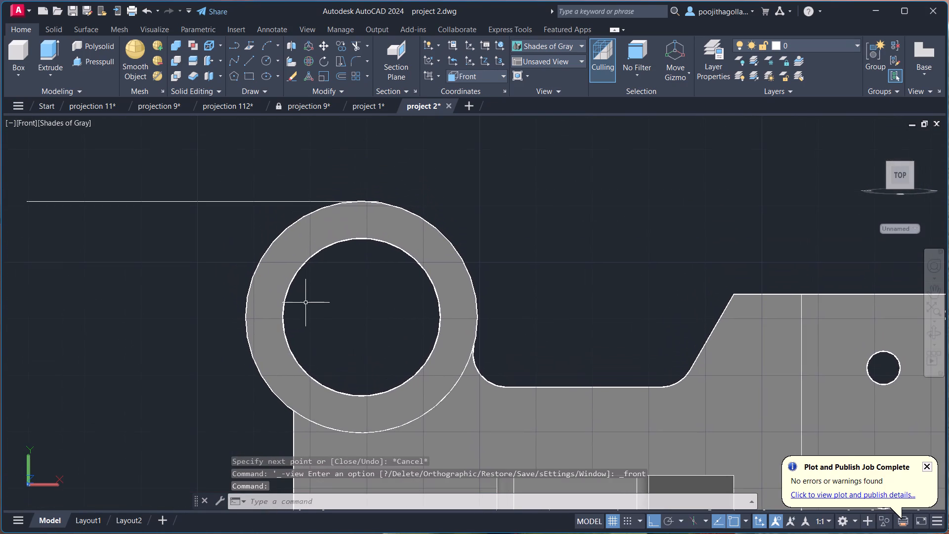
key("l")
key("Return")
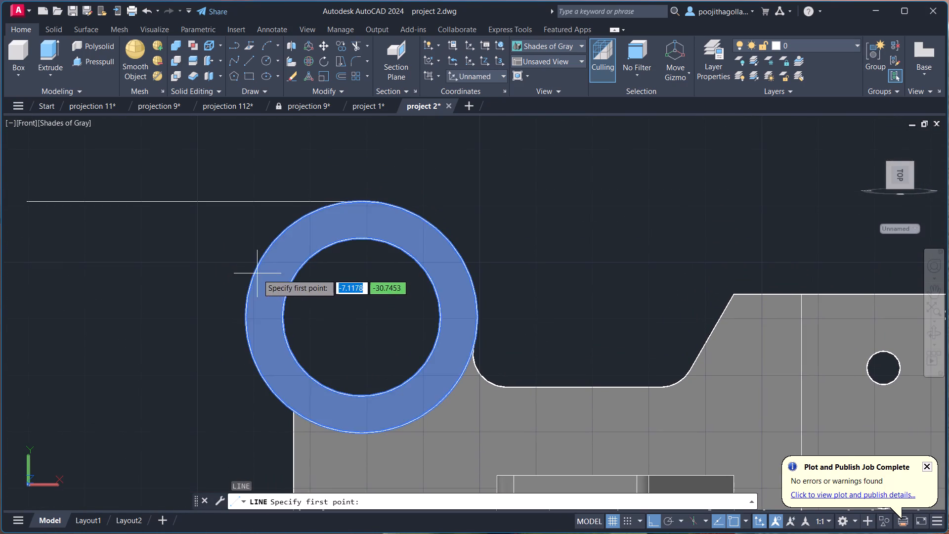
left_click(243, 321)
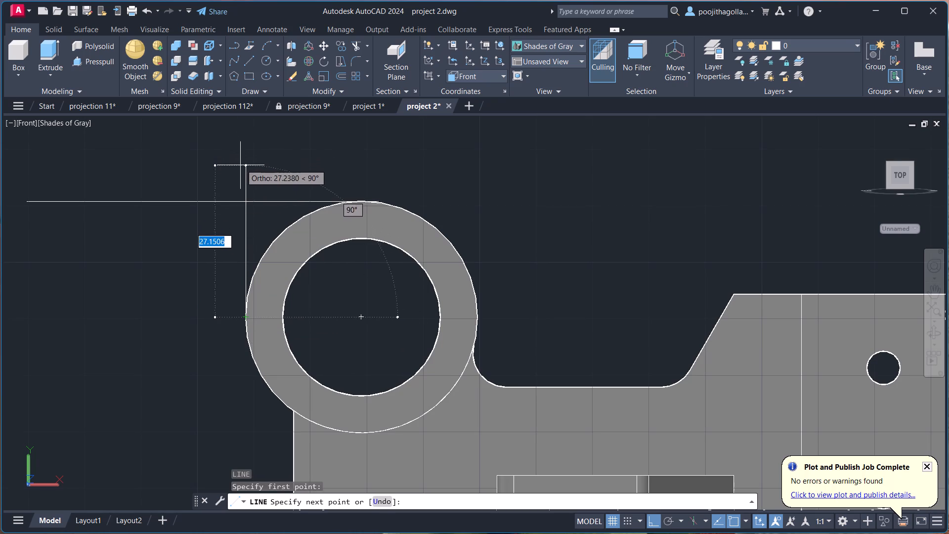
left_click(241, 166)
key("Escape")
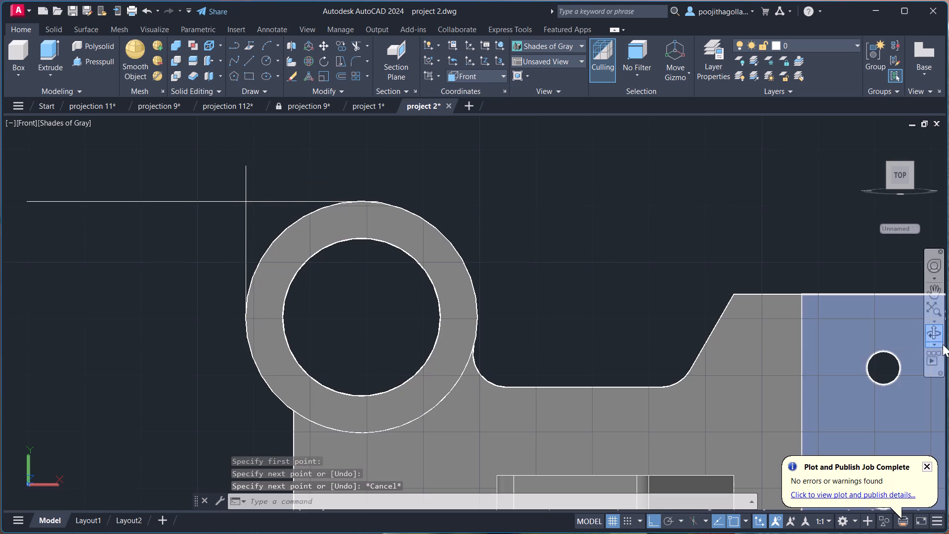
Examine the small circle and the construction lines around the large cylinder from several angles.
left_click(934, 336)
left_click_drag(556, 304, 604, 333)
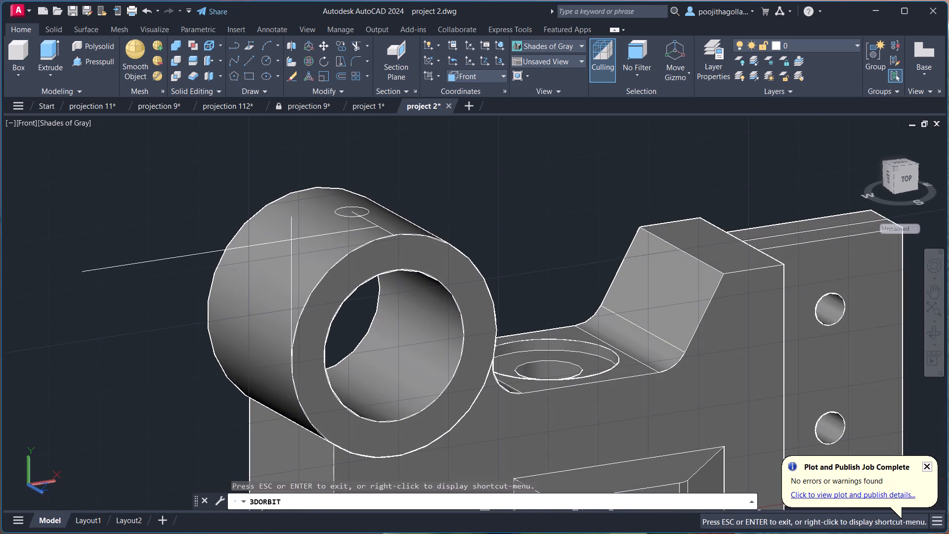
middle_click_drag(535, 297, 503, 275)
middle_click_drag(495, 272, 499, 292)
middle_click_drag(483, 285, 490, 279)
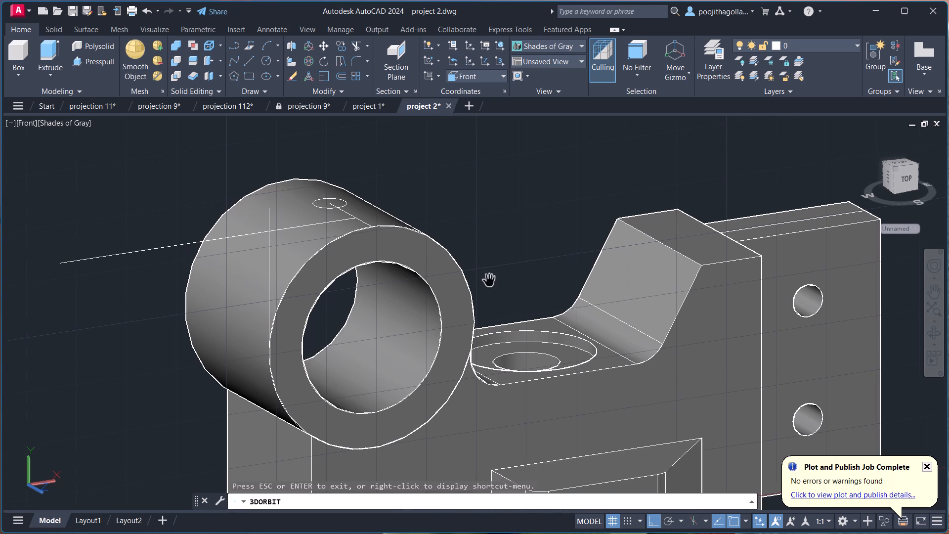
middle_click_drag(465, 231, 478, 204)
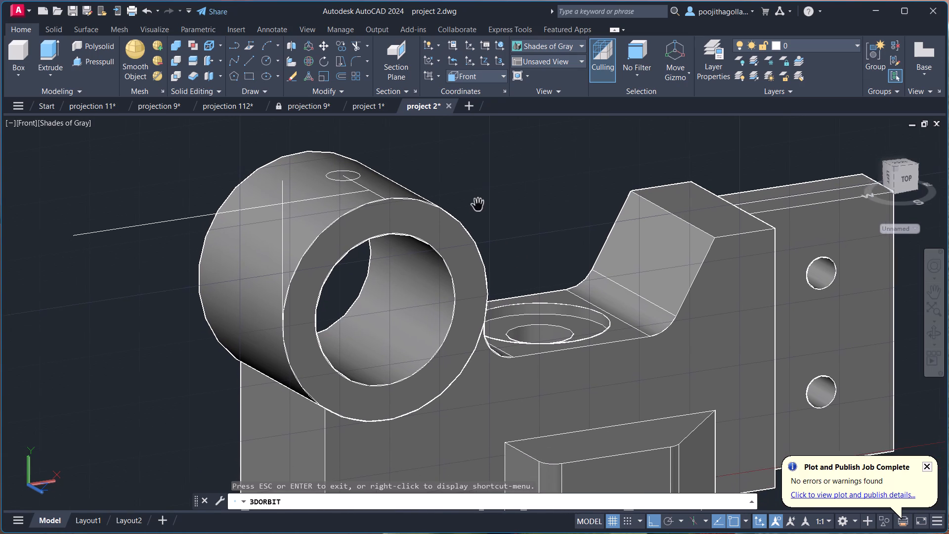
middle_click_drag(485, 207, 515, 255)
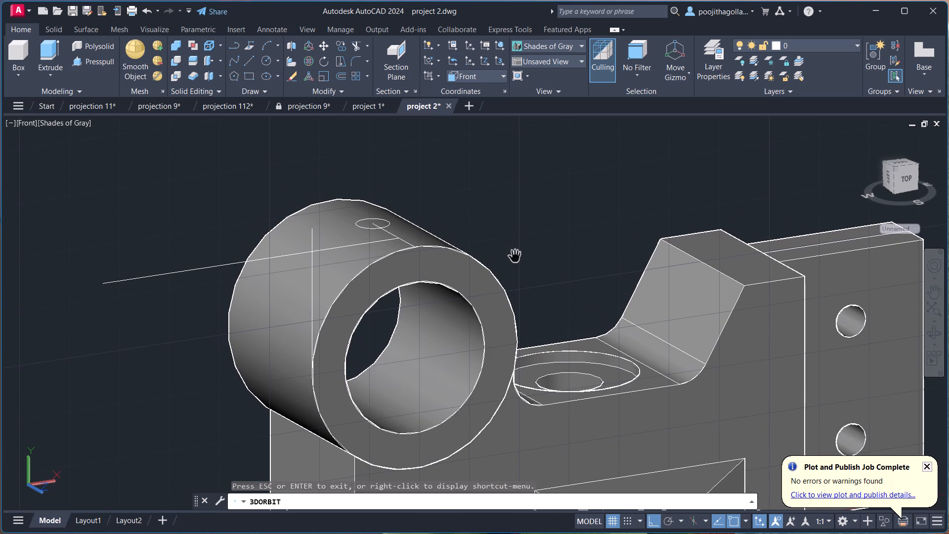
middle_click_drag(506, 208, 508, 188)
scroll(511, 188, "down", 1)
left_click_drag(513, 202, 520, 221)
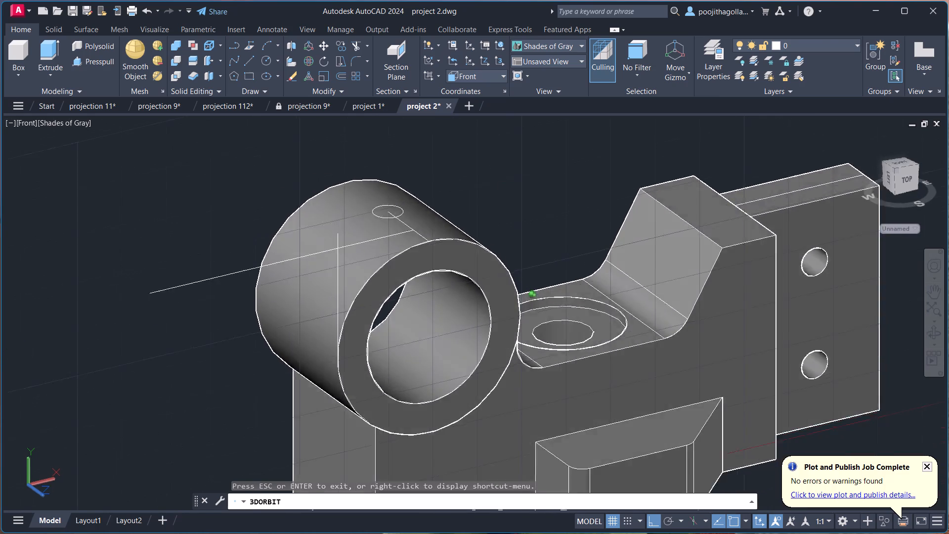
left_click_drag(520, 221, 426, 273)
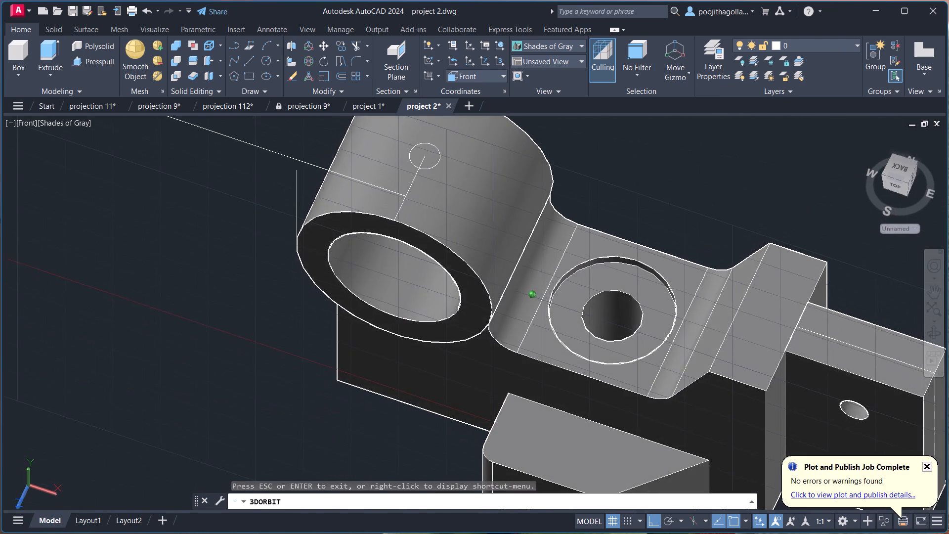
left_click_drag(426, 273, 597, 229)
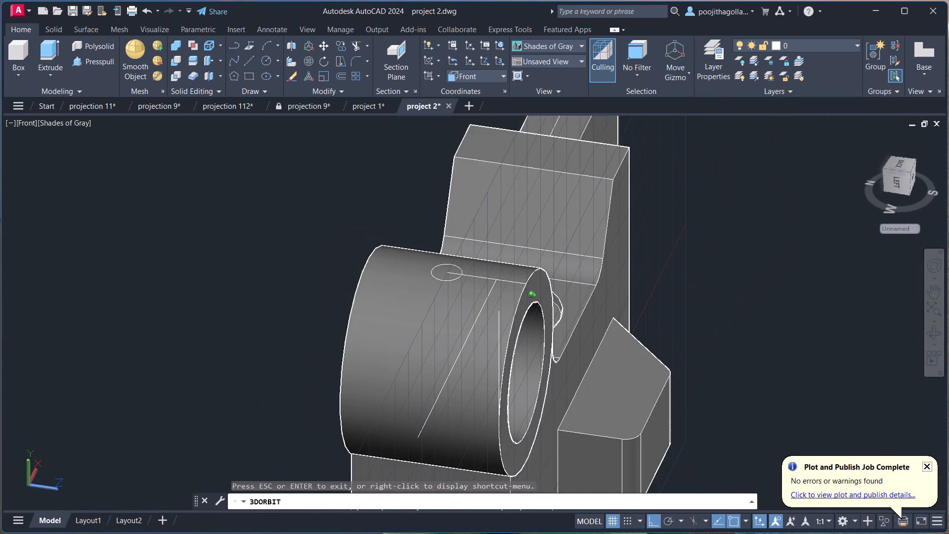
left_click_drag(597, 229, 592, 220)
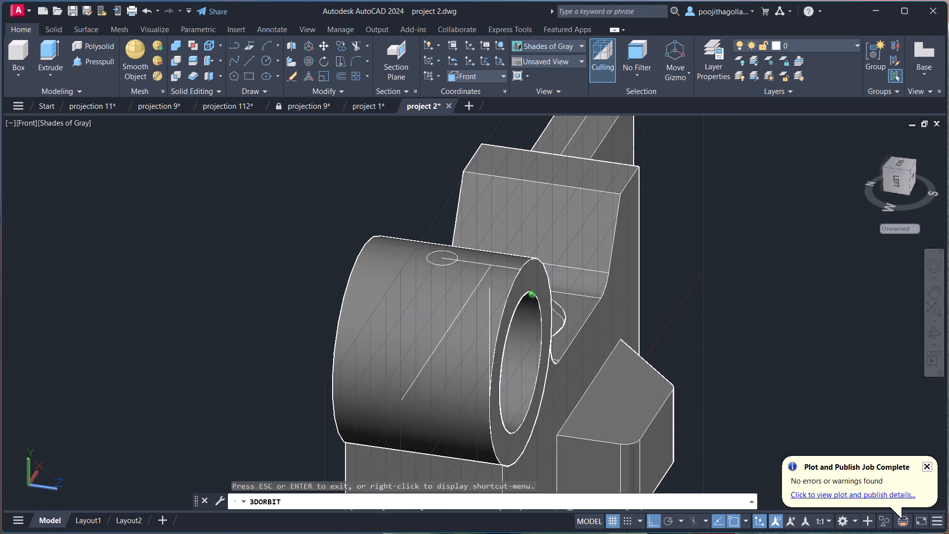
left_click_drag(592, 220, 582, 223)
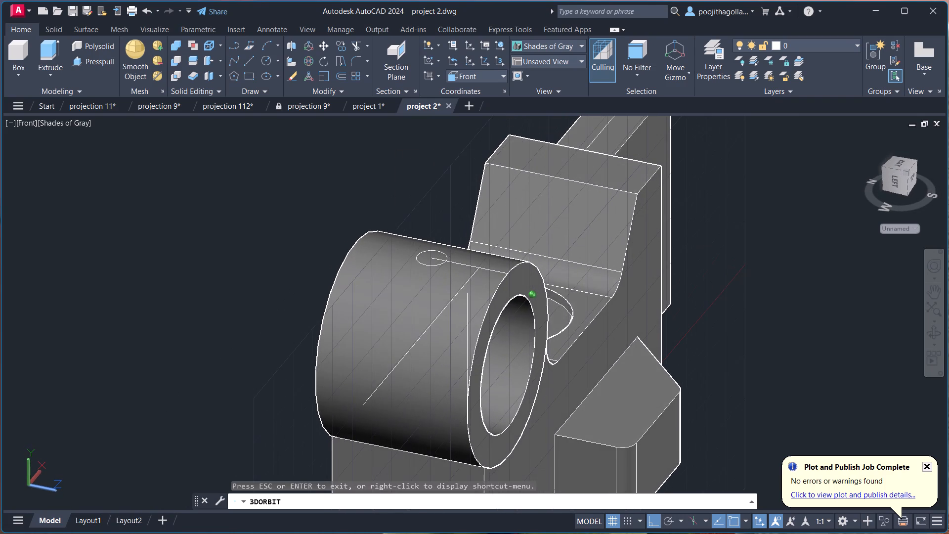
left_click_drag(582, 223, 549, 222)
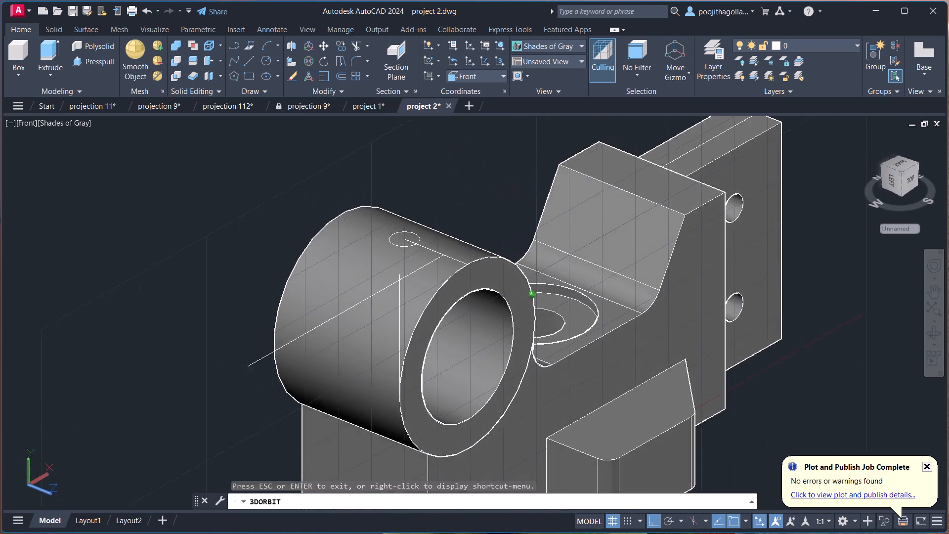
left_click_drag(549, 222, 451, 251)
middle_click_drag(483, 195, 456, 273)
scroll(393, 287, "up", 2)
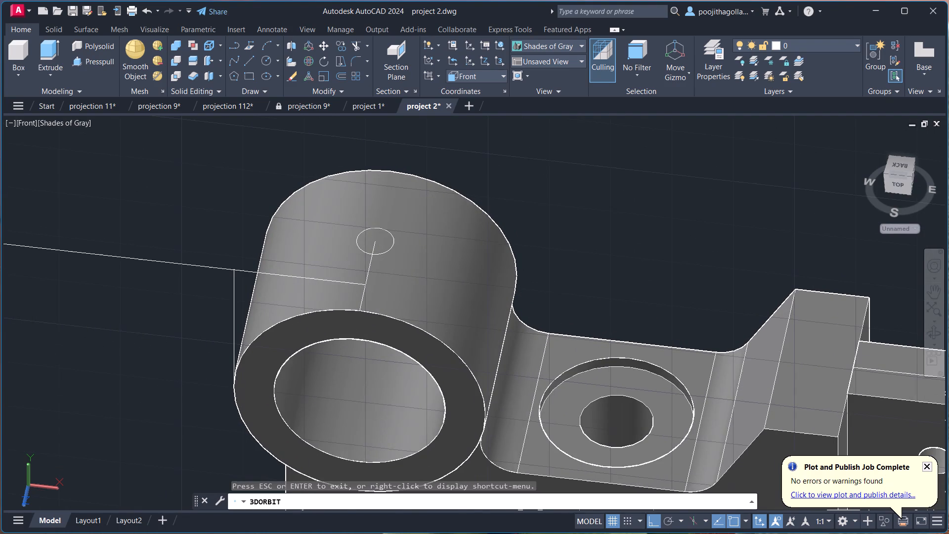
scroll(393, 287, "up", 1)
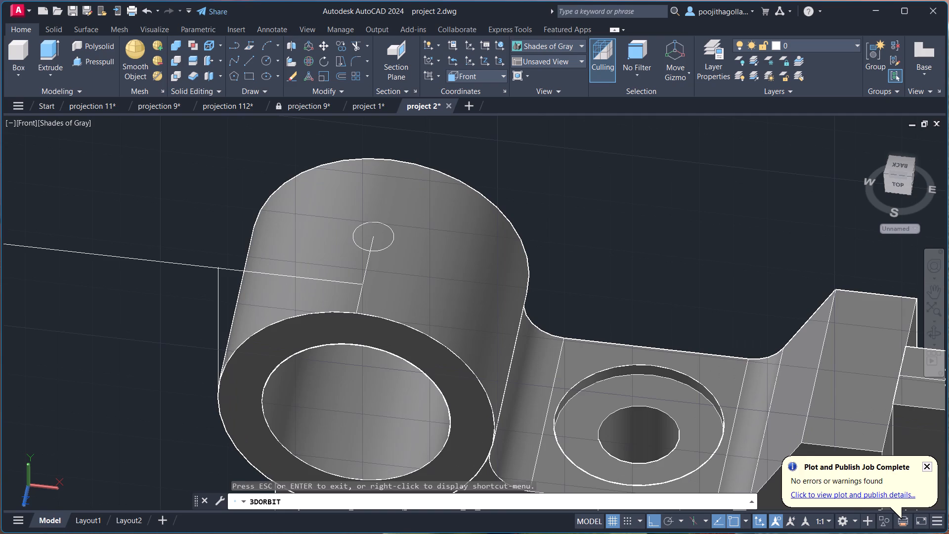
middle_click_drag(387, 311, 401, 350)
scroll(306, 328, "up", 1)
middle_click_drag(306, 328, 316, 321)
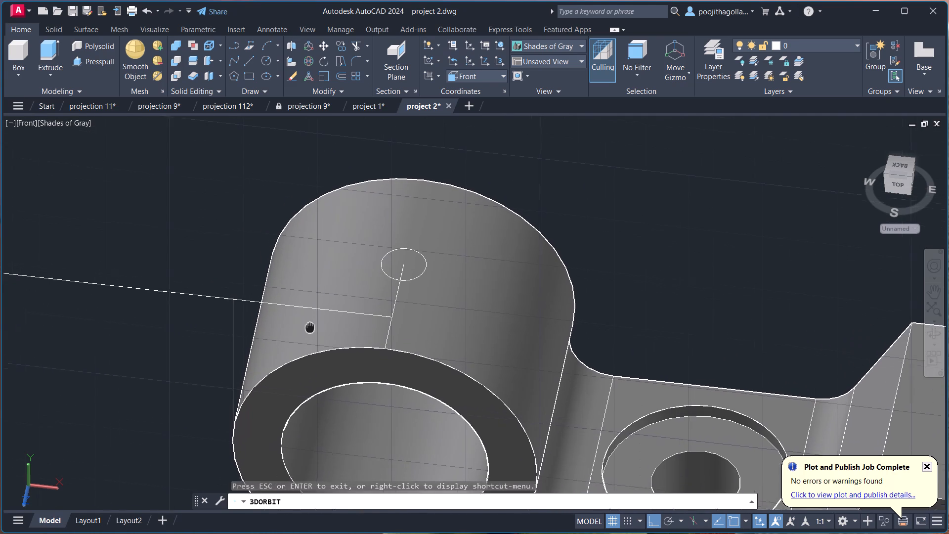
middle_click_drag(316, 321, 369, 270)
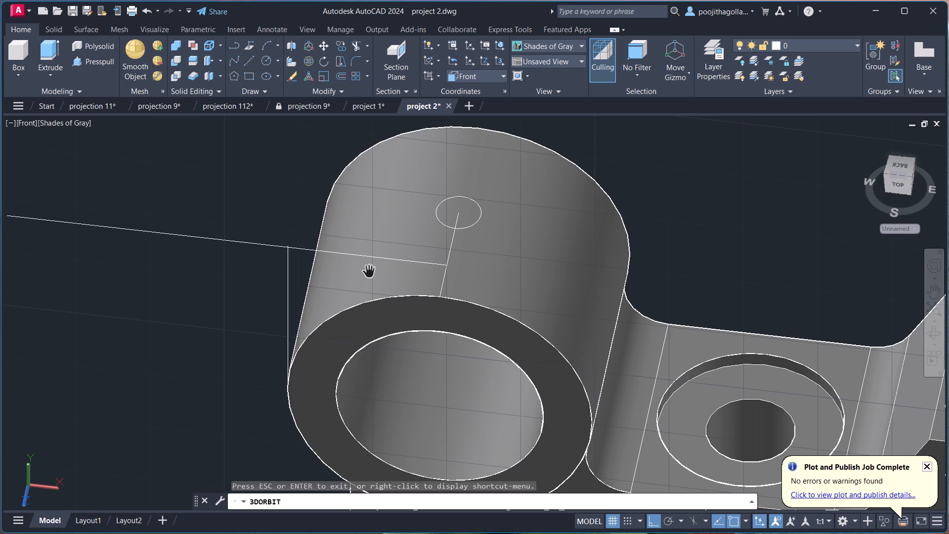
key("Escape")
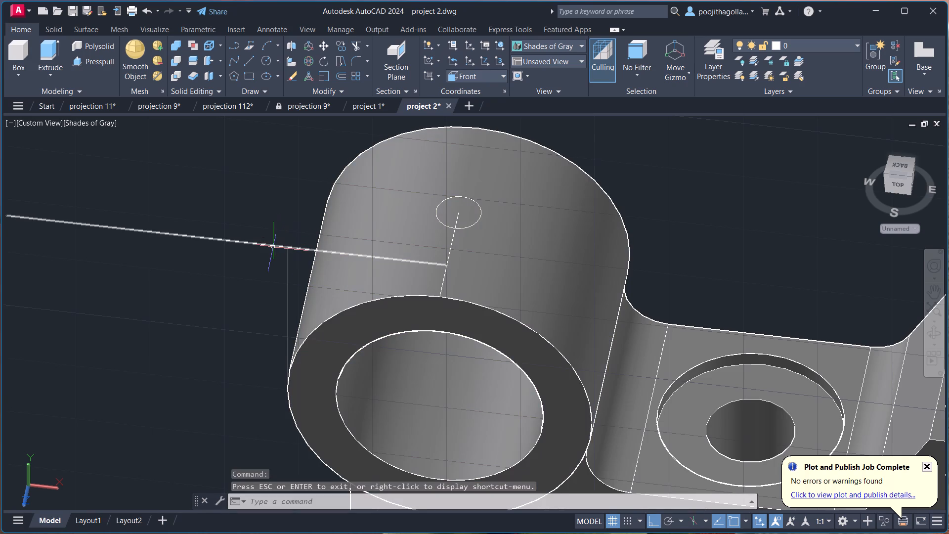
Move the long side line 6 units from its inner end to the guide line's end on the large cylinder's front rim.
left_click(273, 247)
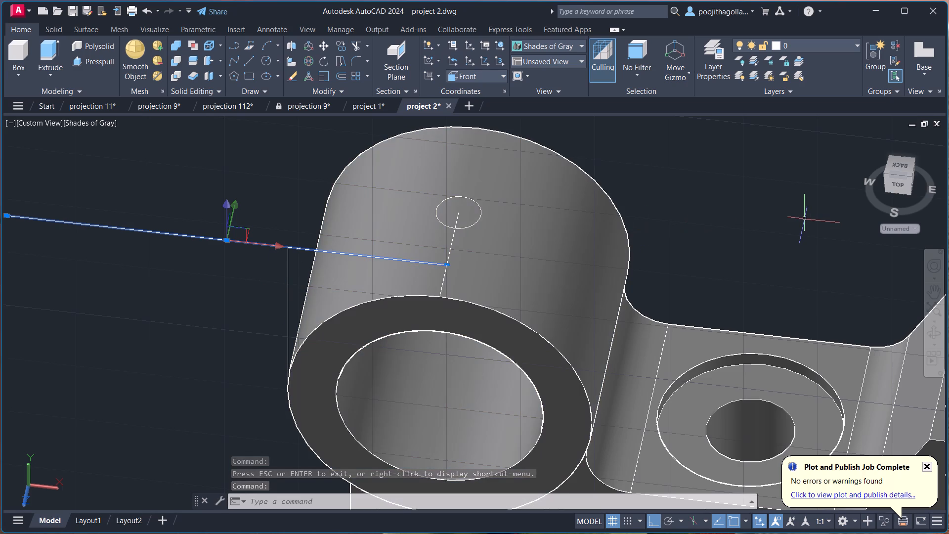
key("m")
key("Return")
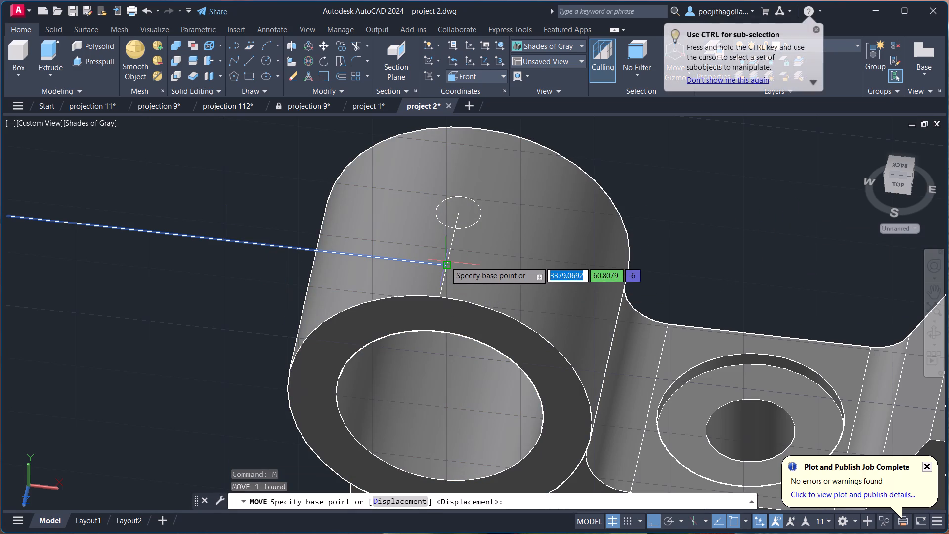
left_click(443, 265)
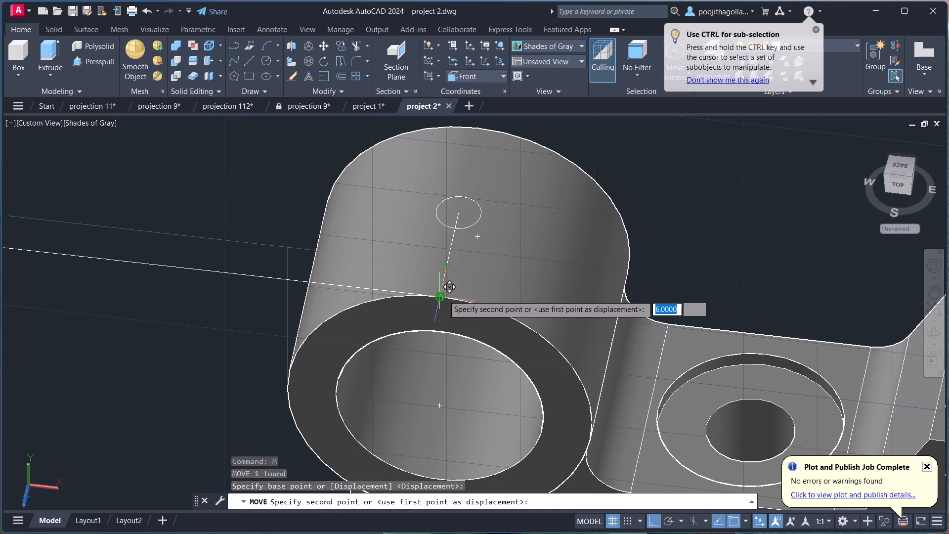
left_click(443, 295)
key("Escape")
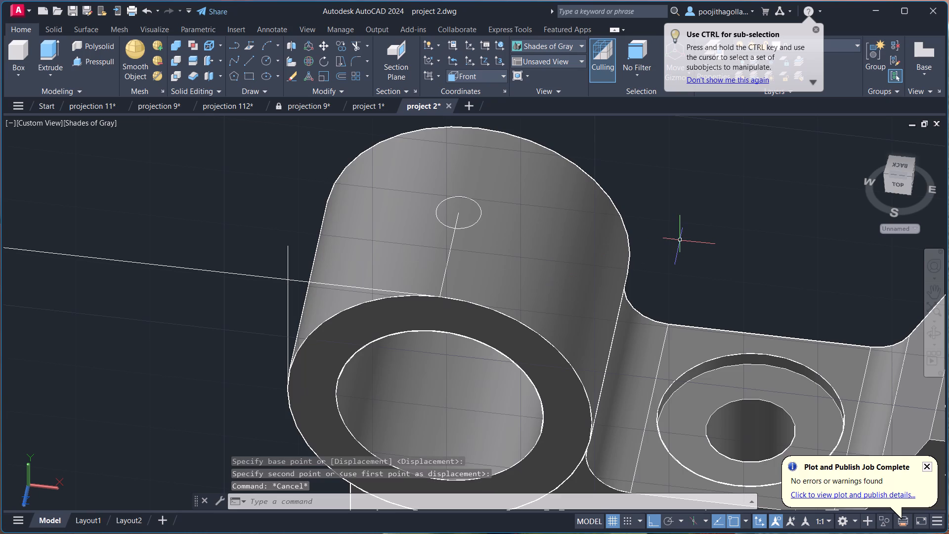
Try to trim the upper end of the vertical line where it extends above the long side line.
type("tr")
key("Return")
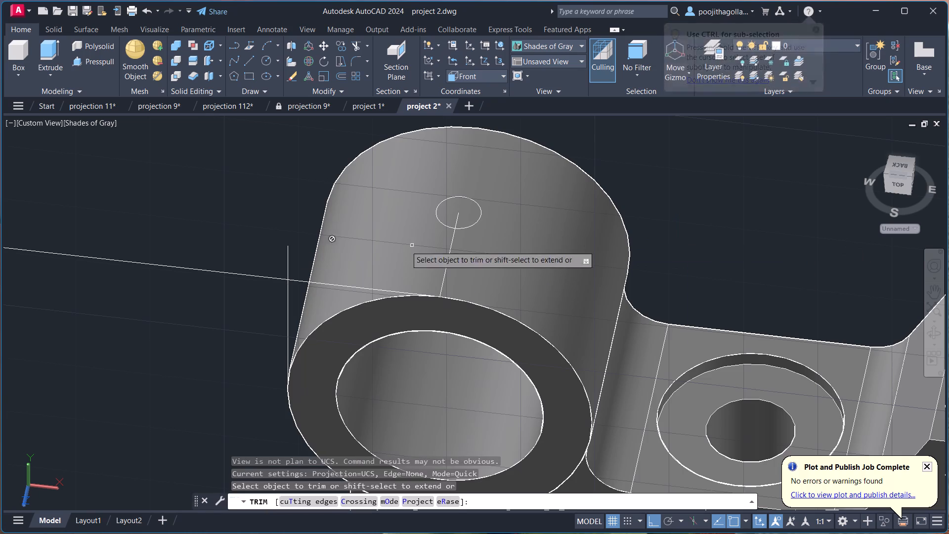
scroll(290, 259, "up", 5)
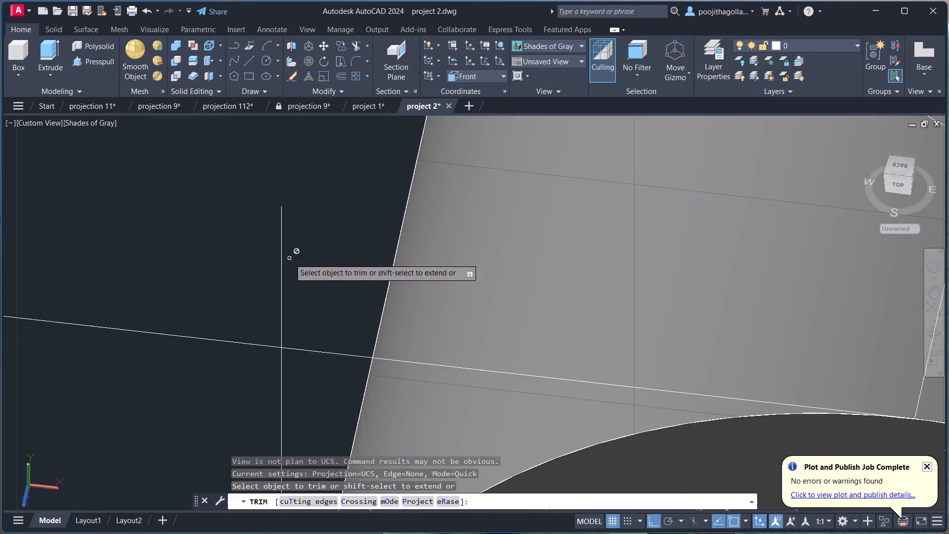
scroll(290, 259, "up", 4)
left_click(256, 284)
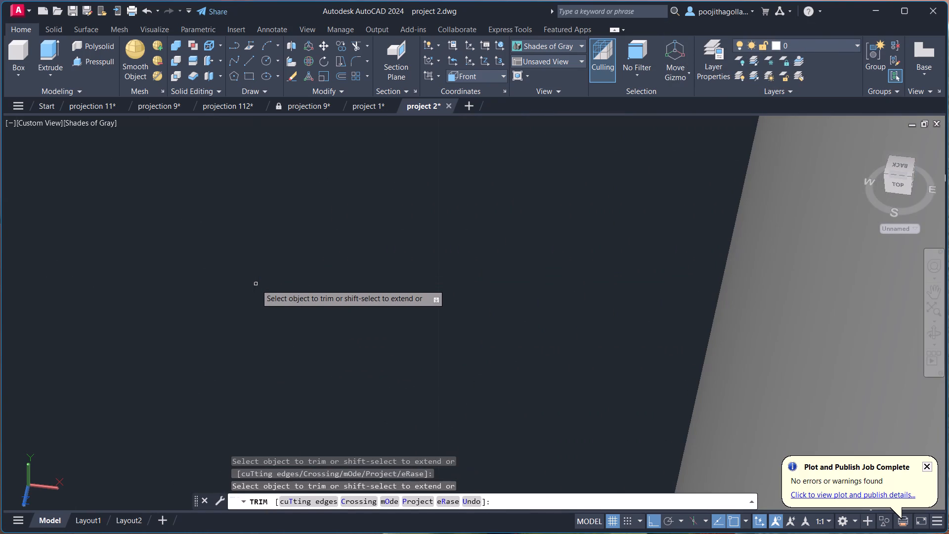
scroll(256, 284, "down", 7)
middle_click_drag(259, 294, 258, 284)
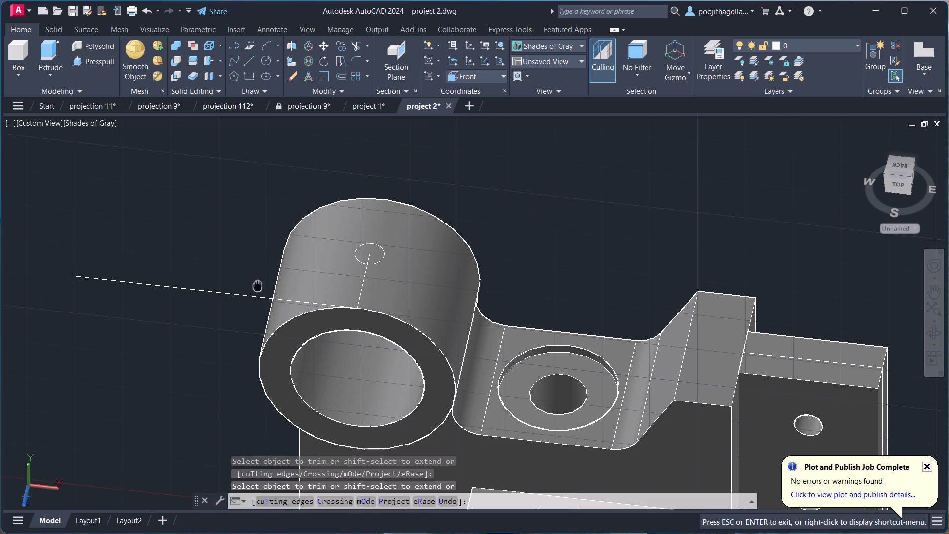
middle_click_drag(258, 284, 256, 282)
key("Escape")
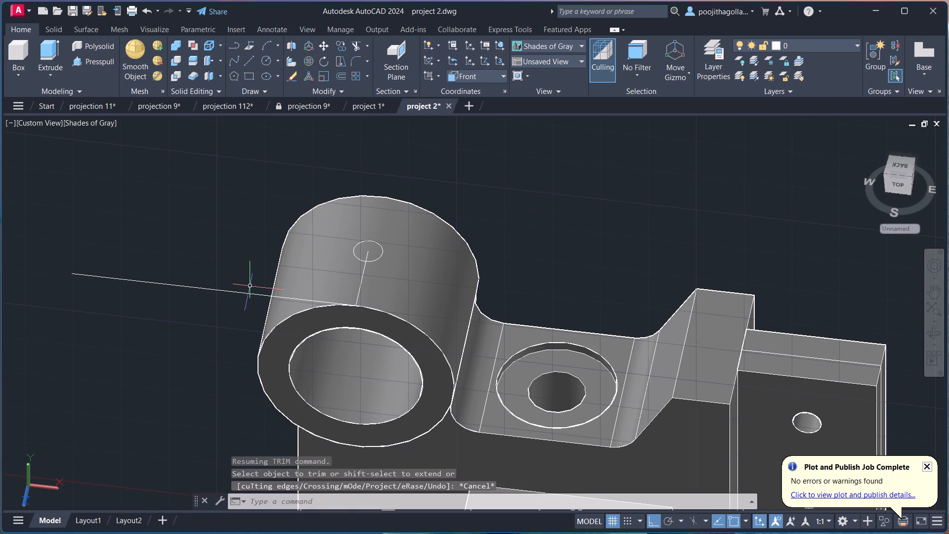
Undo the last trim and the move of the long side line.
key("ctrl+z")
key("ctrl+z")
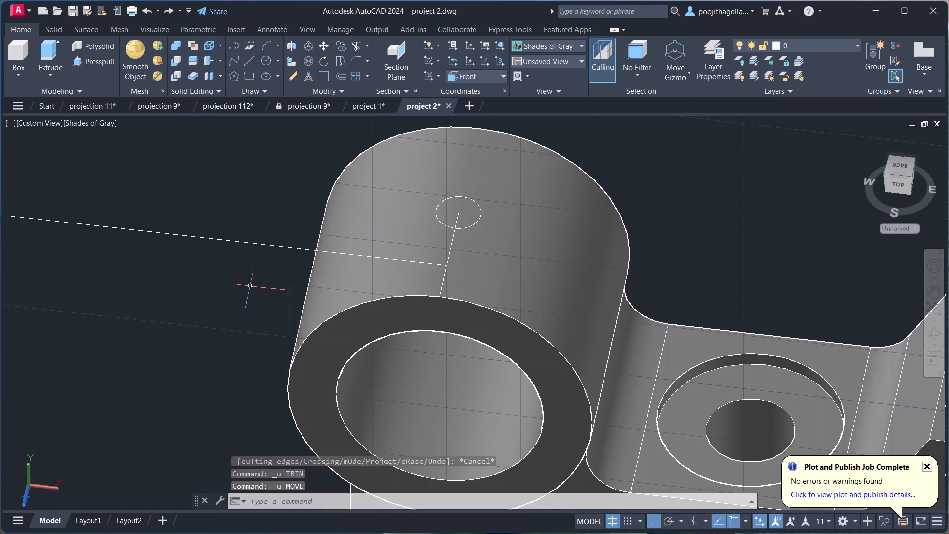
Move the long side line 6 units from its inner end to the guide line's end on the large cylinder's front rim.
left_click(939, 331)
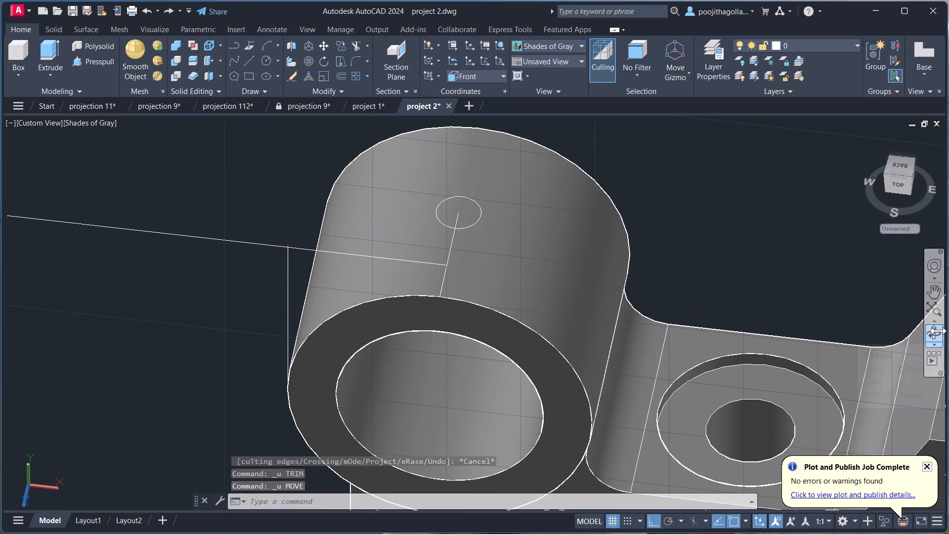
left_click_drag(704, 321, 820, 347)
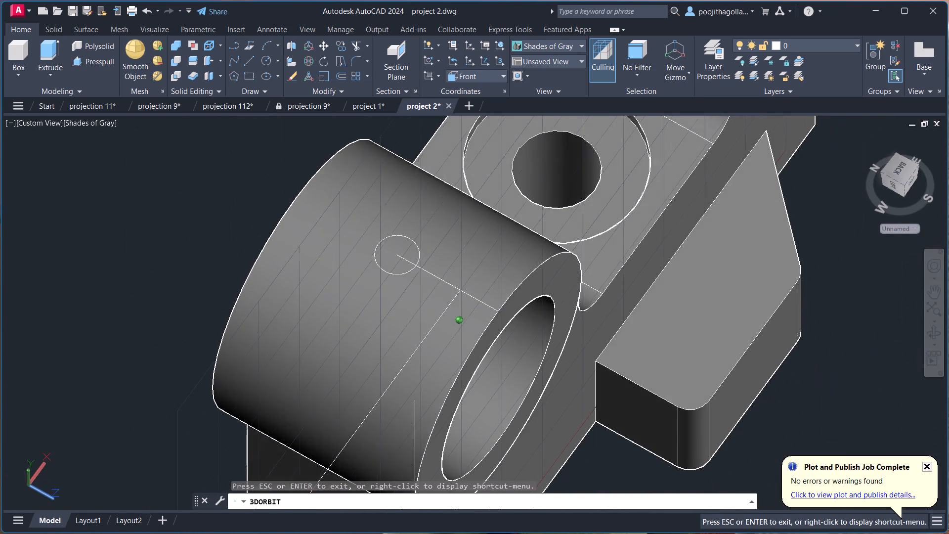
left_click_drag(820, 347, 748, 391)
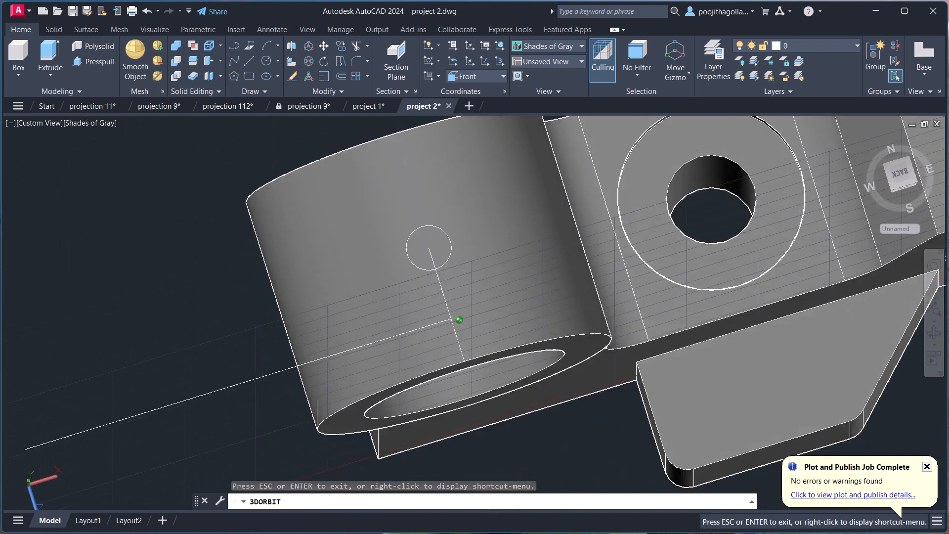
left_click_drag(748, 391, 740, 418)
key("Escape")
left_click_drag(216, 325, 211, 338)
left_click(172, 395)
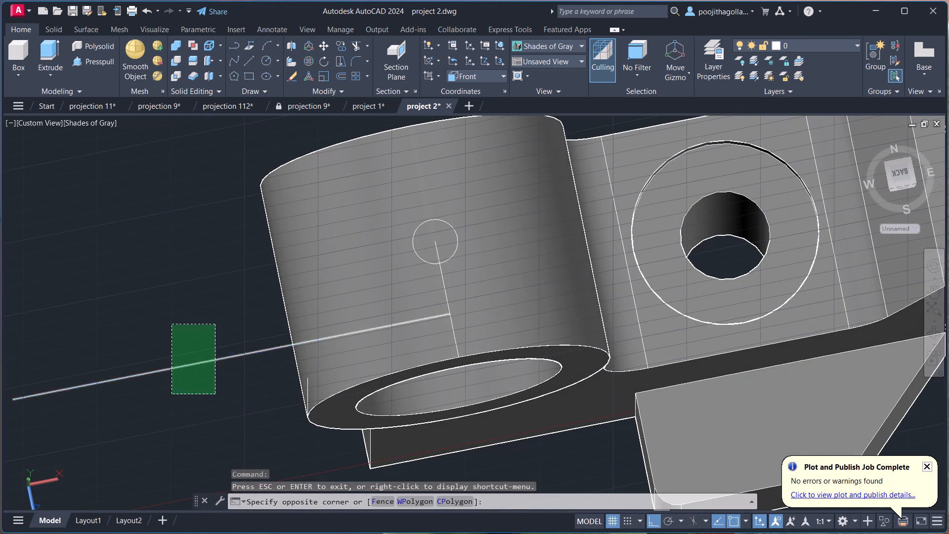
key("m")
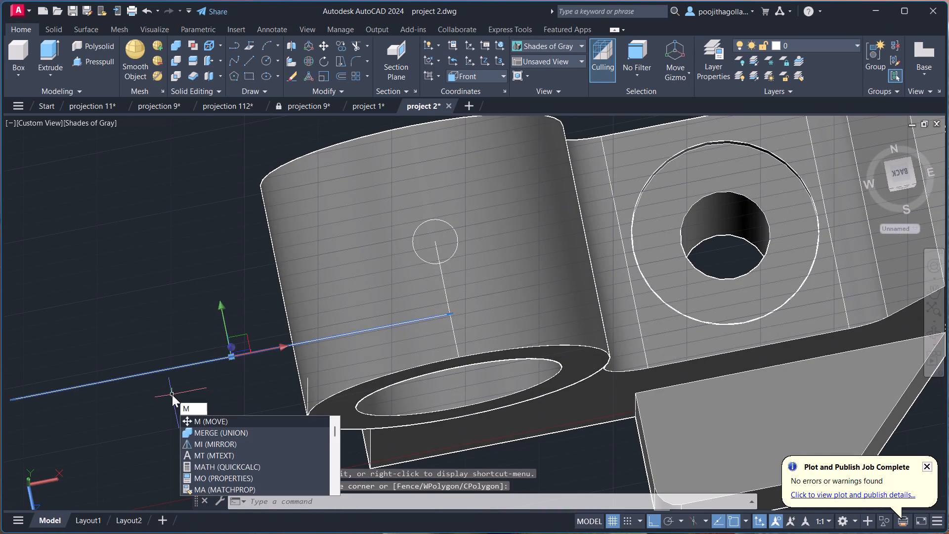
key("Return")
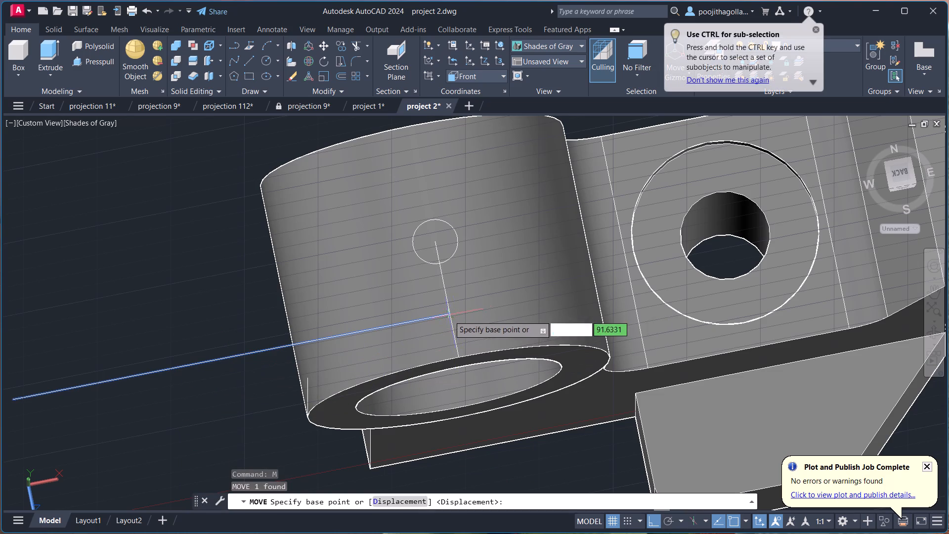
left_click(449, 315)
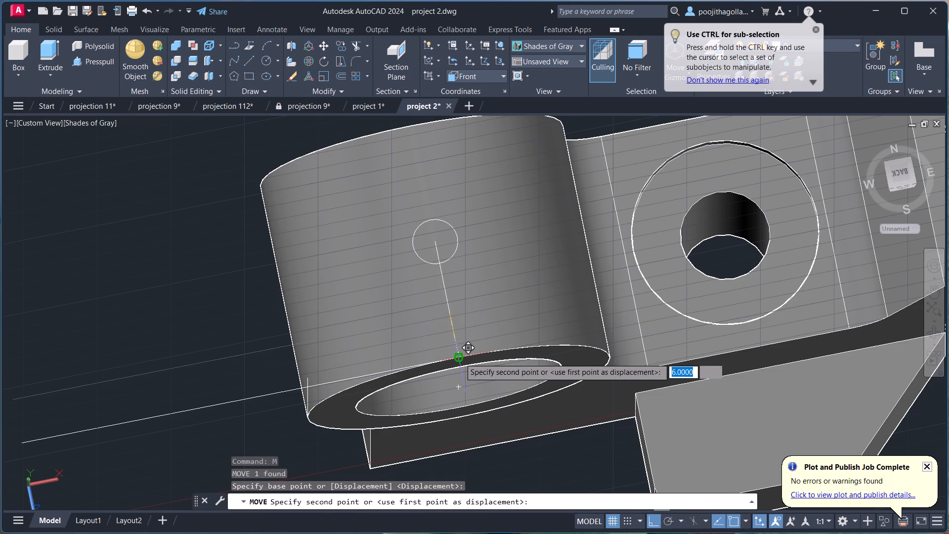
scroll(460, 358, "up", 4)
left_click(458, 359)
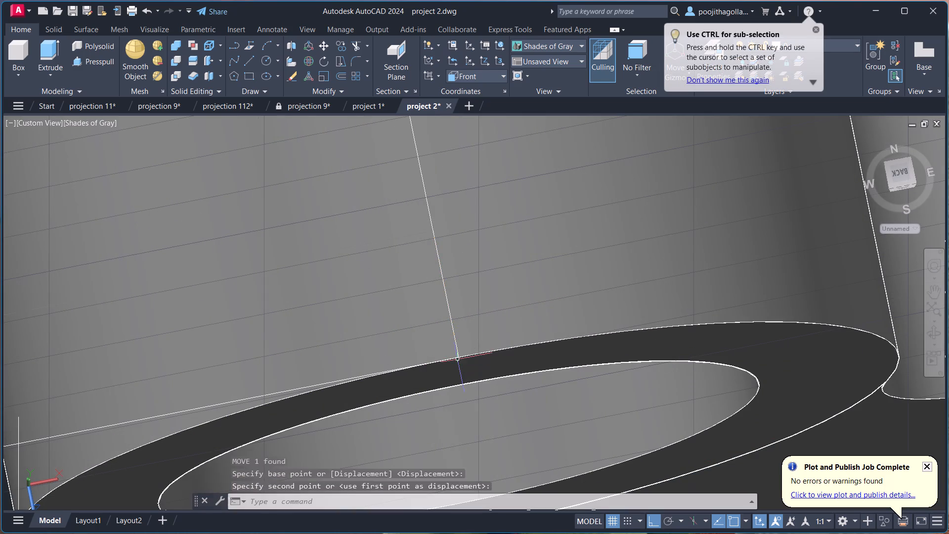
Trim the outer end of the long side line where it extends beyond the vertical line.
scroll(458, 359, "down", 4)
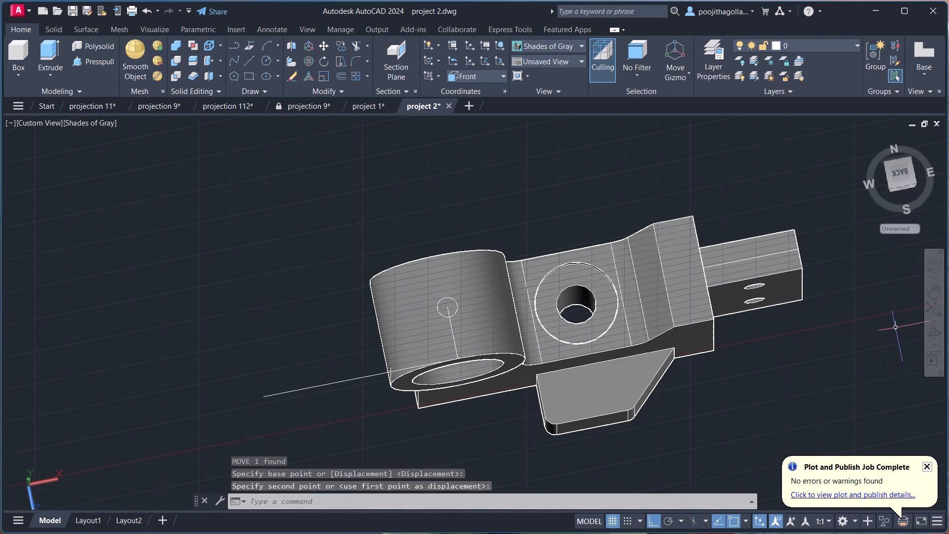
left_click(940, 333)
left_click_drag(690, 392, 789, 344)
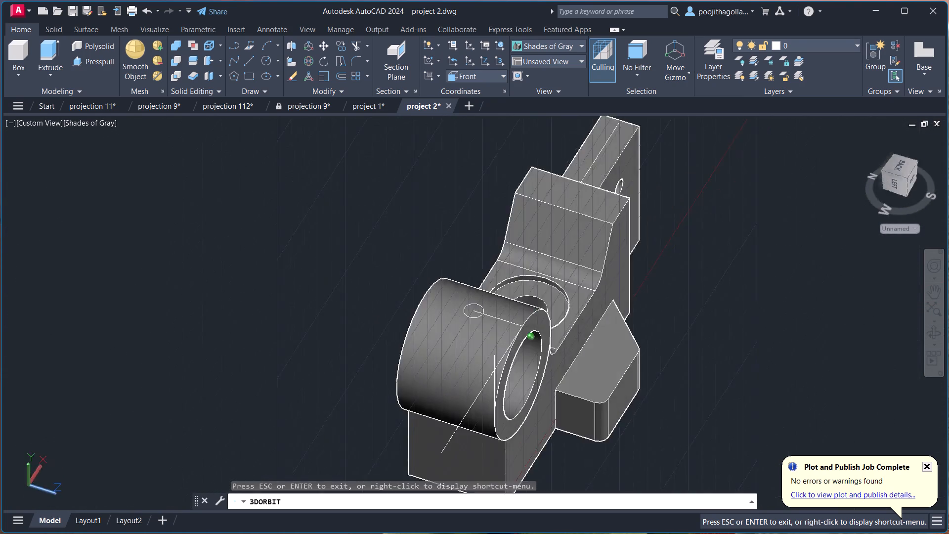
left_click_drag(789, 344, 864, 310)
scroll(565, 330, "up", 5)
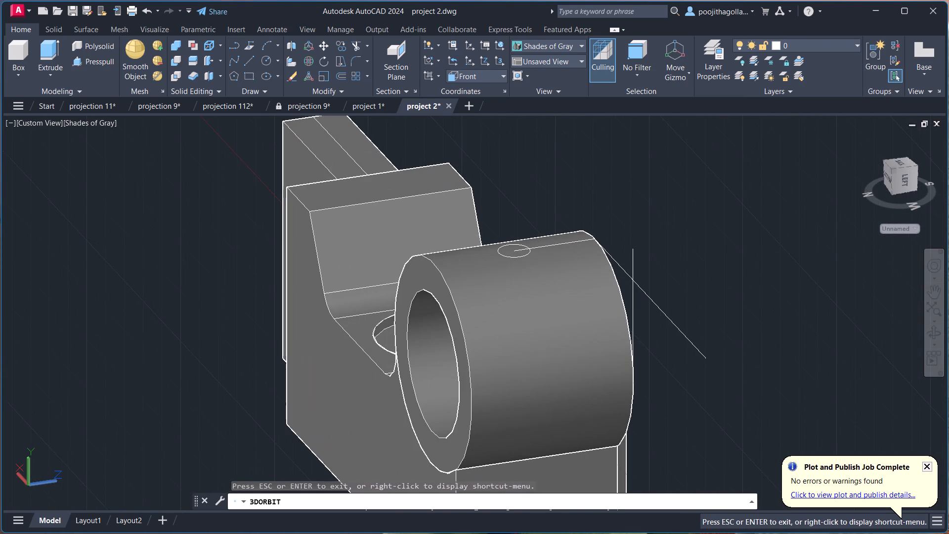
key("Escape")
type("tr")
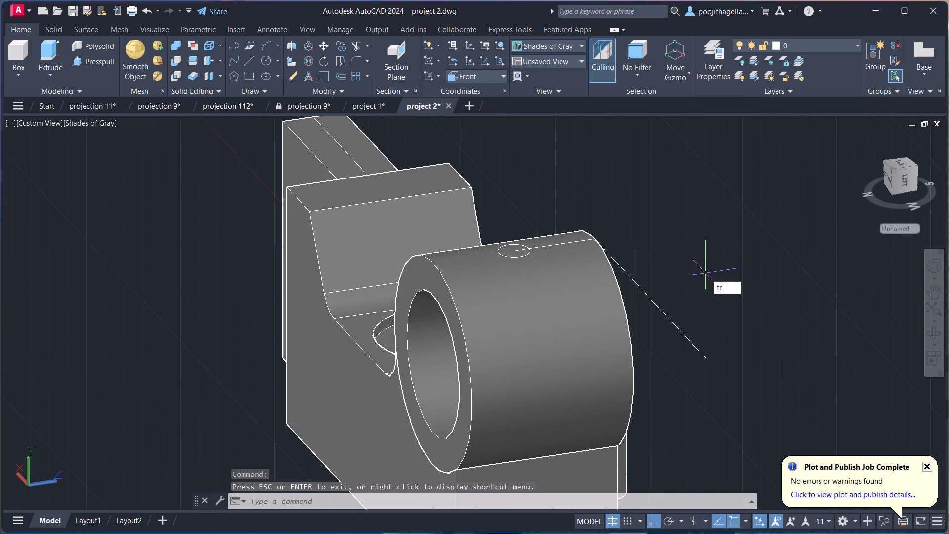
key("Return")
scroll(658, 306, "up", 6)
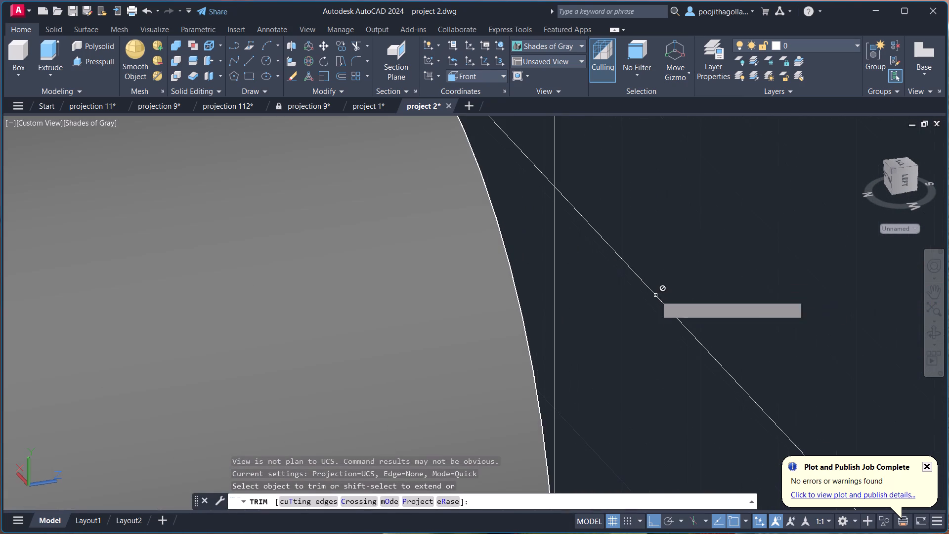
scroll(656, 296, "up", 5)
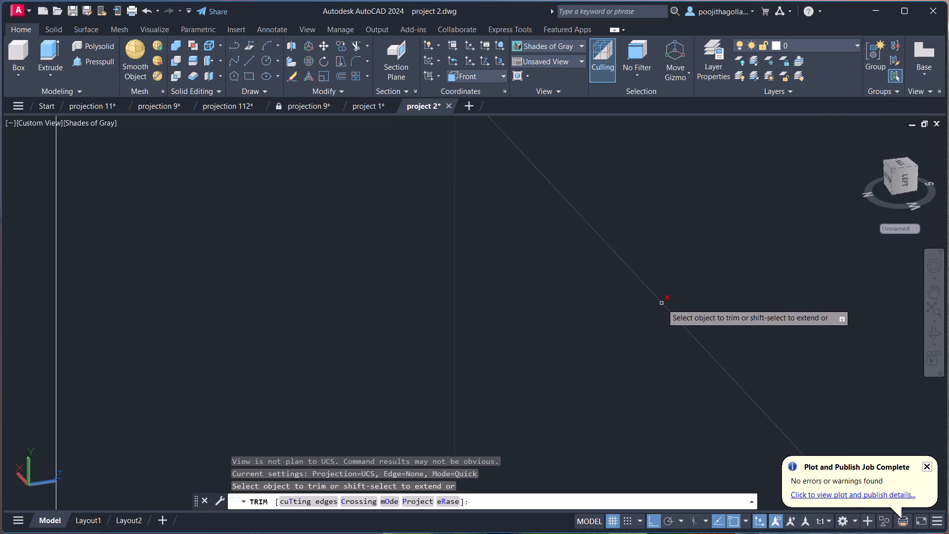
scroll(662, 304, "down", 3)
left_click(662, 304)
Trim the vertical line's upper end above the side line so the two lines form a corner.
scroll(639, 262, "down", 3)
middle_click_drag(637, 261, 644, 333)
scroll(614, 274, "up", 5)
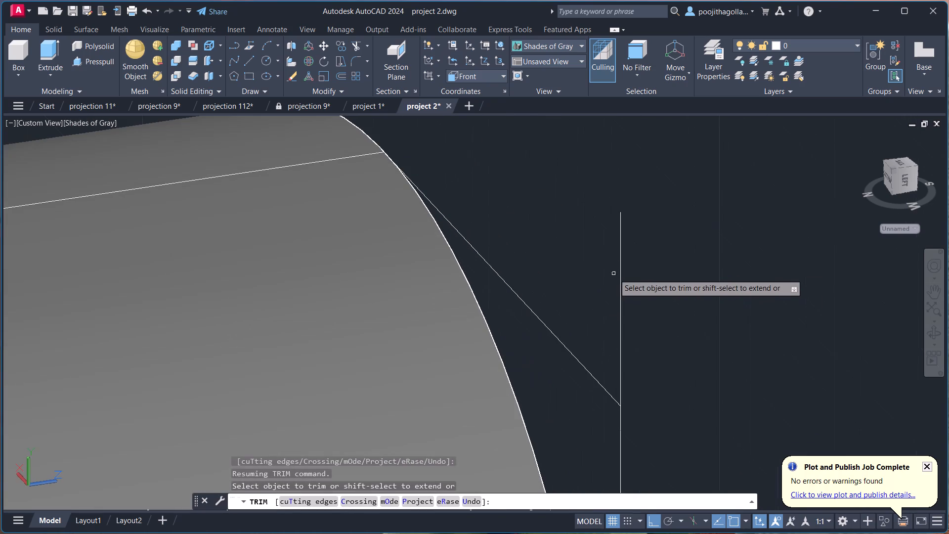
scroll(623, 262, "up", 4)
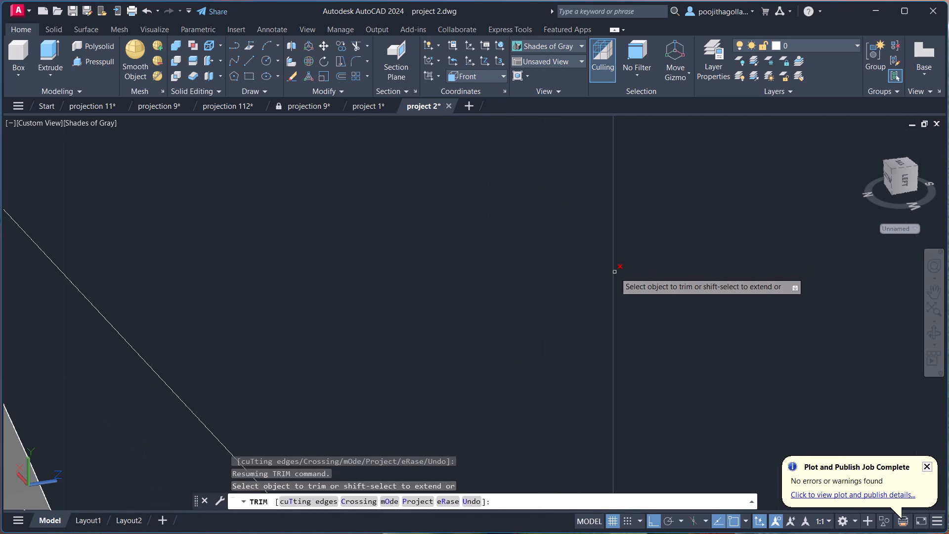
left_click(615, 272)
scroll(615, 272, "down", 7)
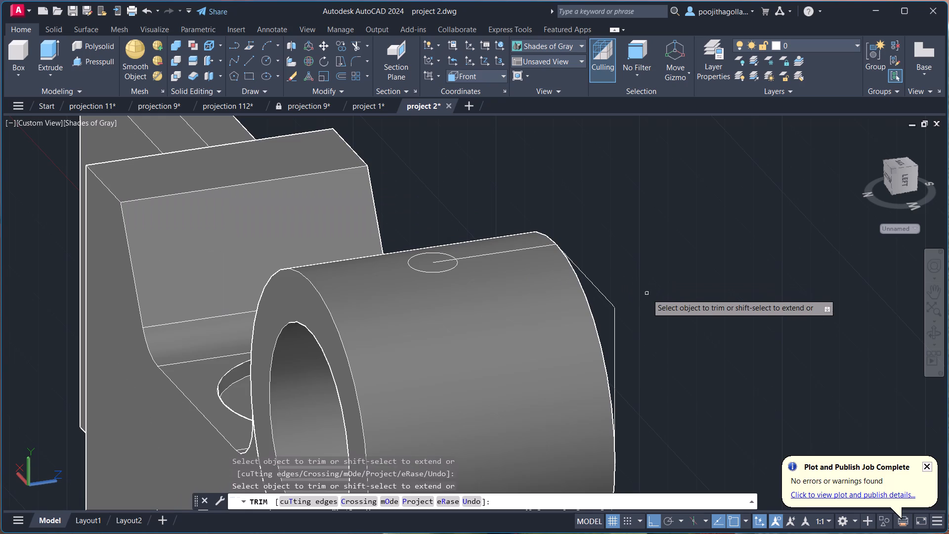
key("Escape")
Move the two corner lines together 6 units along the guide line, from the large cylinder's front rim toward the small circle.
left_click(931, 336)
left_click_drag(790, 336, 717, 355)
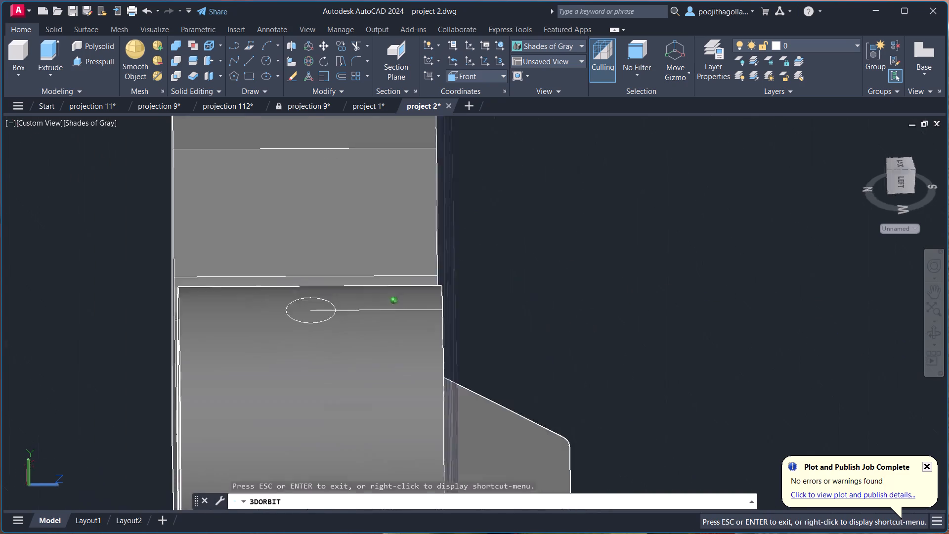
left_click_drag(717, 355, 616, 346)
middle_click_drag(220, 242, 503, 296)
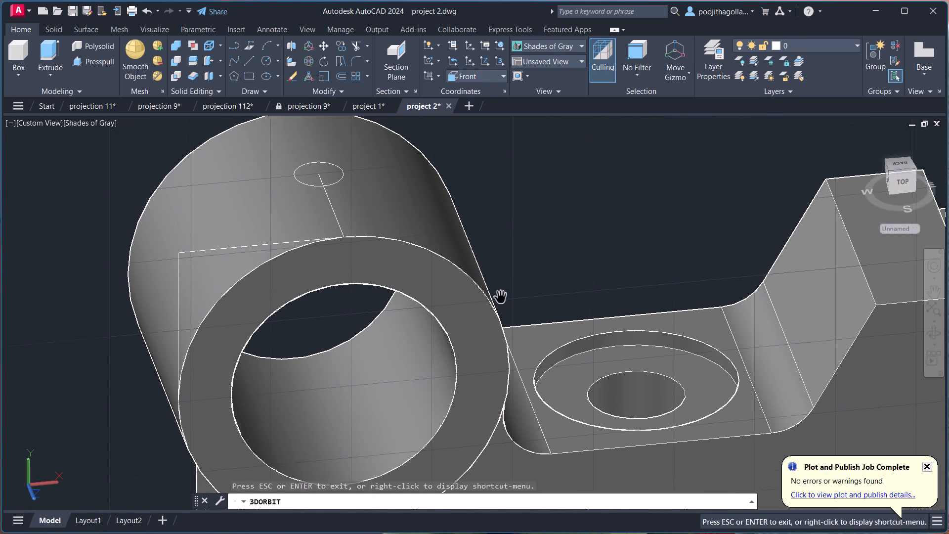
scroll(285, 254, "up", 2)
middle_click_drag(285, 254, 365, 204)
scroll(361, 205, "down", 2)
middle_click_drag(367, 224, 375, 258)
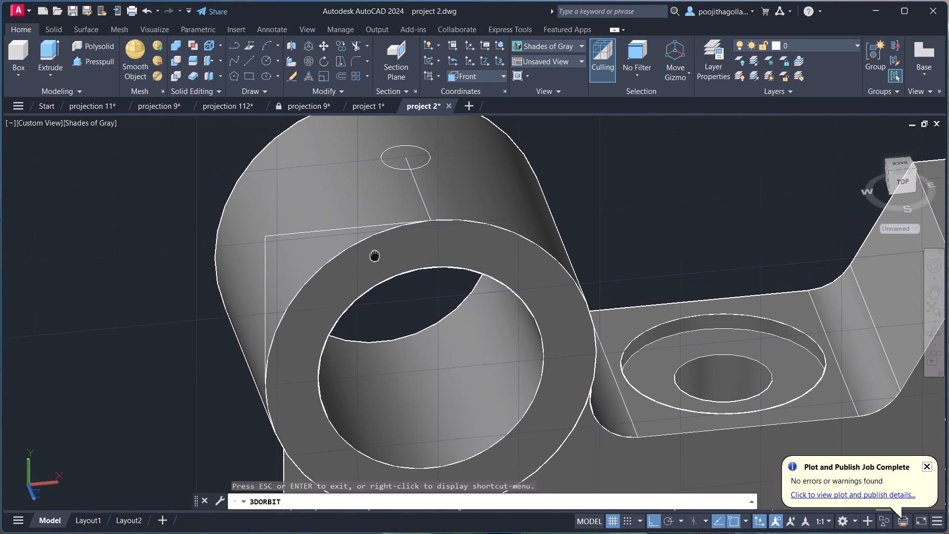
middle_click_drag(375, 258, 376, 264)
scroll(545, 194, "down", 1)
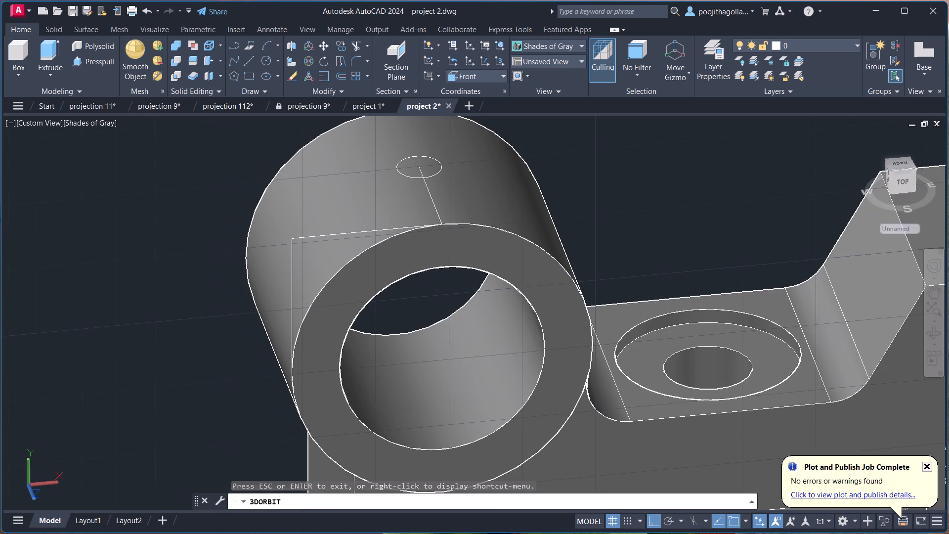
middle_click_drag(582, 204, 583, 185)
middle_click_drag(573, 196, 586, 235)
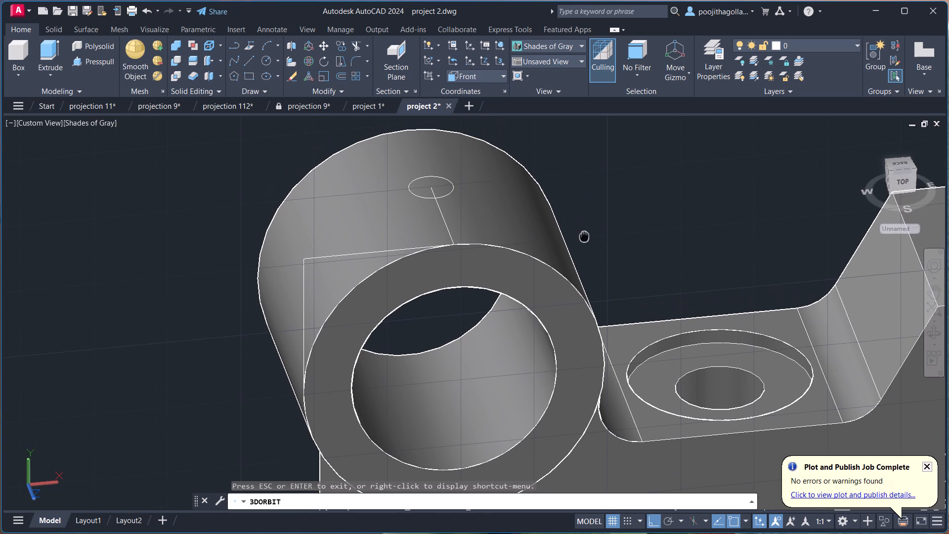
key("Escape")
left_click(304, 267)
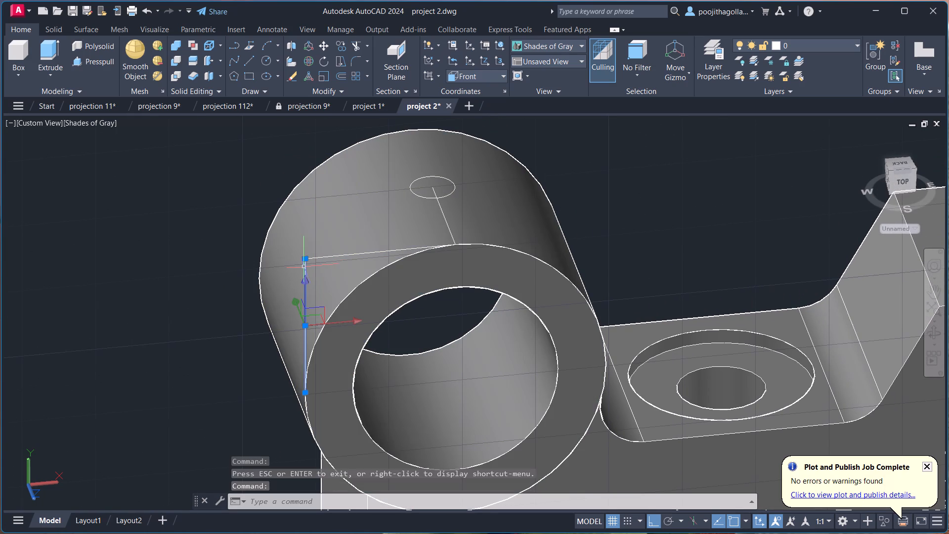
left_click(327, 257)
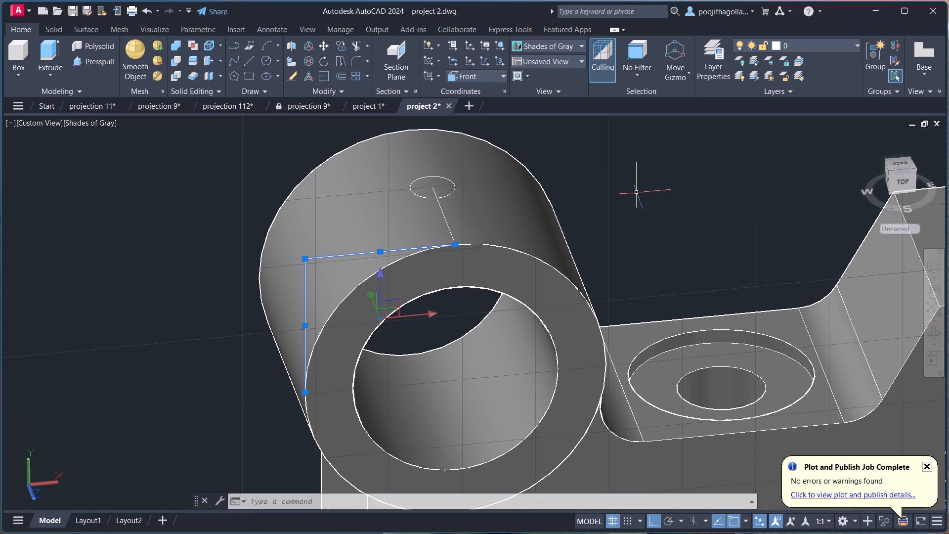
key("m")
key("Return")
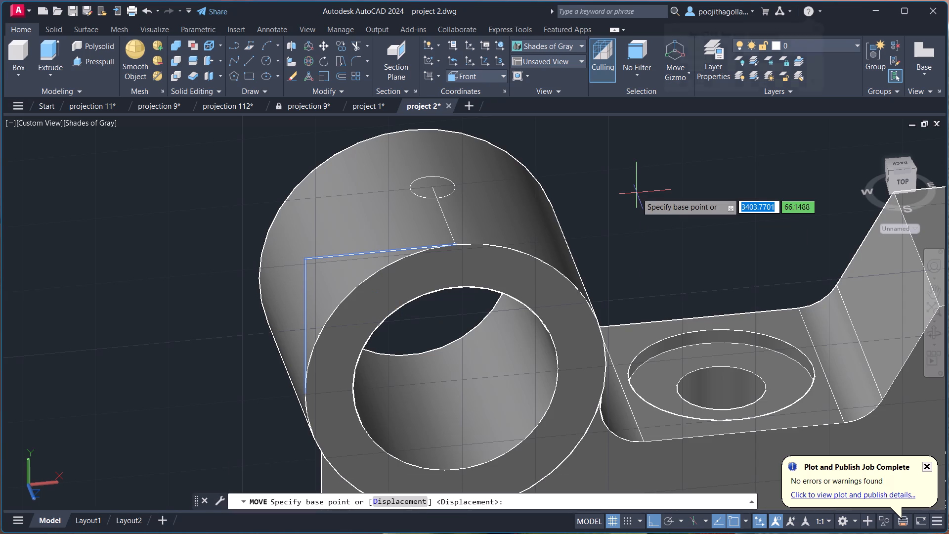
left_click(453, 247)
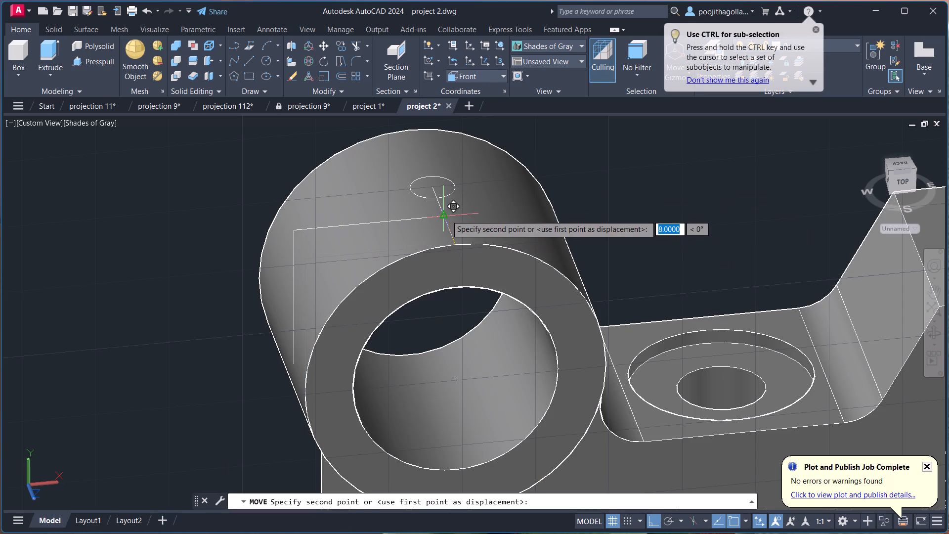
key("6")
key("Return")
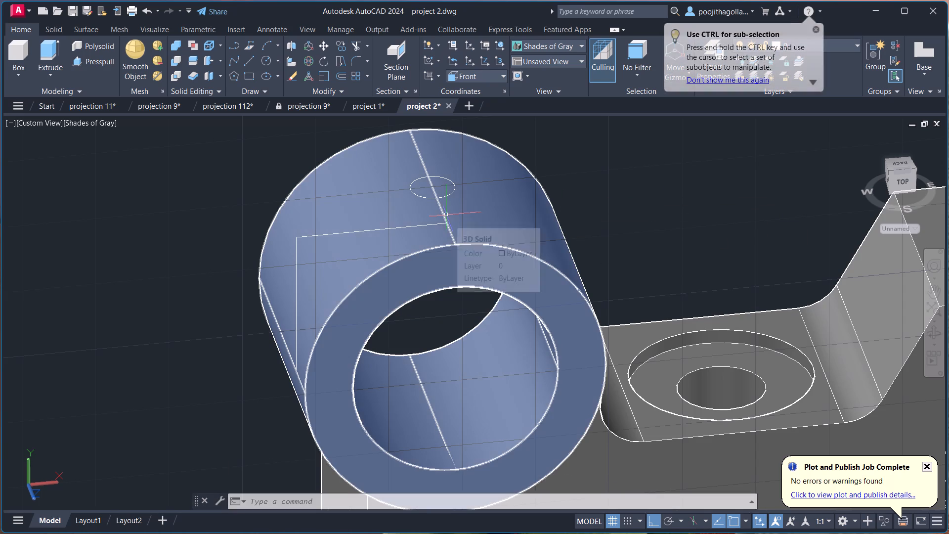
key("Escape")
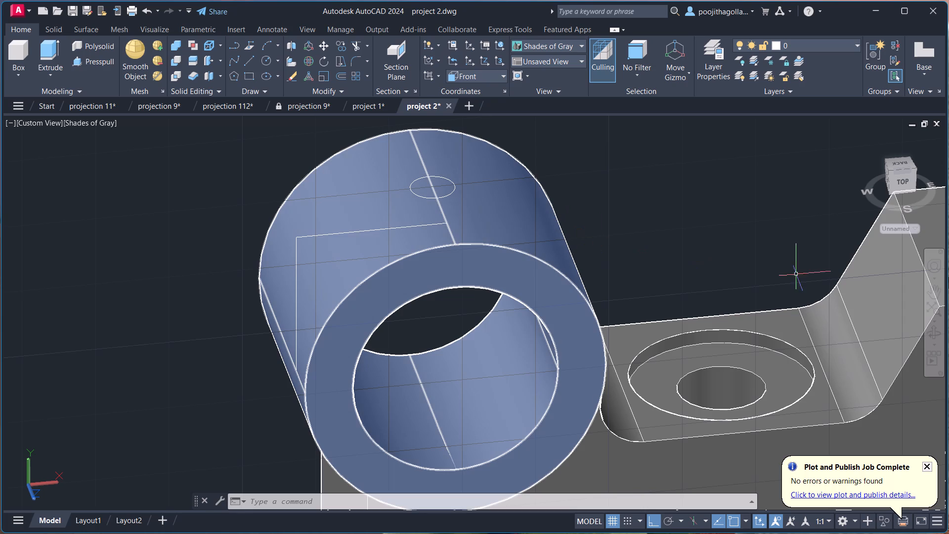
Select the side line and the vertical line that form the corner beside the large cylinder.
left_click(929, 331)
left_click_drag(746, 235, 696, 282)
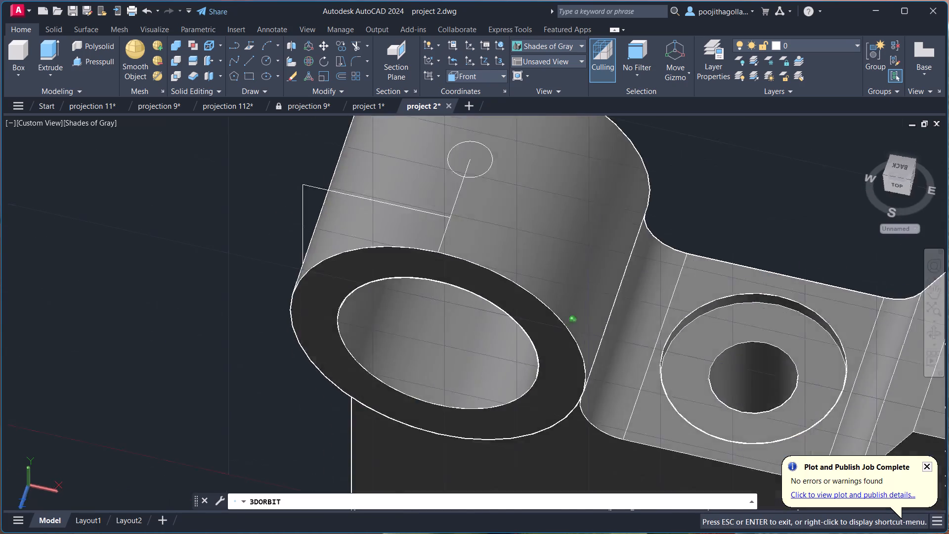
left_click_drag(696, 282, 692, 284)
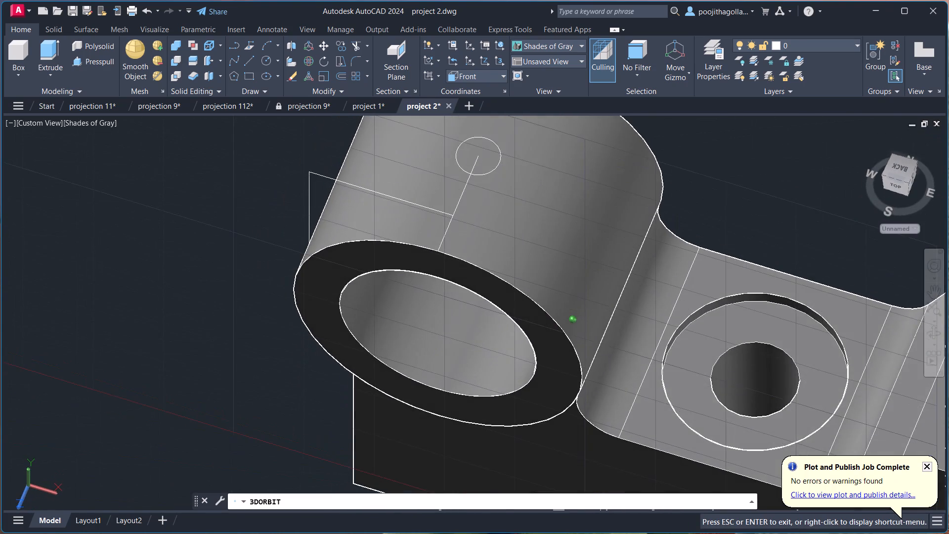
middle_click_drag(740, 228, 731, 300)
key("Escape")
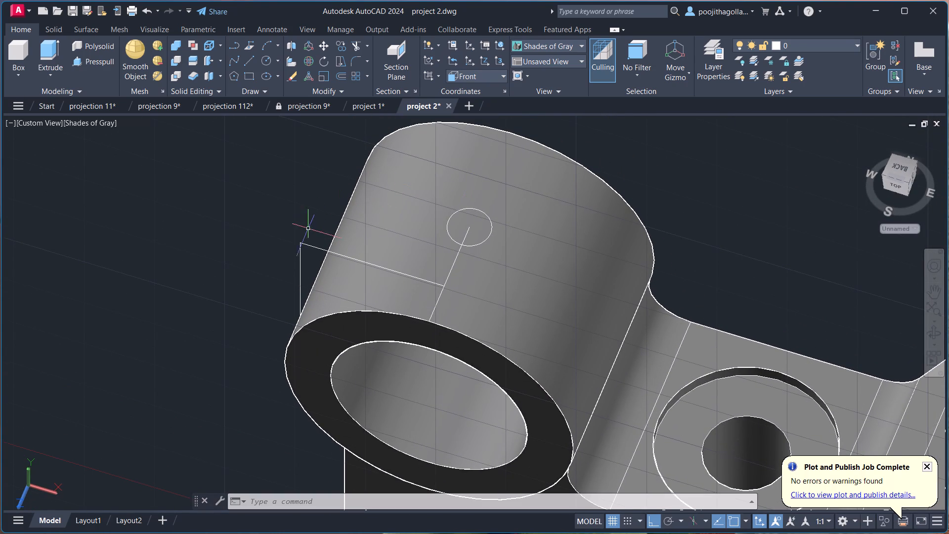
left_click(300, 276)
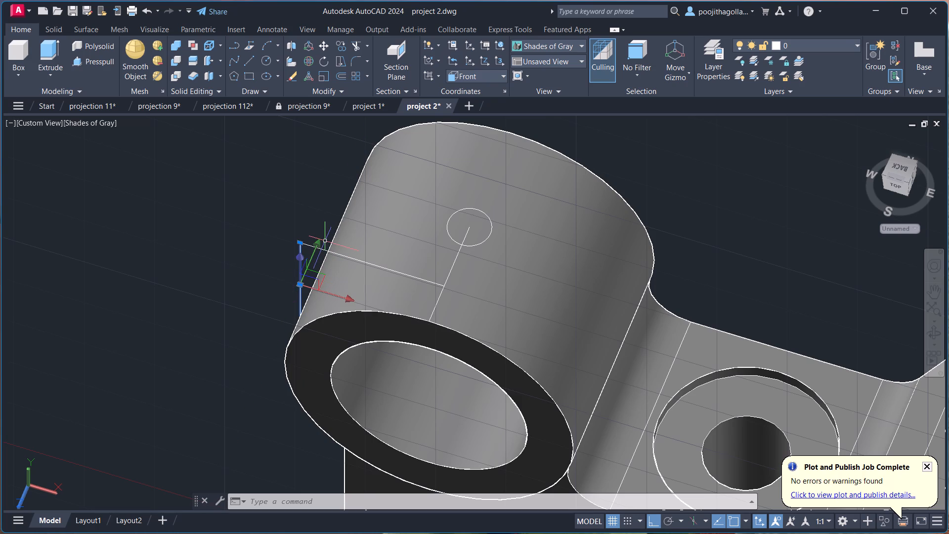
key("Escape")
left_click(315, 249)
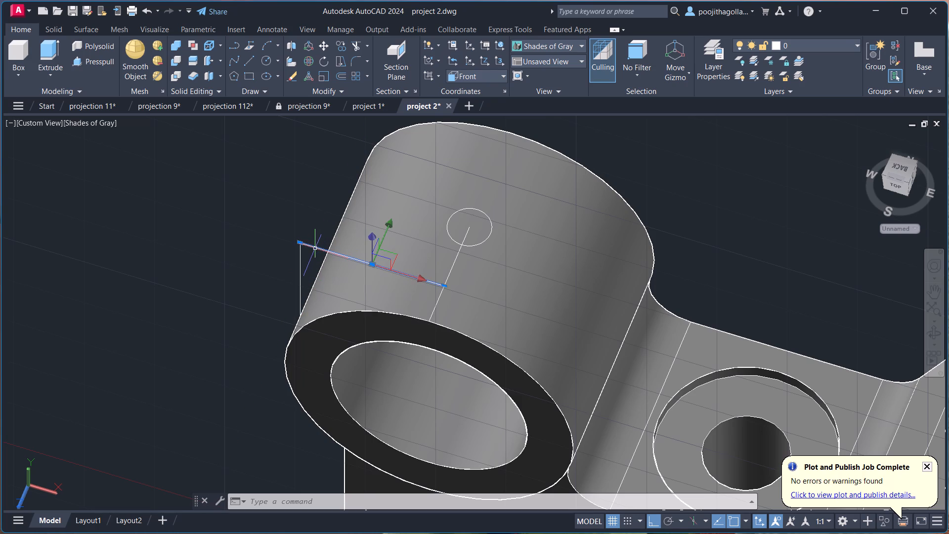
left_click(300, 276)
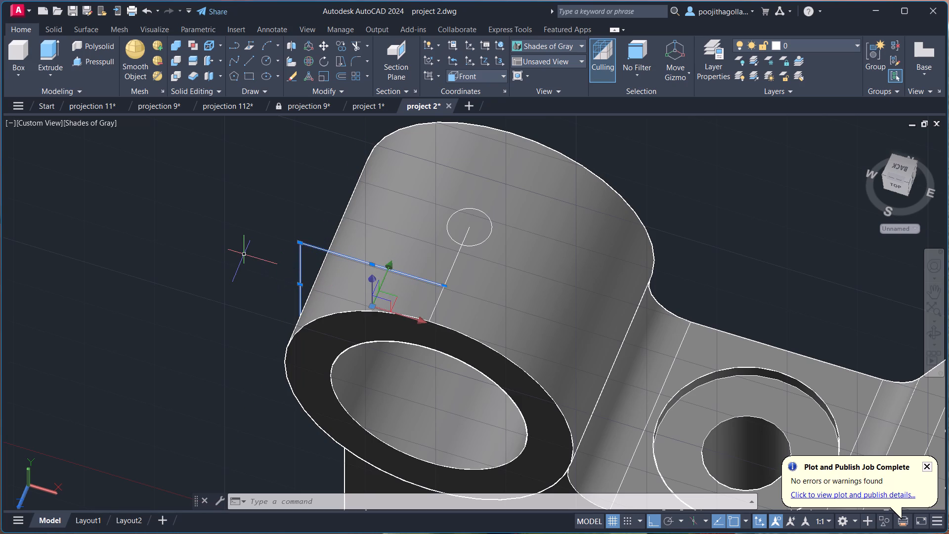
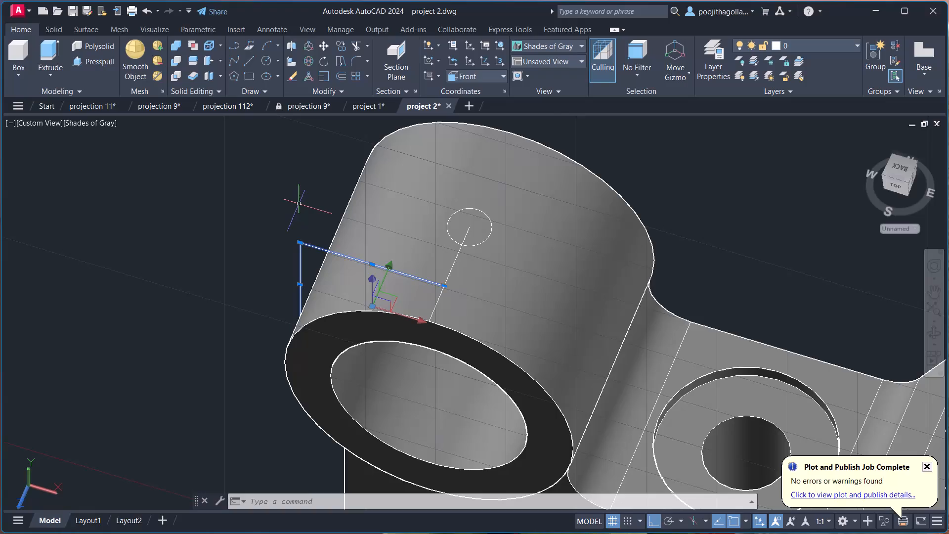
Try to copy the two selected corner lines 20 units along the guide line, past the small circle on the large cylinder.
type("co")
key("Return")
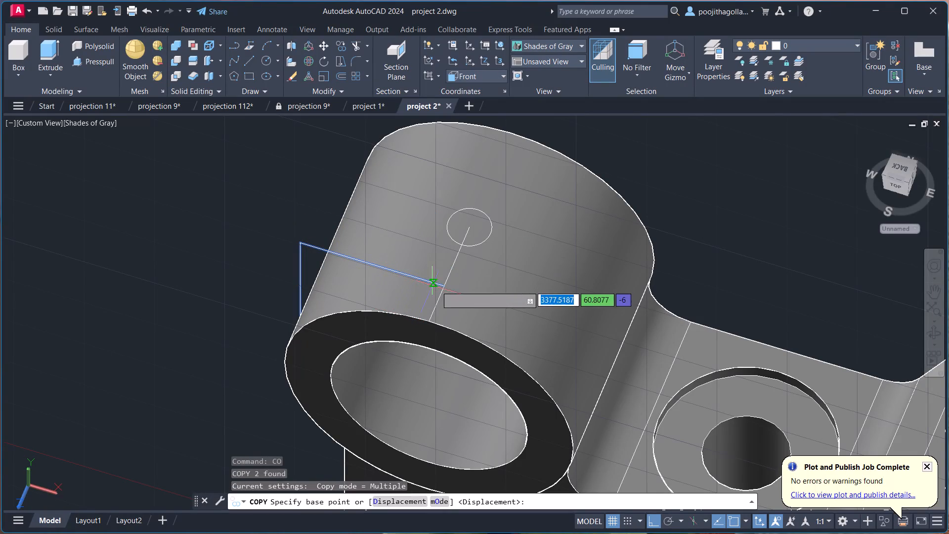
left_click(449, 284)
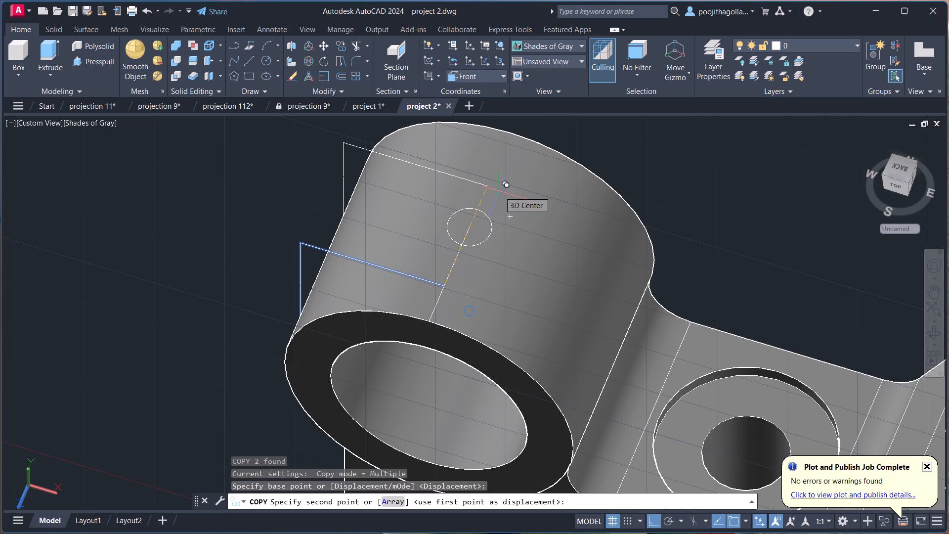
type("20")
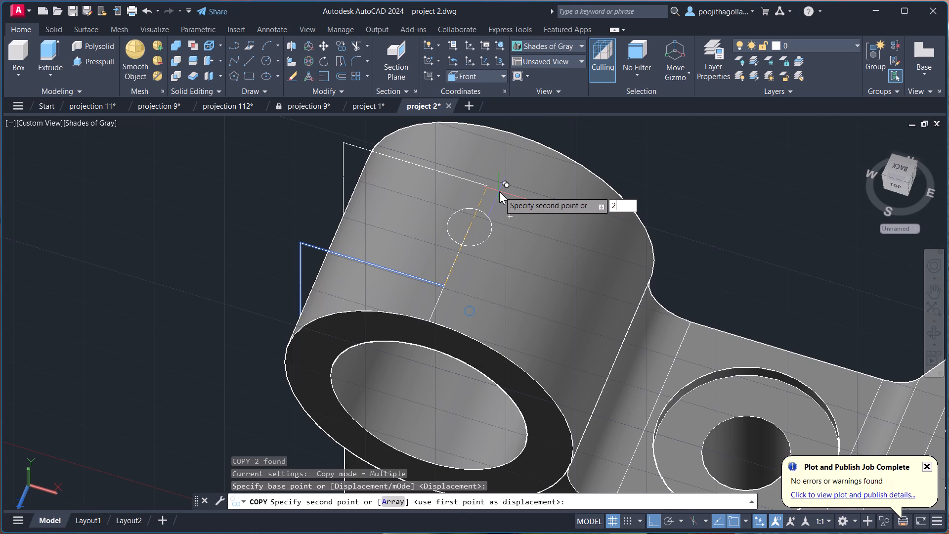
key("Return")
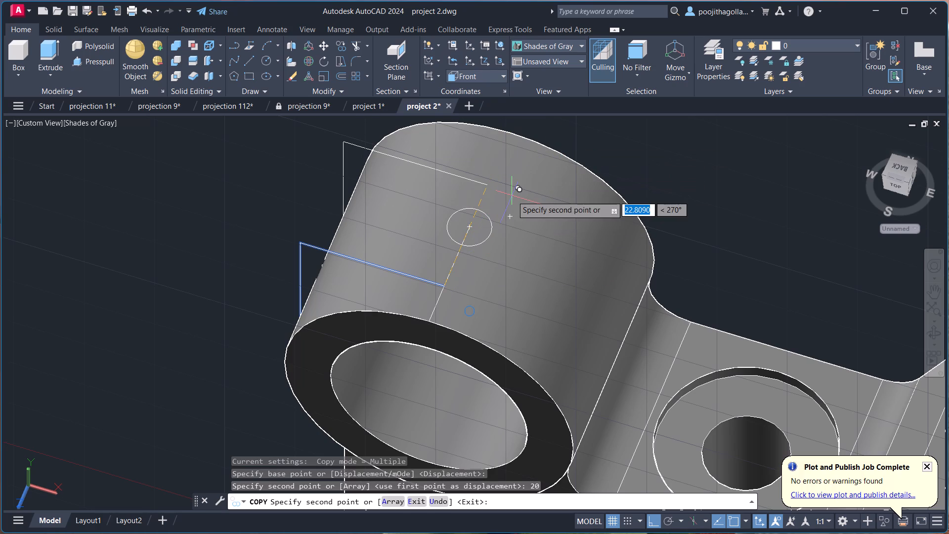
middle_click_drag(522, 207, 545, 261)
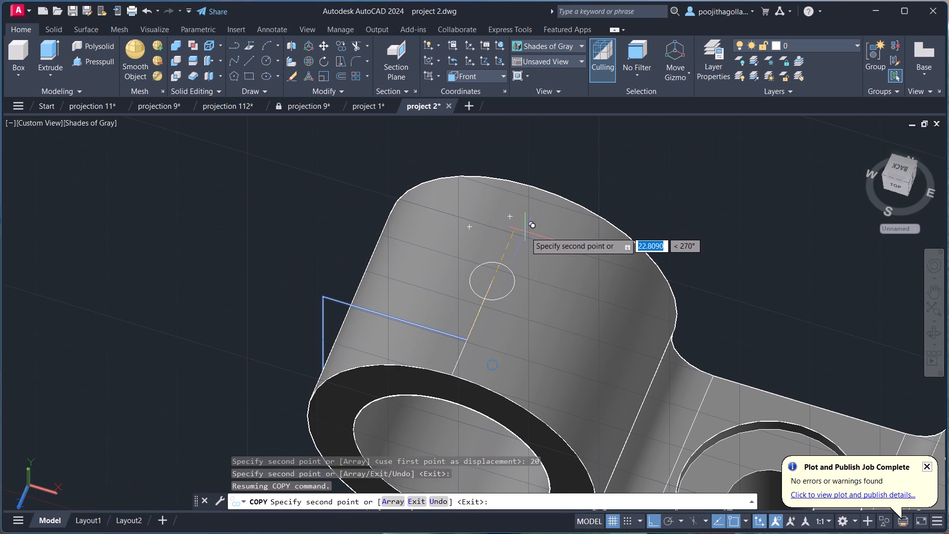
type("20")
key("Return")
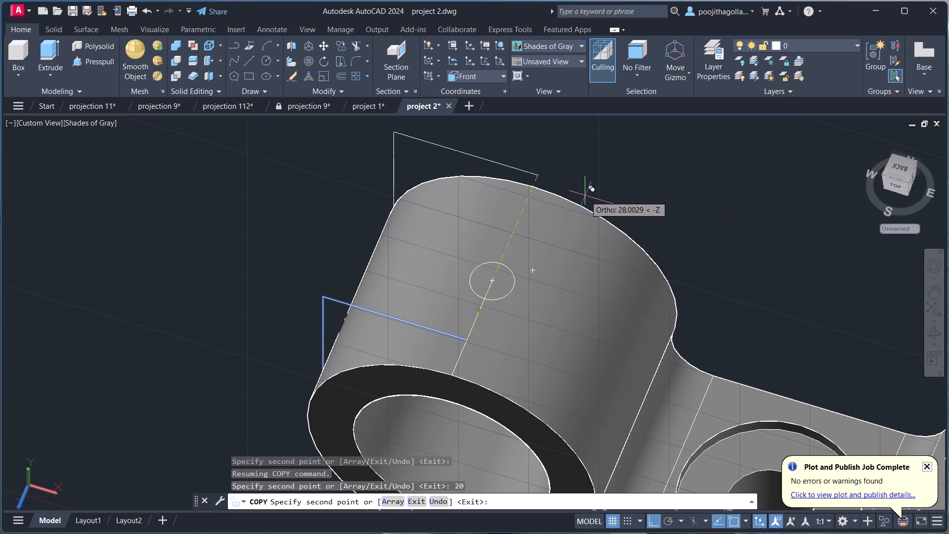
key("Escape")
Draw a line from the small circle's centre to the side line's inner end, then 20 units back along the guide line past the circle.
middle_click_drag(521, 307, 563, 238)
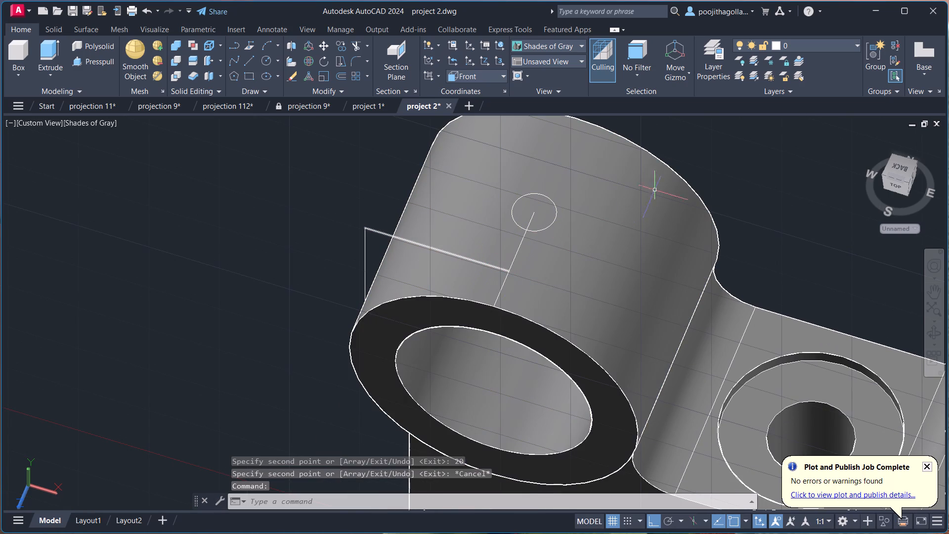
key("l")
key("Return")
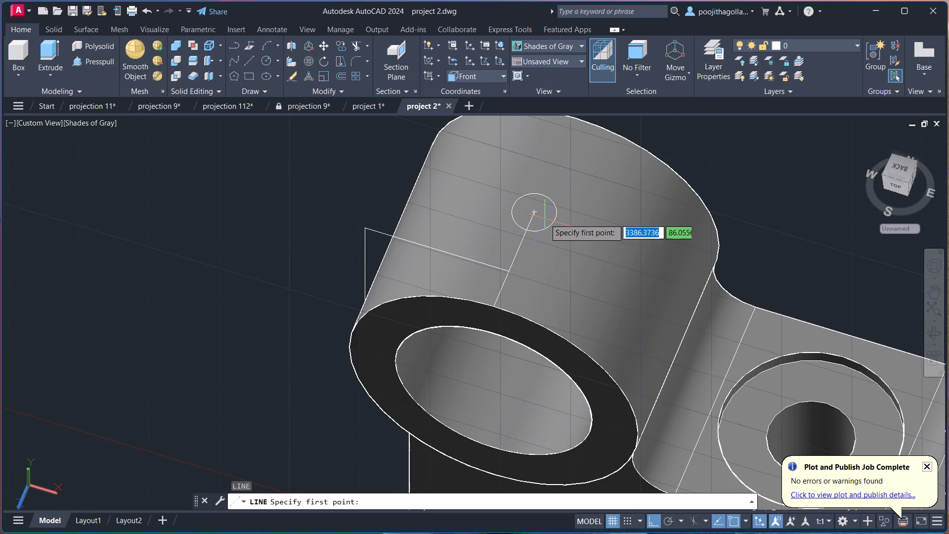
left_click(533, 214)
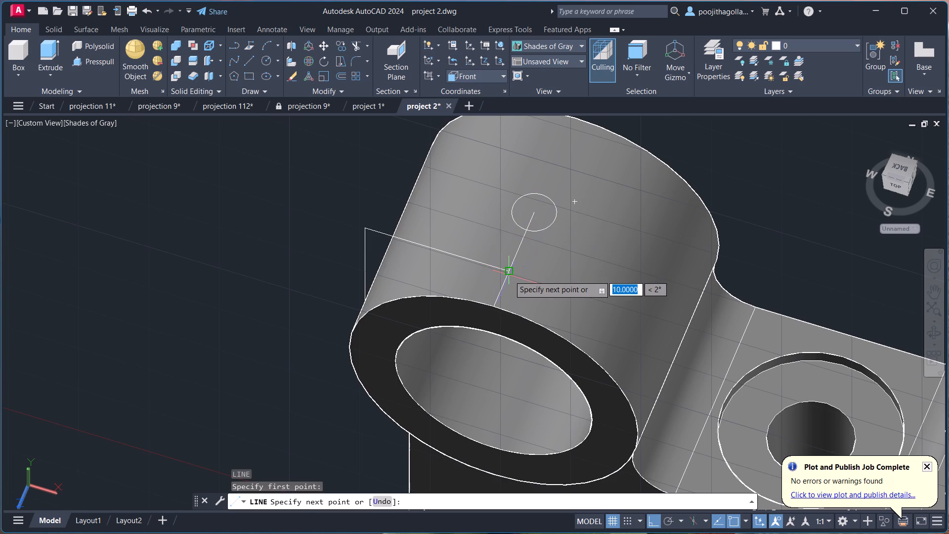
left_click(509, 275)
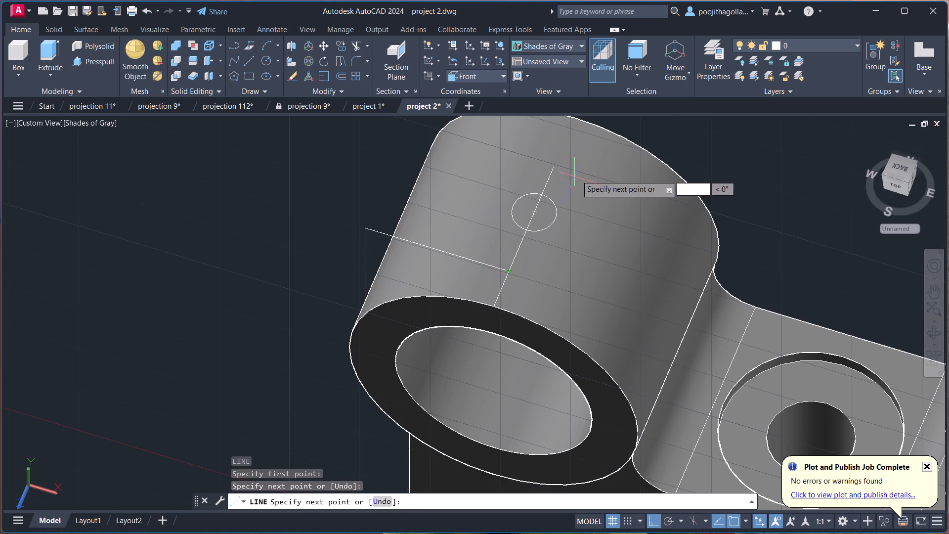
type("20")
key("Return")
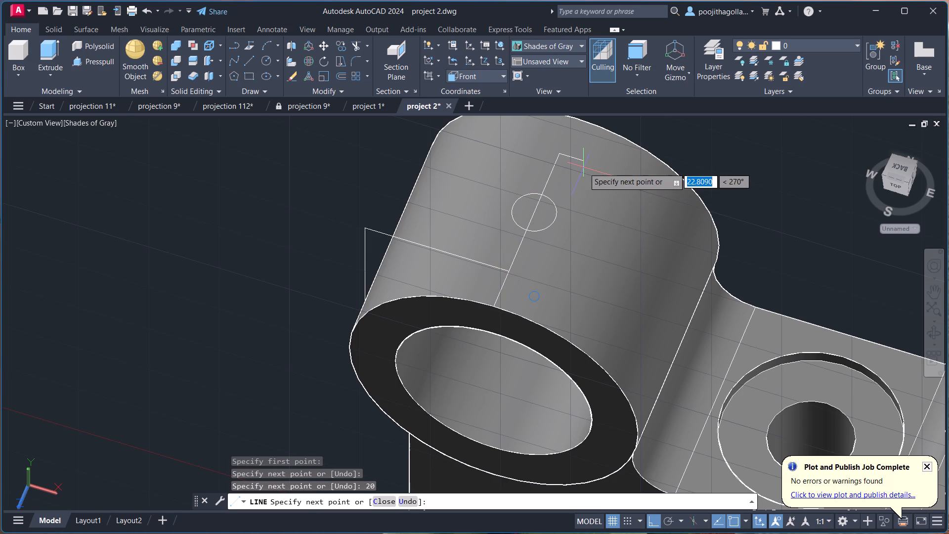
middle_click_drag(504, 149, 530, 199)
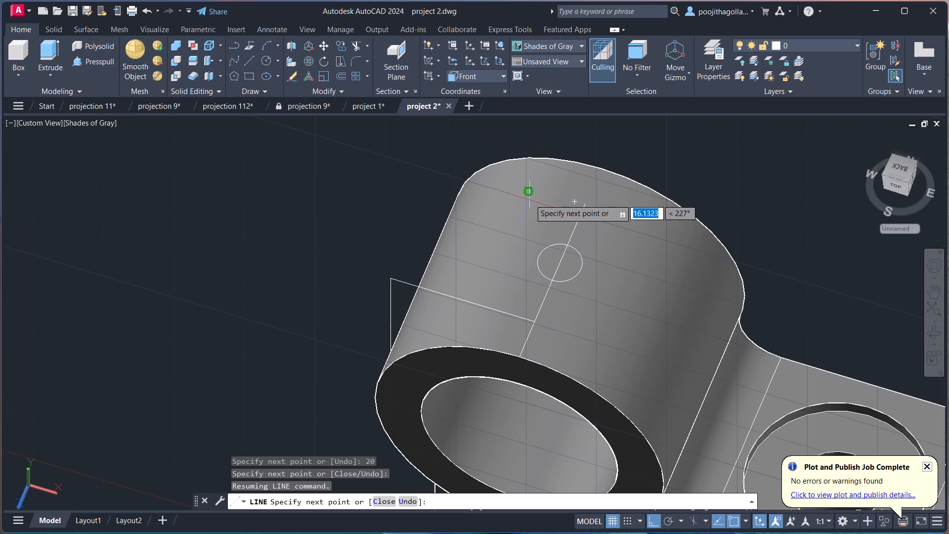
key("Escape")
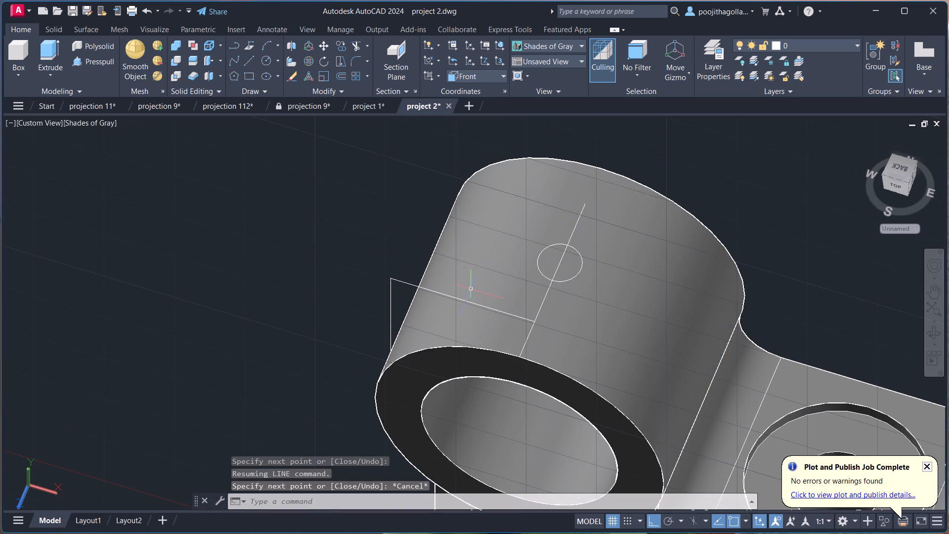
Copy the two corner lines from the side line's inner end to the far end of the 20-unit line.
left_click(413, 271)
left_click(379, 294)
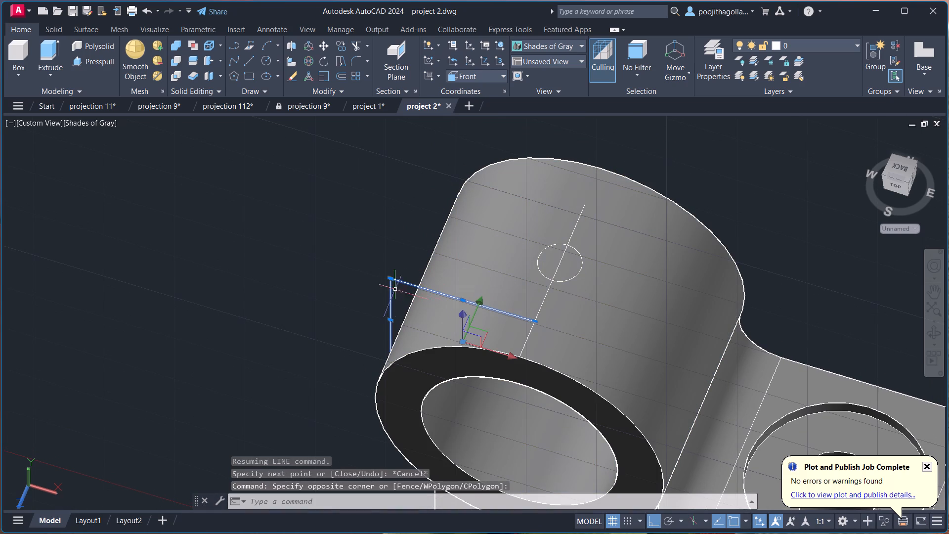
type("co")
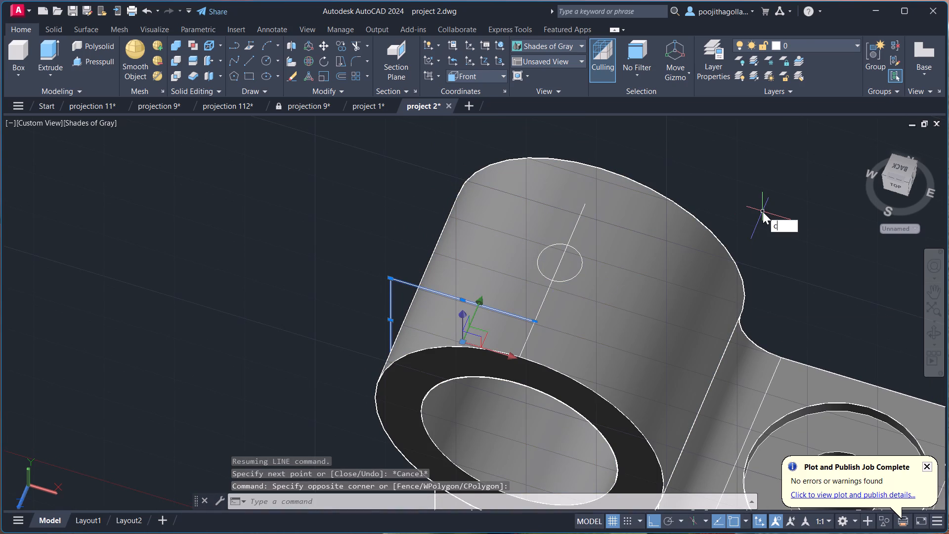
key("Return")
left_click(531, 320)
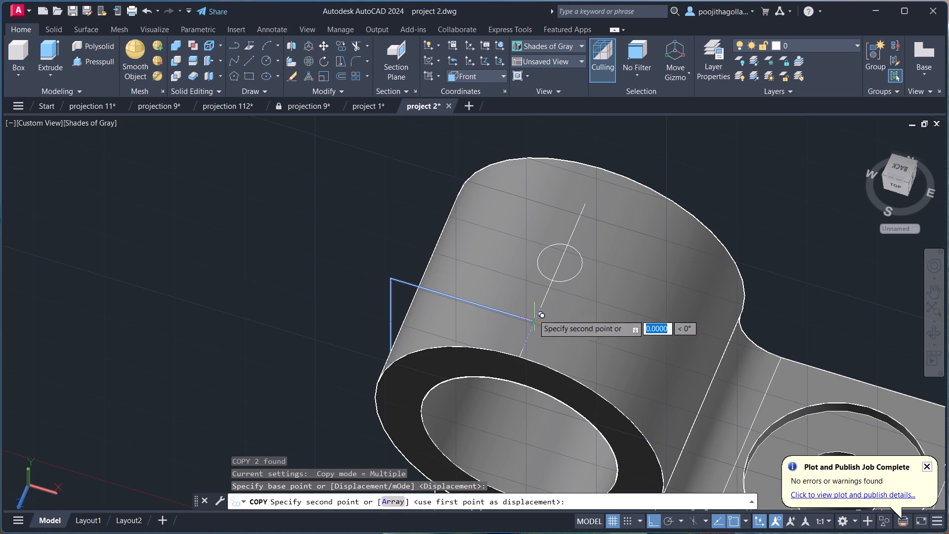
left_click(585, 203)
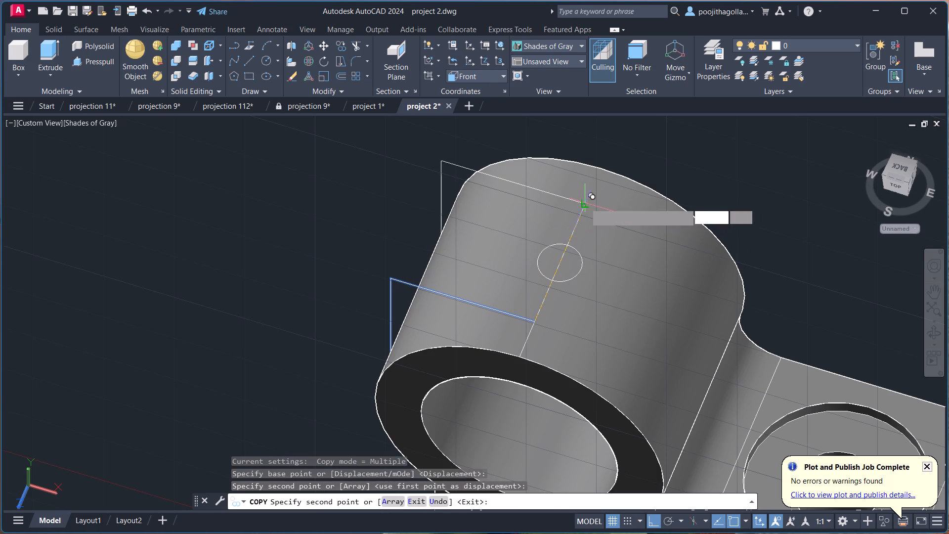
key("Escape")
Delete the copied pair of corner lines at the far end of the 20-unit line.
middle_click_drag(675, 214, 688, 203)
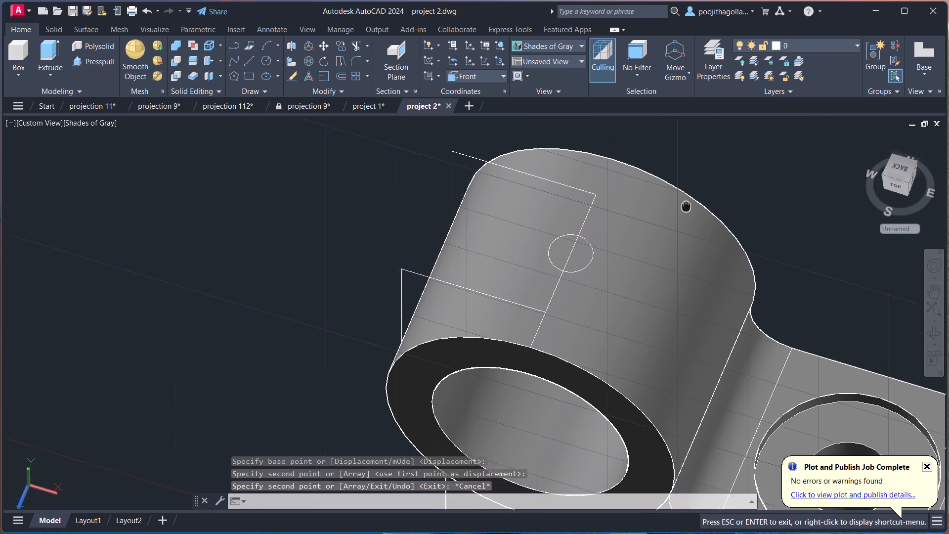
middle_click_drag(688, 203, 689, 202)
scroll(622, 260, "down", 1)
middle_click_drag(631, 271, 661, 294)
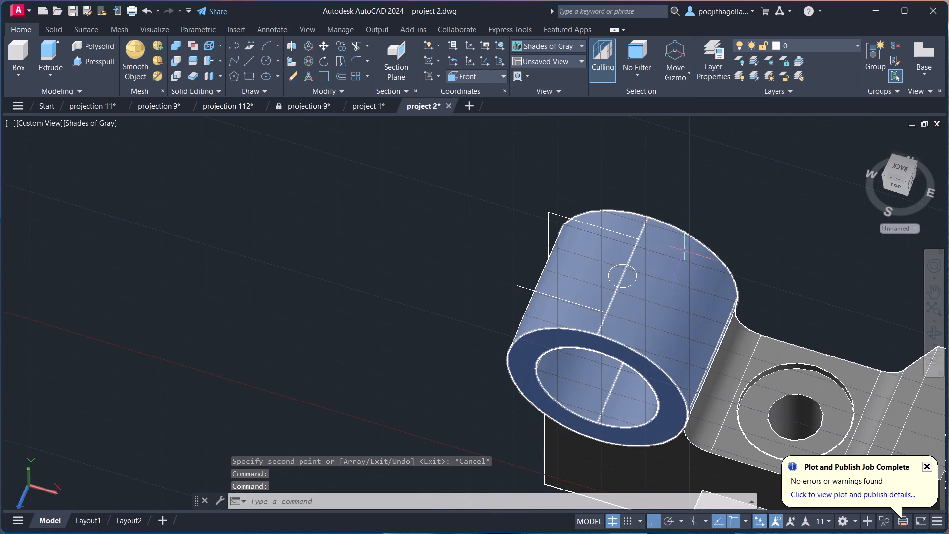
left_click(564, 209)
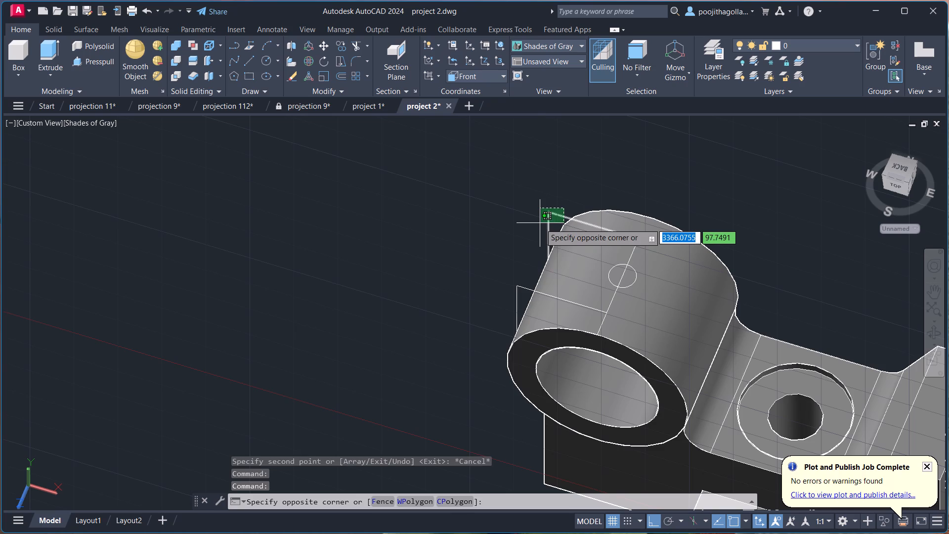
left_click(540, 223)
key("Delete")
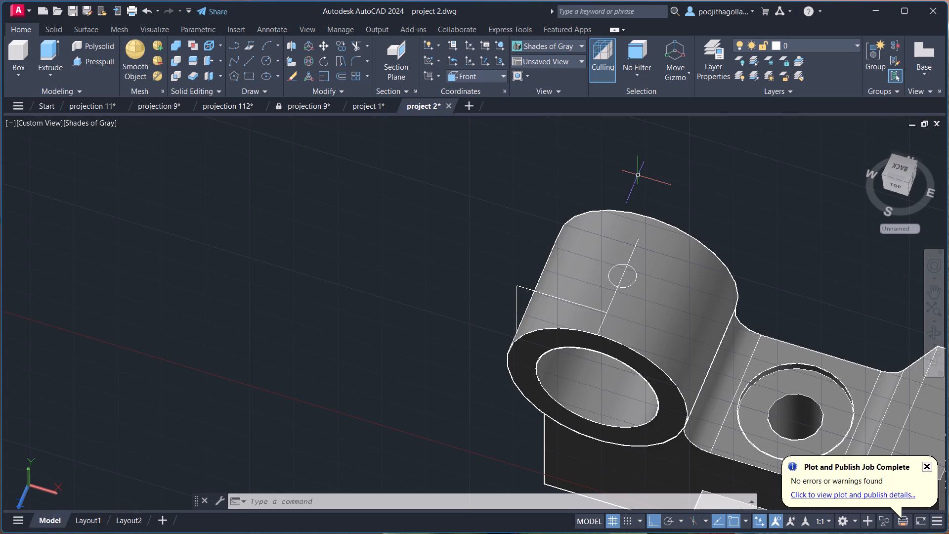
Fillet the corner between the vertical line and the side line beside the large cylinder with radius 3.
middle_click_drag(681, 252, 607, 205)
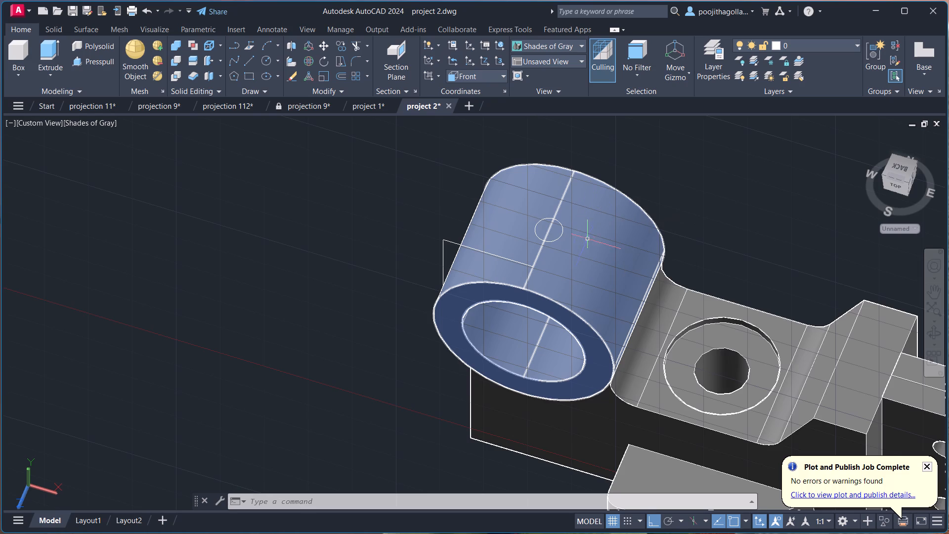
scroll(689, 298, "down", 1)
middle_click_drag(708, 322, 633, 320)
scroll(613, 314, "up", 1)
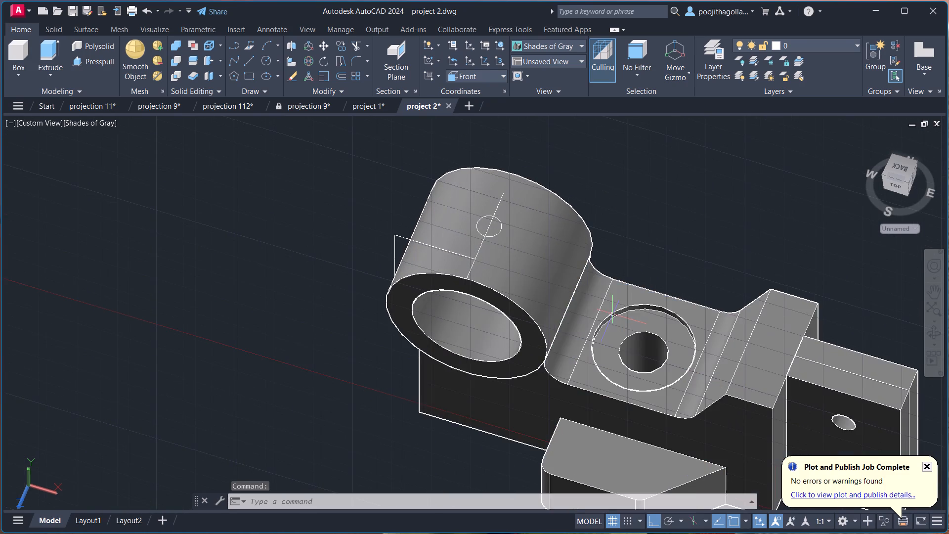
middle_click_drag(610, 297, 613, 253)
middle_click_drag(588, 243, 602, 281)
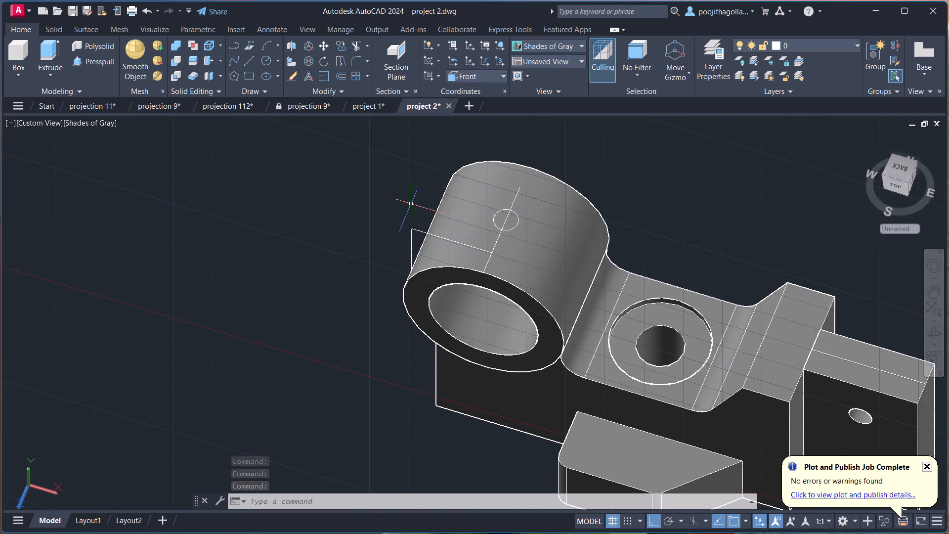
key("f")
key("Return")
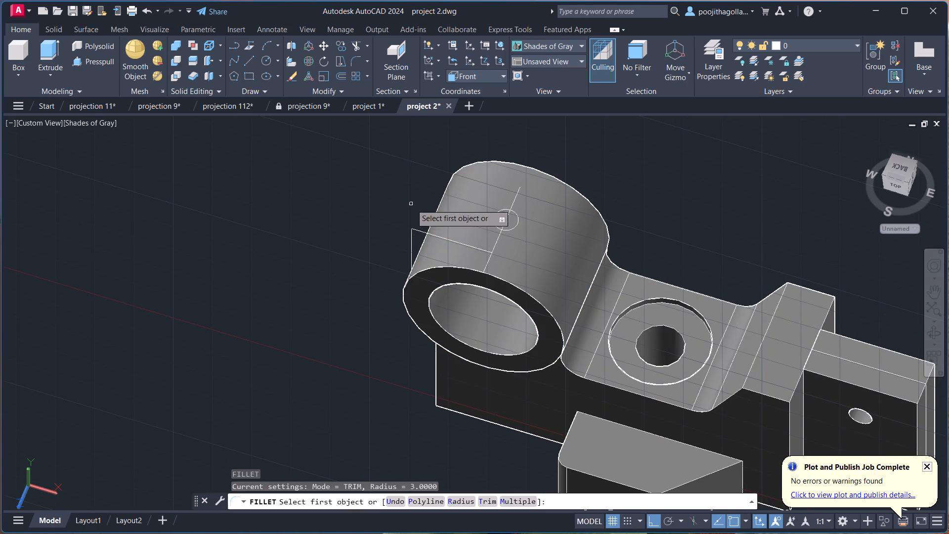
key("r")
key("Return")
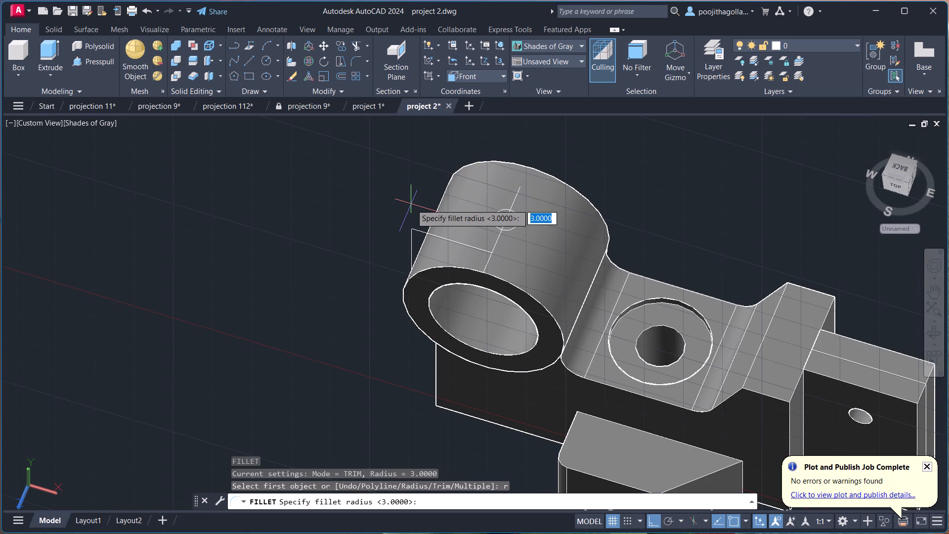
key("3")
key("Return")
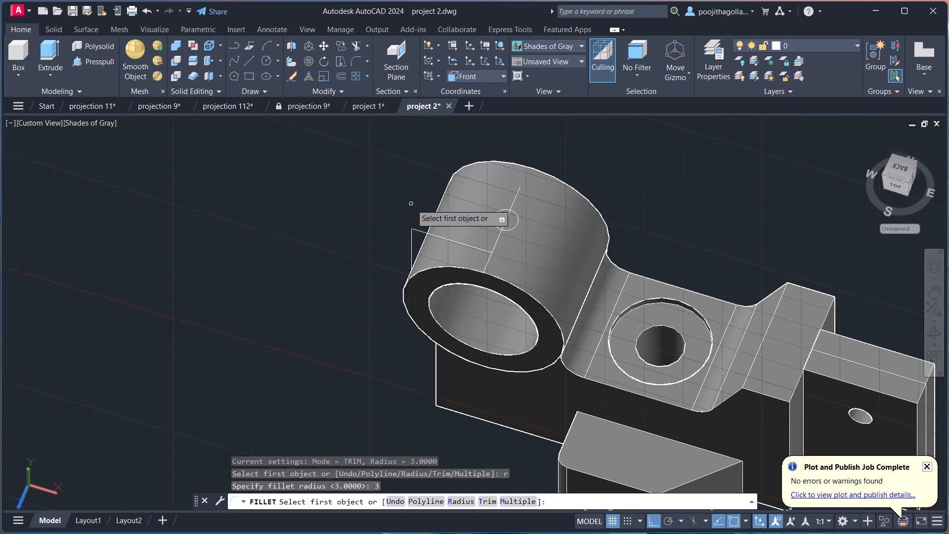
left_click(413, 244)
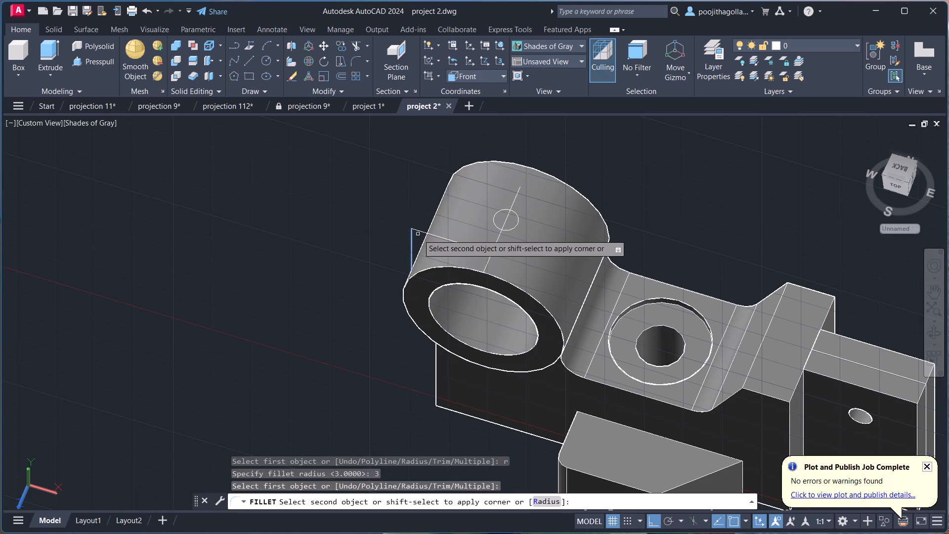
left_click(418, 233)
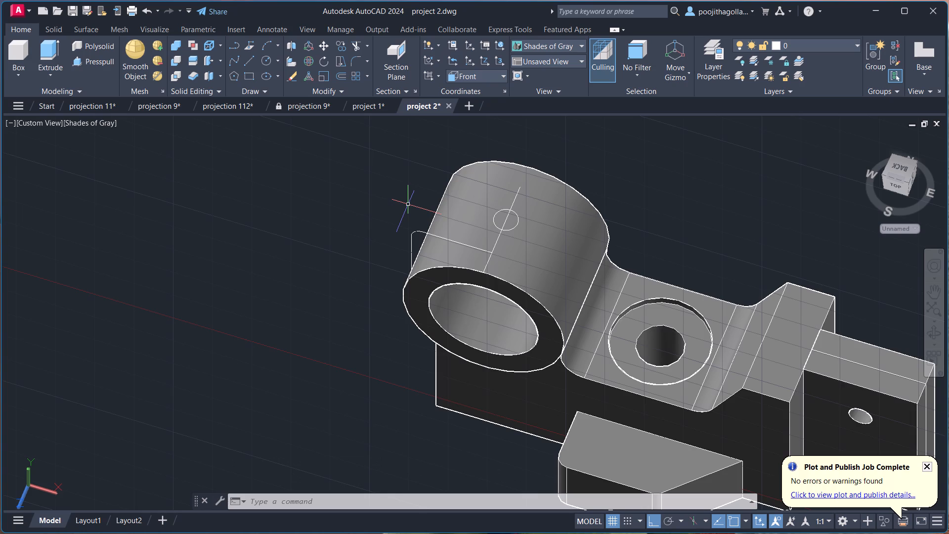
Copy the vertical line, fillet arc and side line from the side line's inner end to the far end of the 20-unit line.
scroll(406, 203, "up", 2)
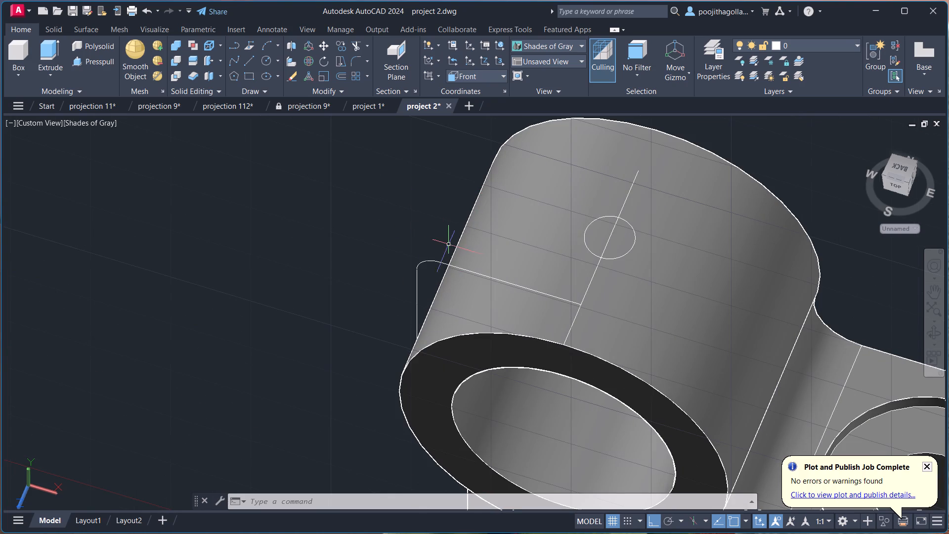
left_click(439, 245)
left_click(400, 280)
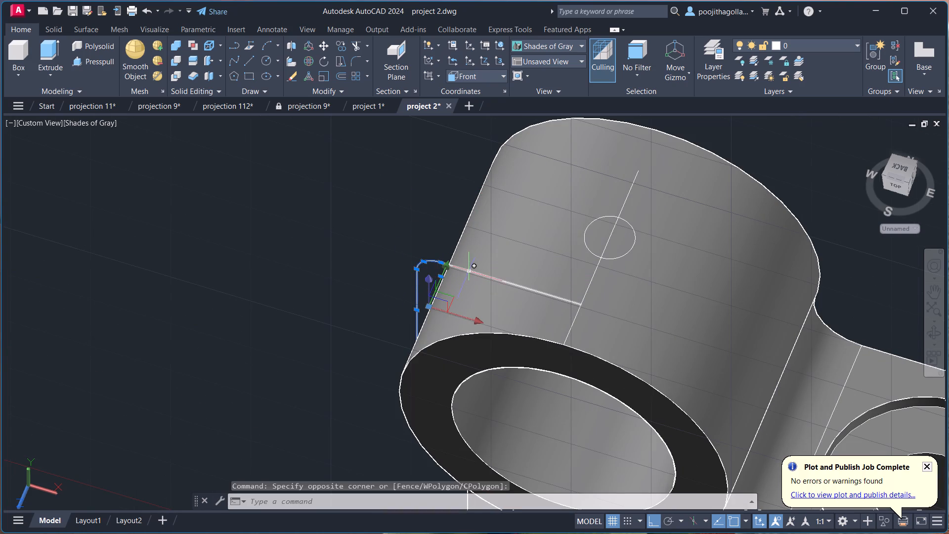
left_click(470, 271)
middle_click_drag(399, 215, 399, 231)
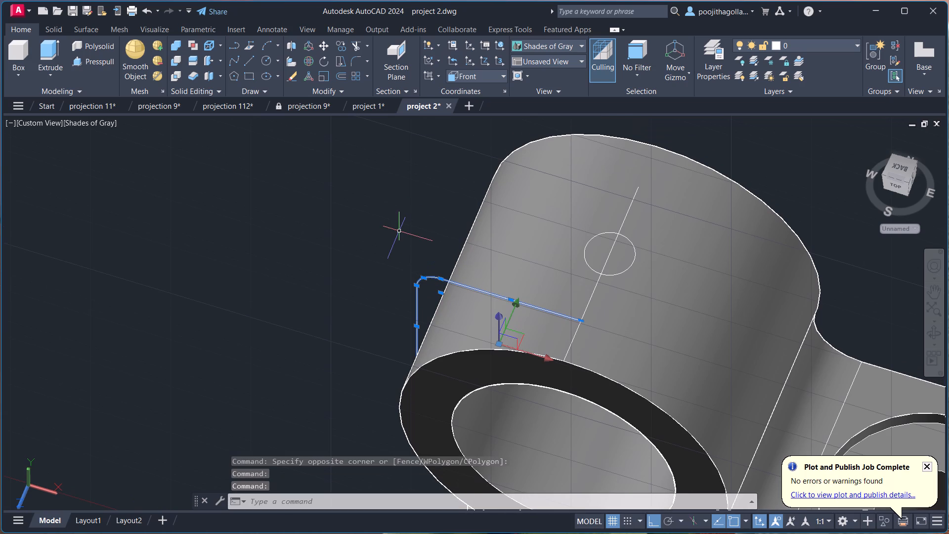
type("co")
key("Return")
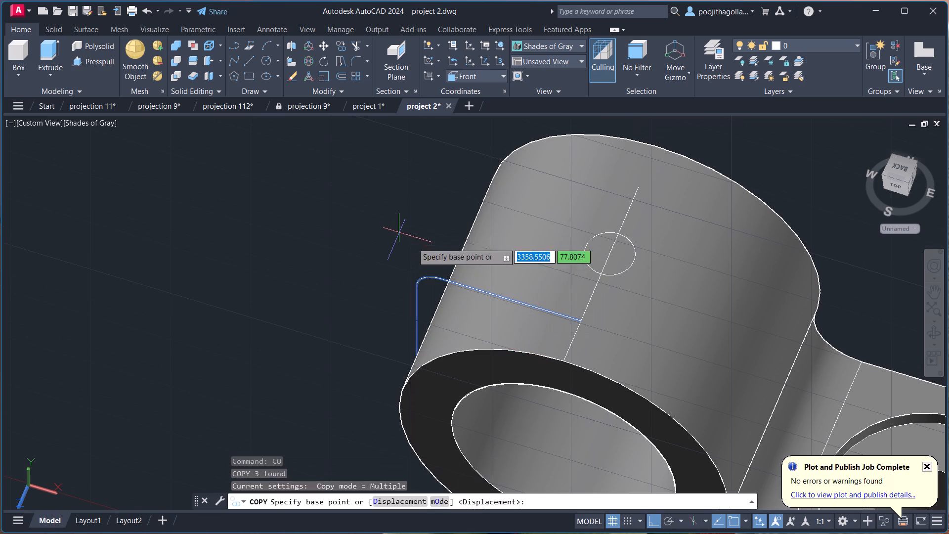
left_click(579, 320)
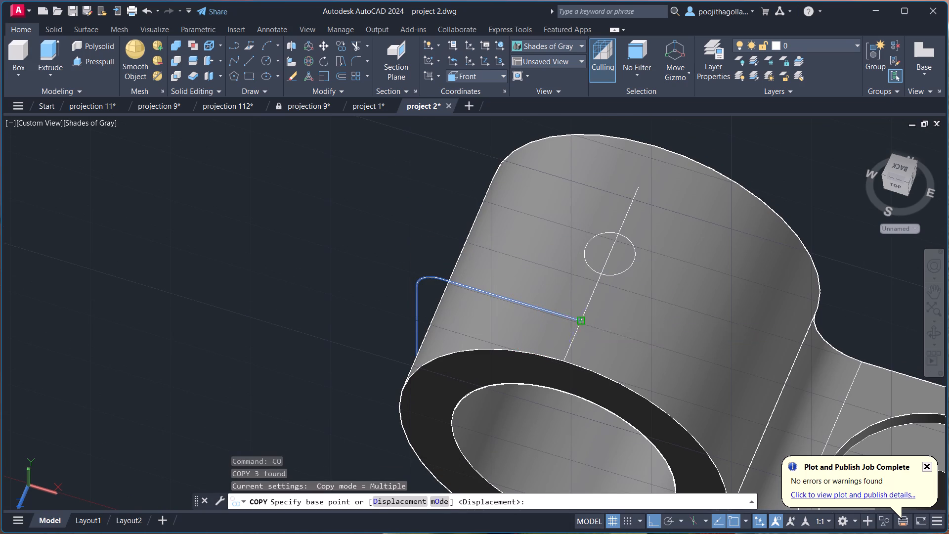
left_click(640, 189)
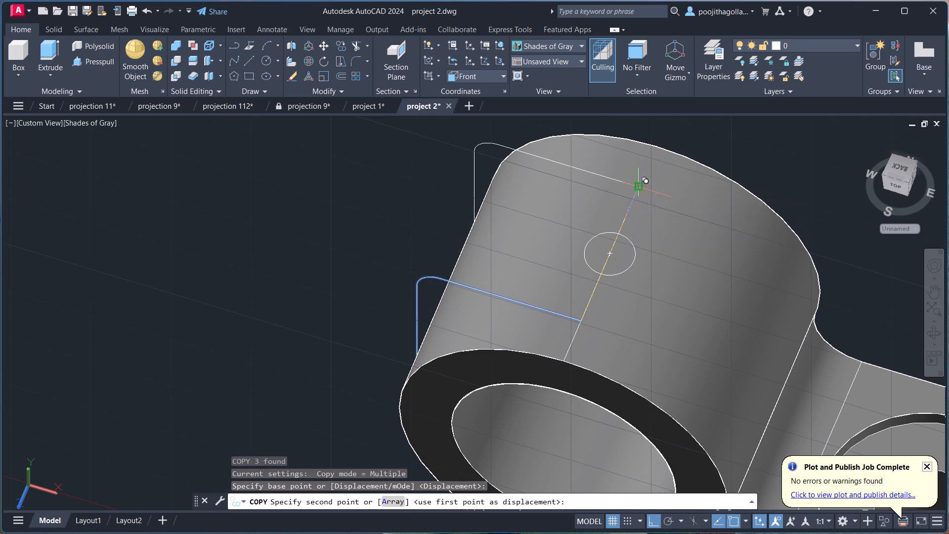
key("Escape")
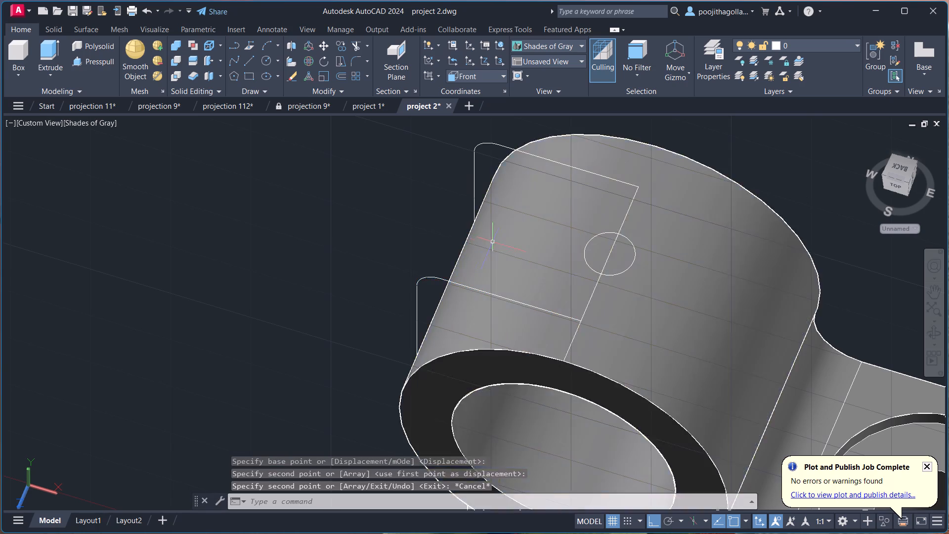
scroll(500, 243, "down", 1)
middle_click_drag(657, 238, 615, 240)
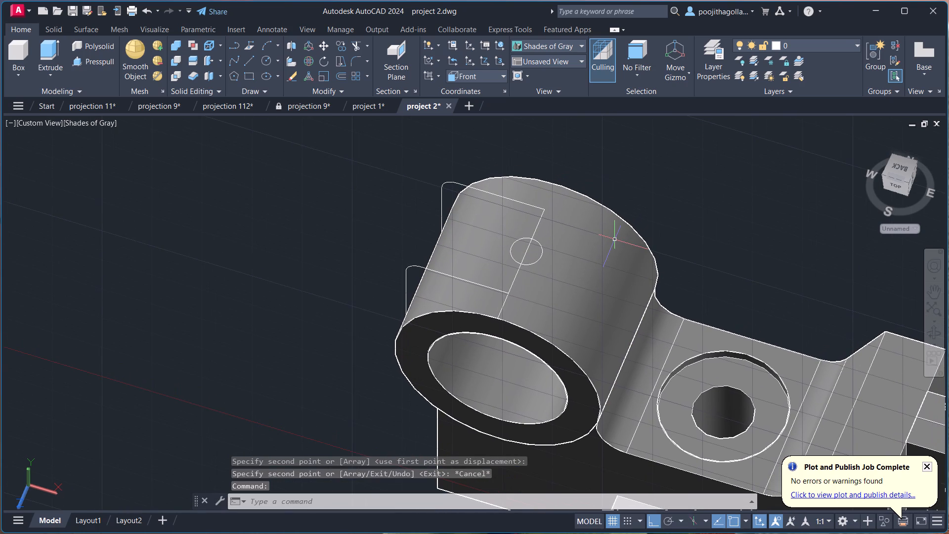
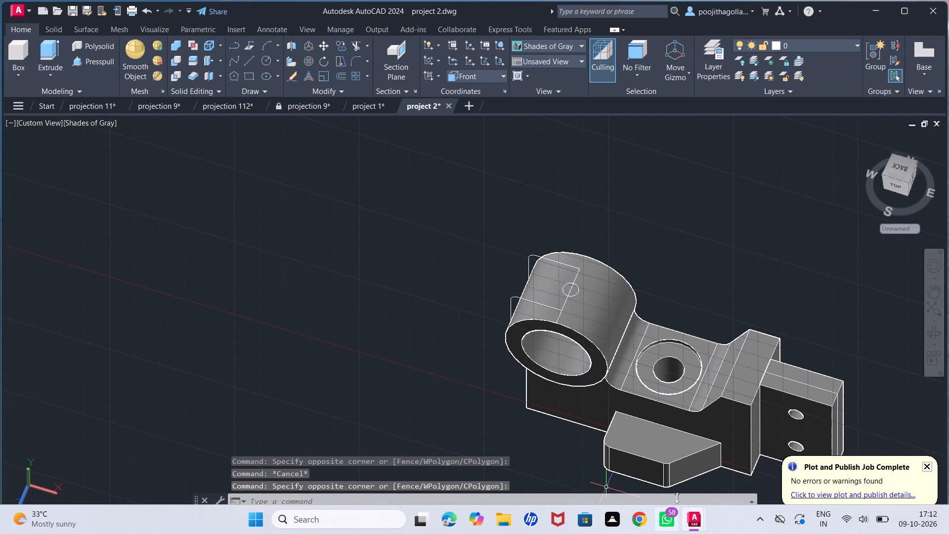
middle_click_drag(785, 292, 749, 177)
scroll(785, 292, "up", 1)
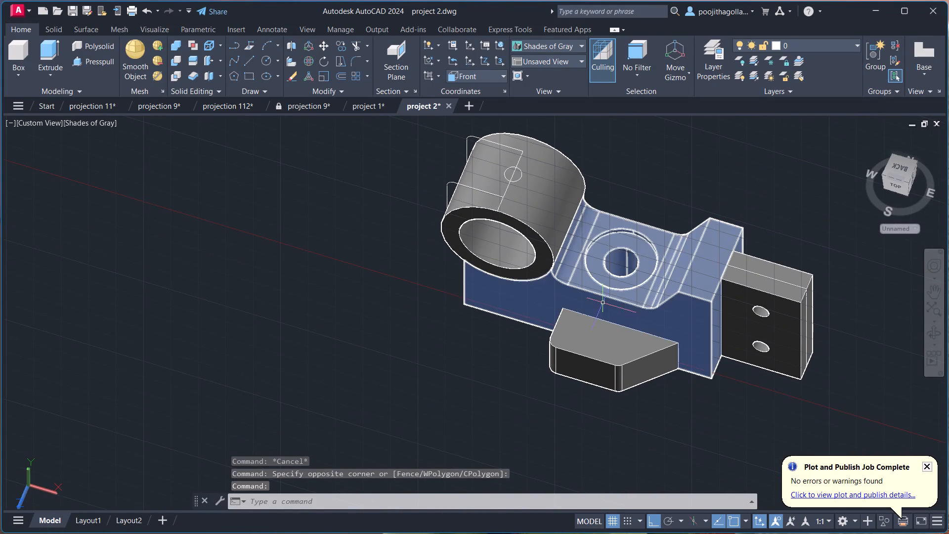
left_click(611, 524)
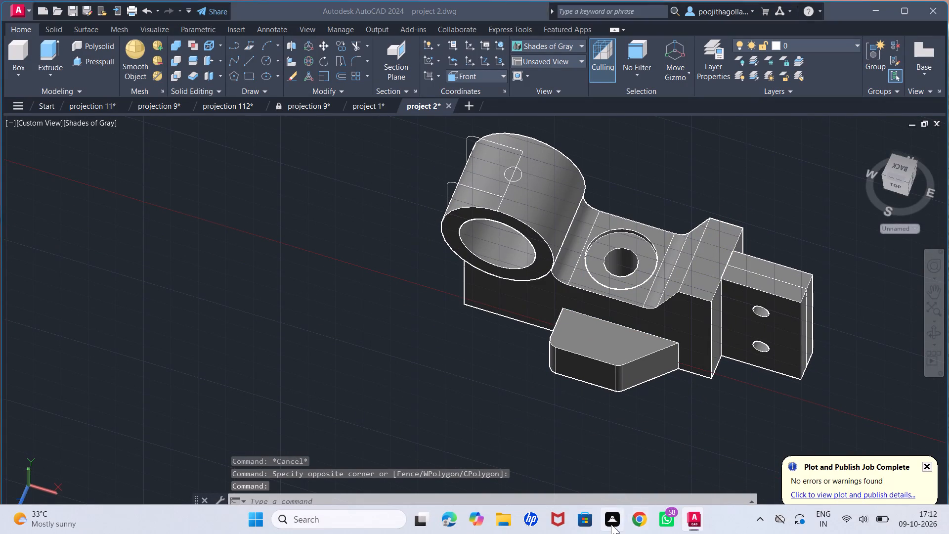
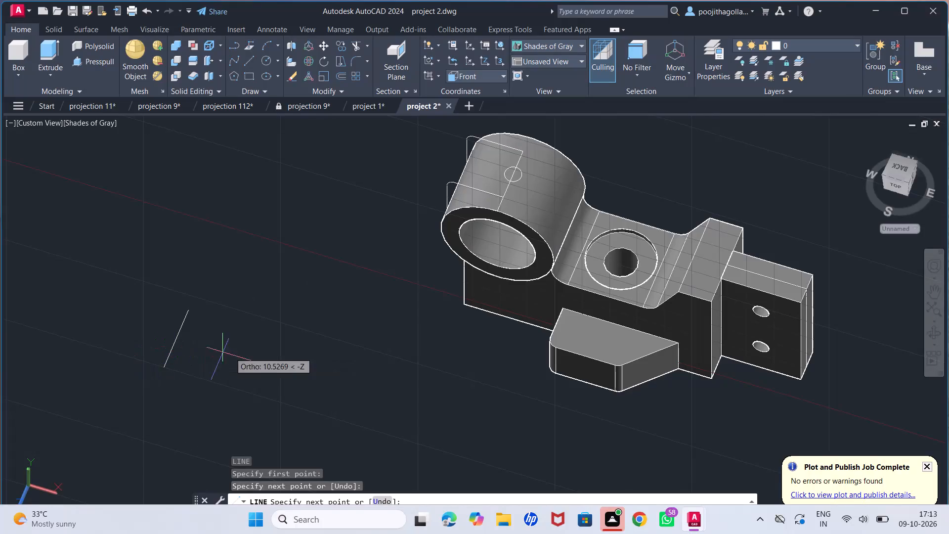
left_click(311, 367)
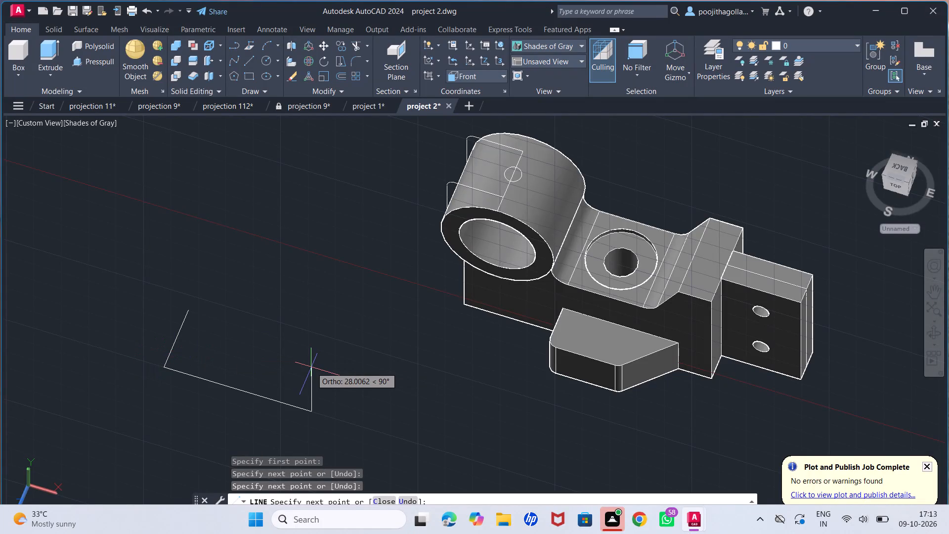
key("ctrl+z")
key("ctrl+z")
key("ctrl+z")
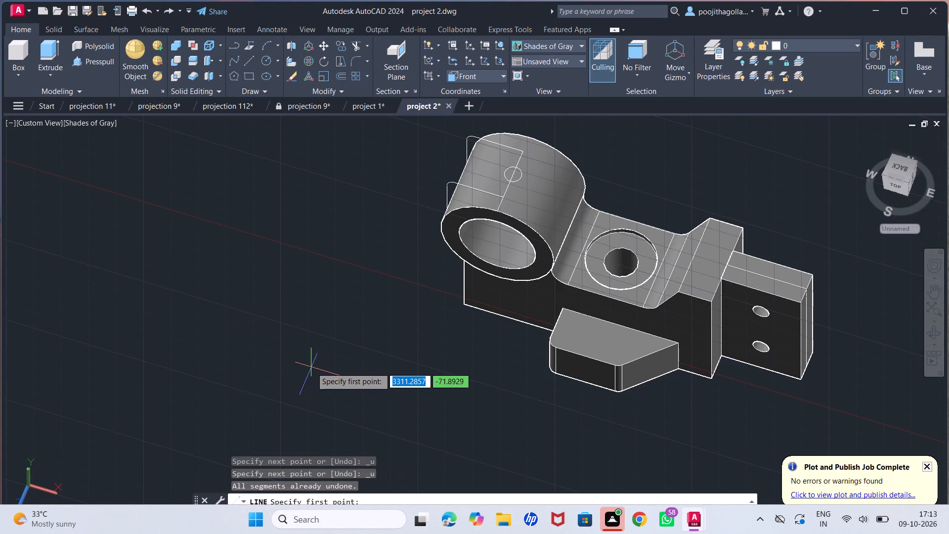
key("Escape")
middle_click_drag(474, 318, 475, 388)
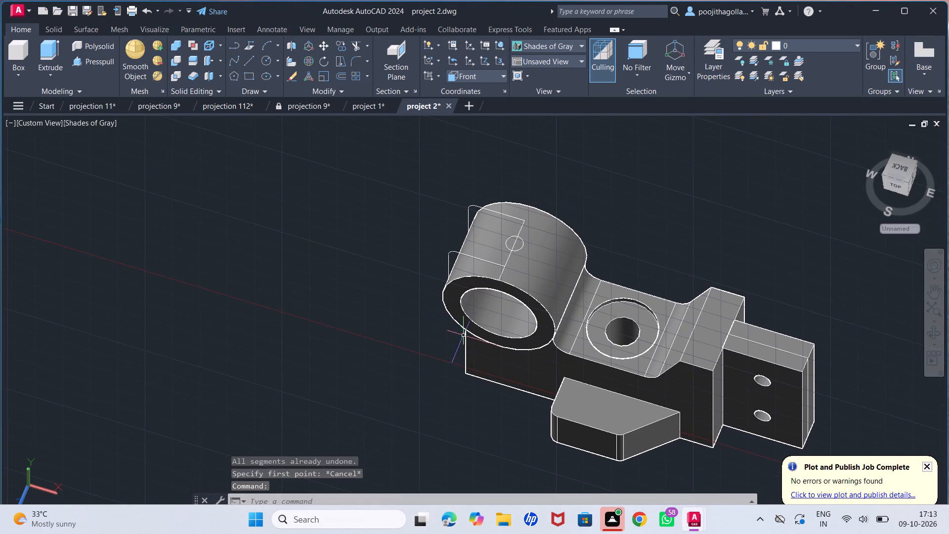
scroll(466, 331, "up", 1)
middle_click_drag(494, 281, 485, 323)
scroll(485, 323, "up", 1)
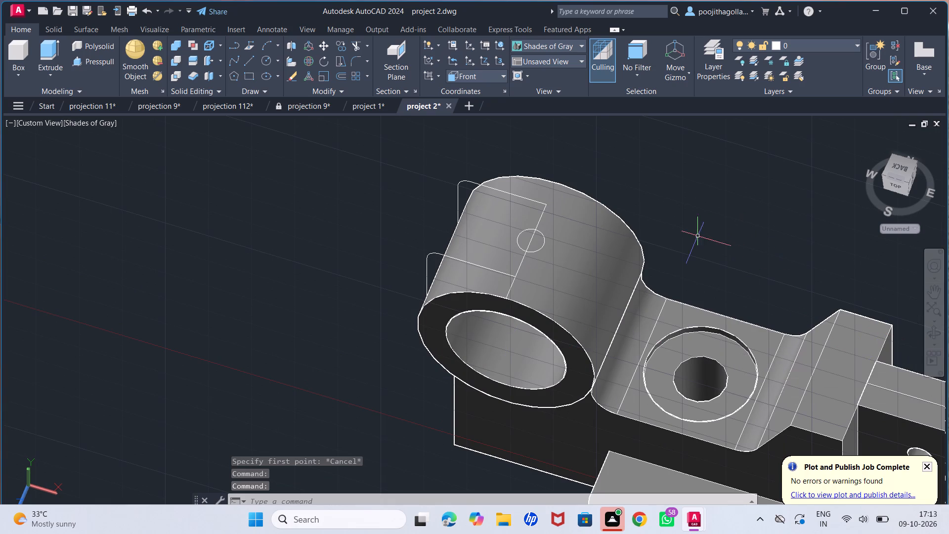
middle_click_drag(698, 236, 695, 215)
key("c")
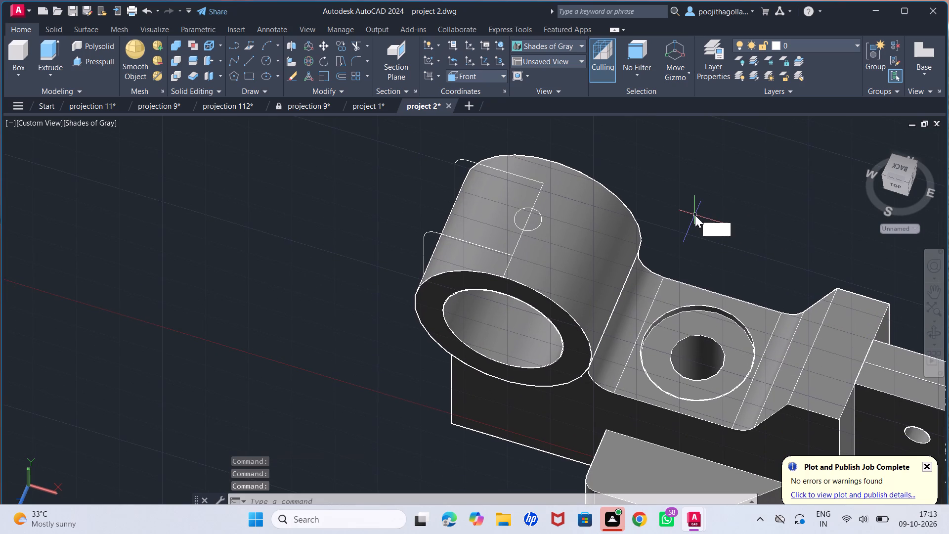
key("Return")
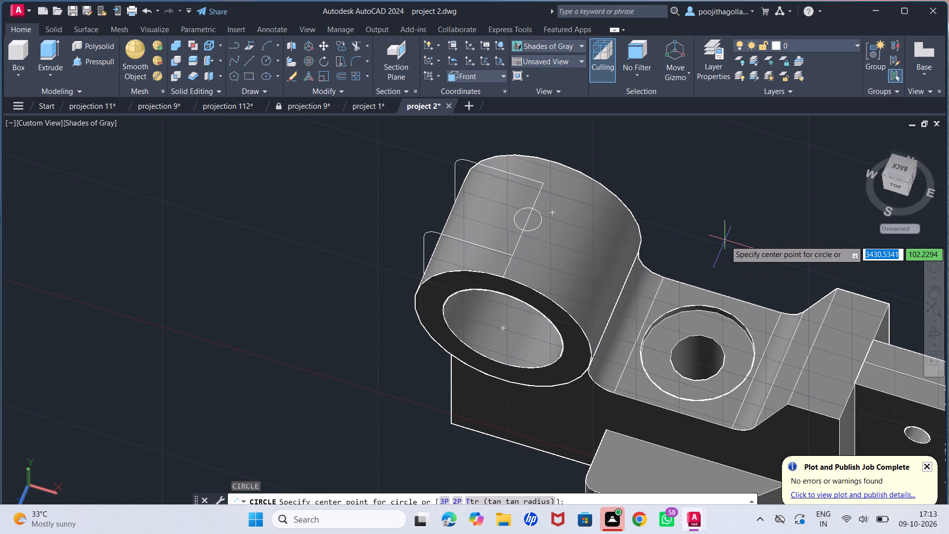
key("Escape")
Erase the two overlapping stray vertical lines crossing the lower edge of the large cylinder, above the base block.
left_click(939, 335)
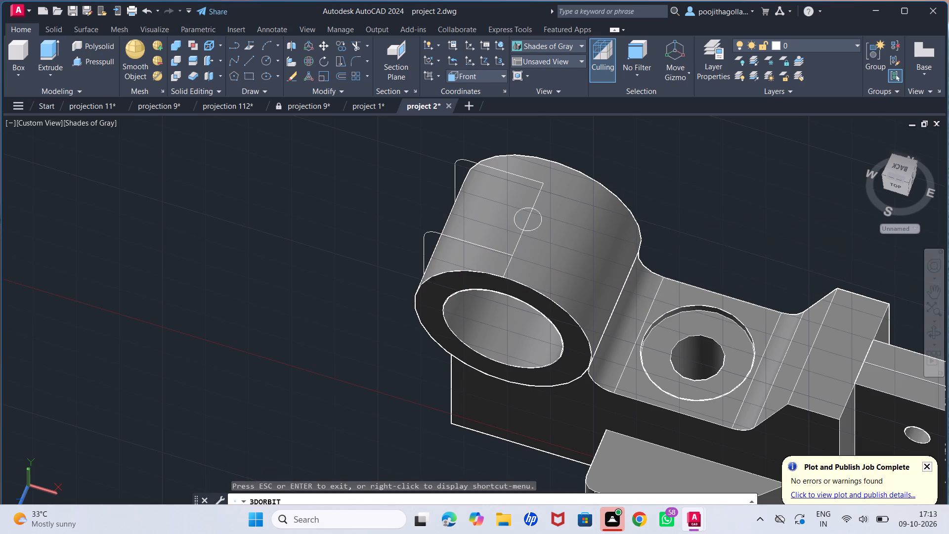
left_click_drag(710, 273, 798, 253)
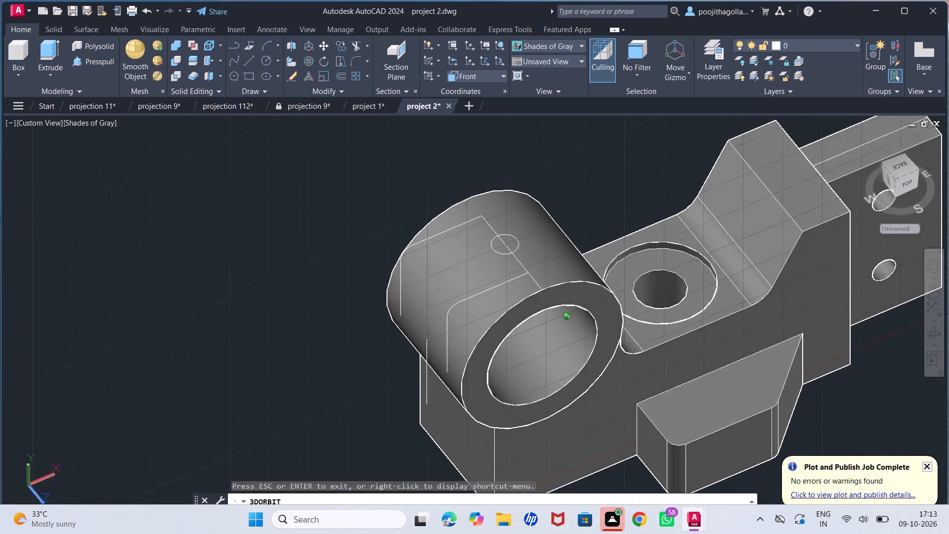
left_click_drag(798, 253, 831, 237)
middle_click_drag(685, 319, 697, 251)
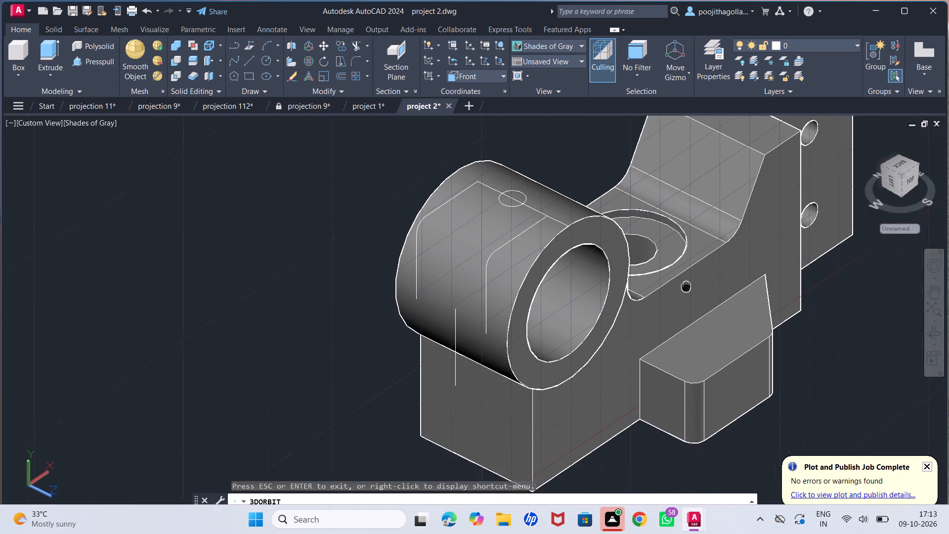
middle_click_drag(697, 251, 702, 229)
key("Escape")
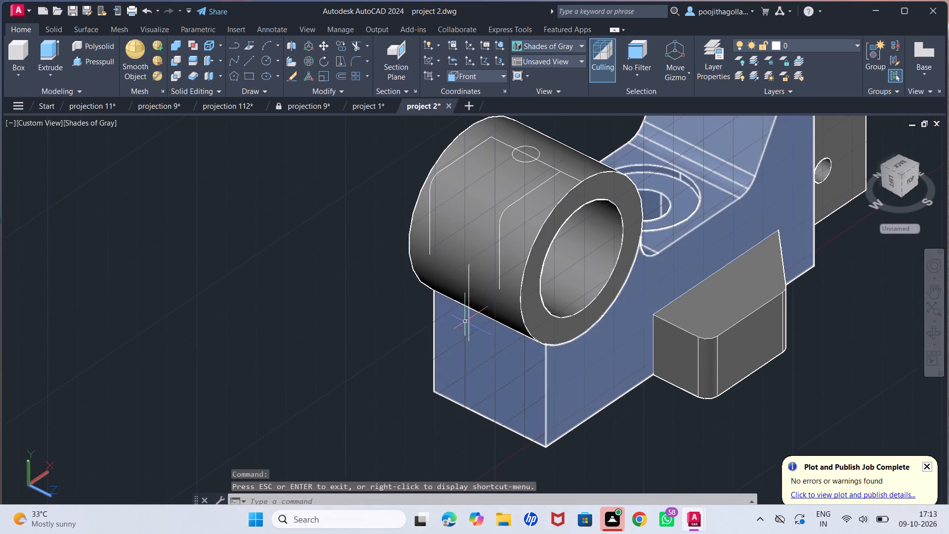
left_click(469, 317)
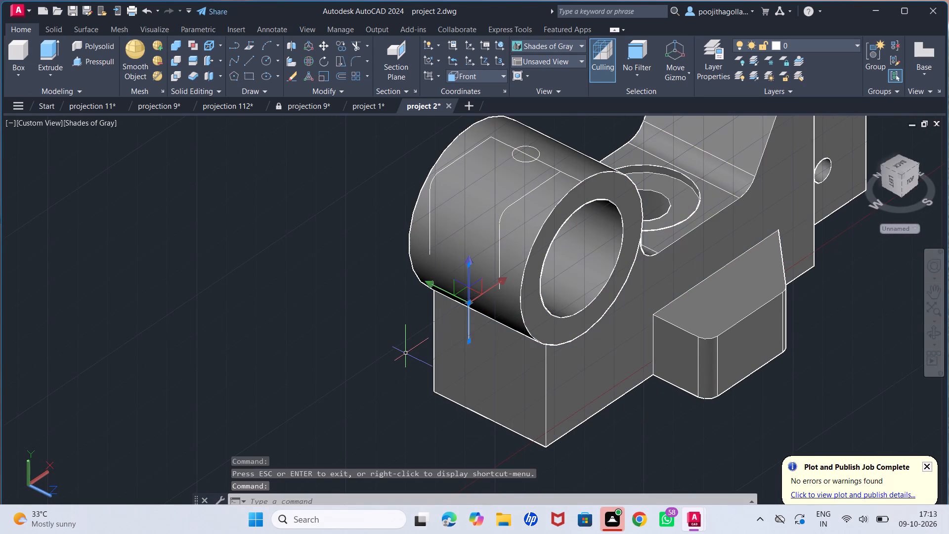
key("Delete")
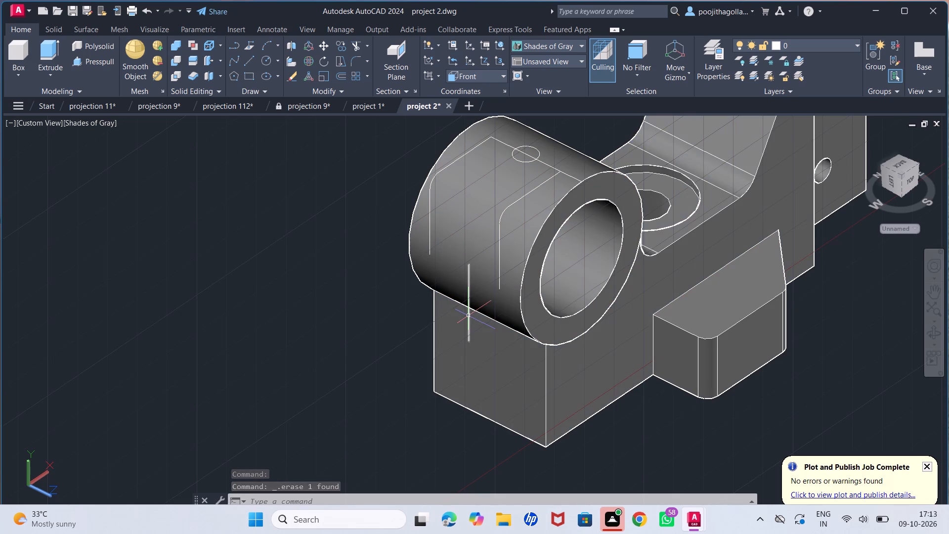
left_click(469, 316)
key("Delete")
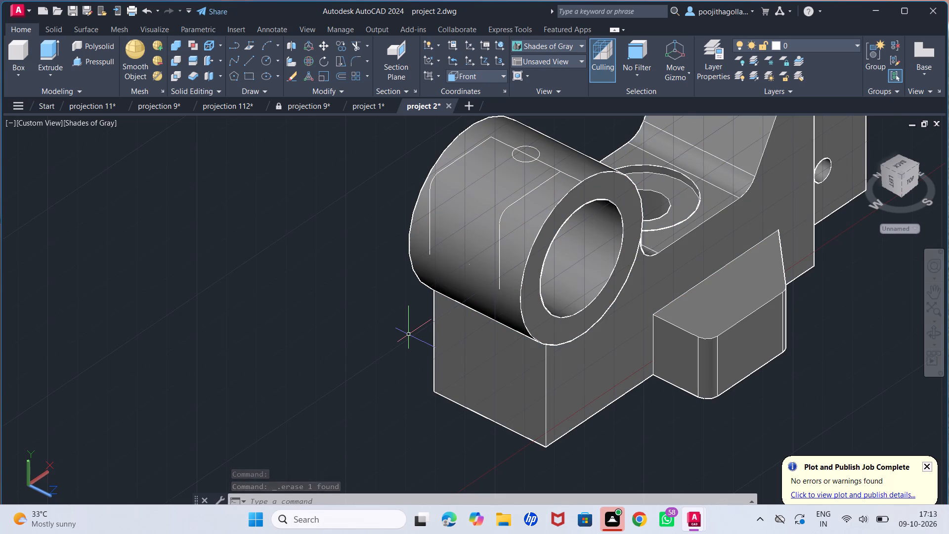
Draw a line joining the lower ends of the two filleted profiles on the large cylinder.
key("l")
key("Return")
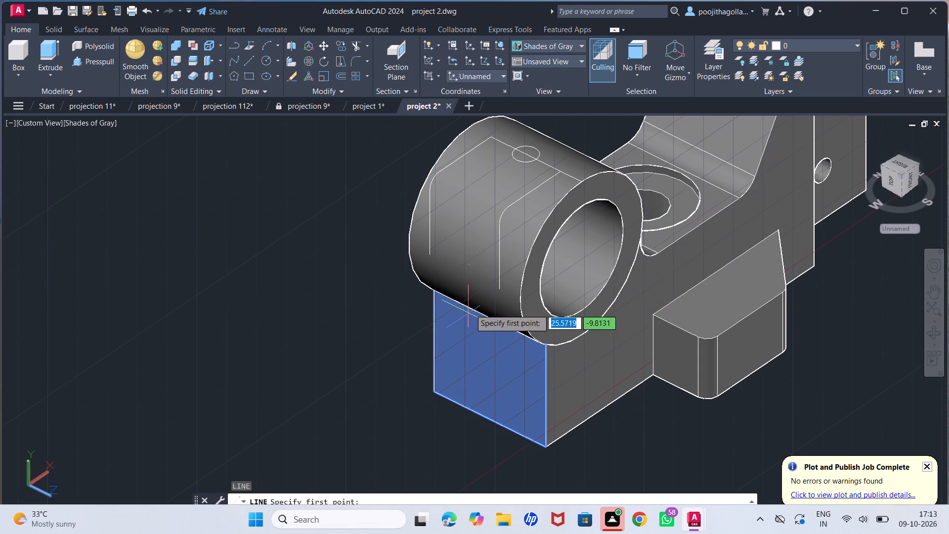
left_click(499, 288)
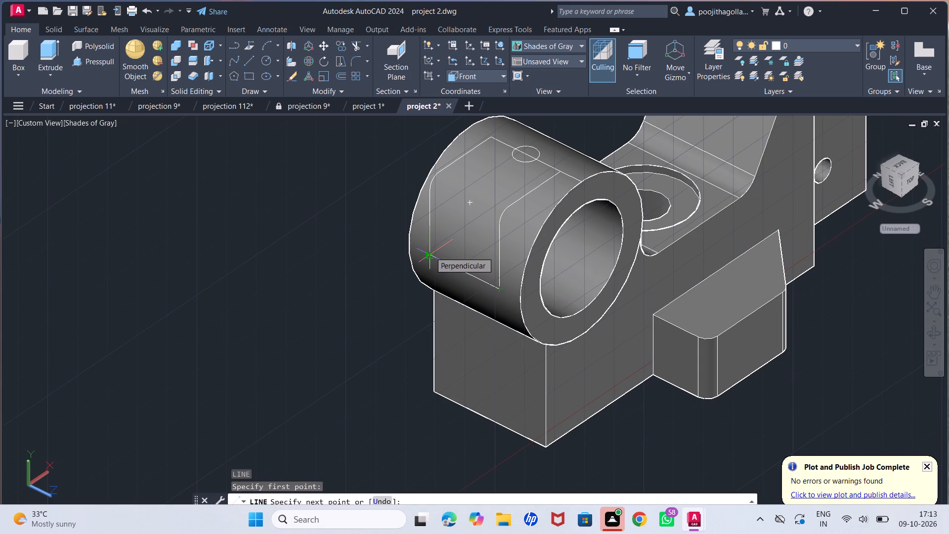
left_click(430, 252)
key("Escape")
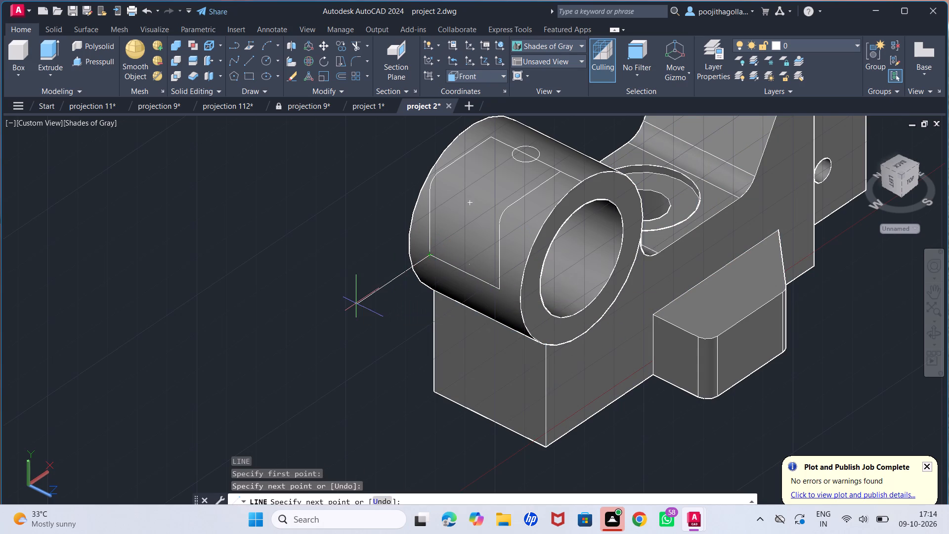
Erase the construction line running from the small circle's centre to the front edge of the large cylinder.
middle_click_drag(383, 292, 329, 262)
middle_click_drag(369, 237, 321, 293)
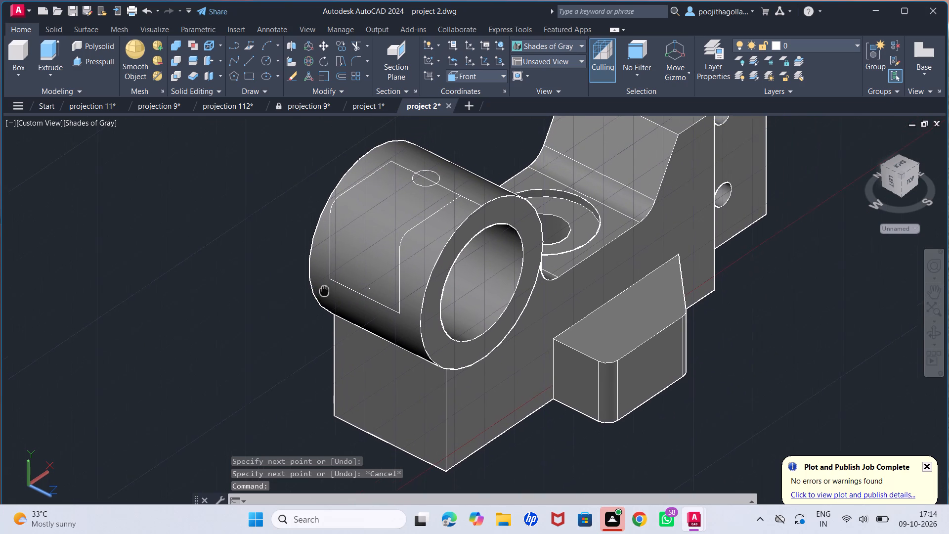
middle_click_drag(321, 293, 316, 300)
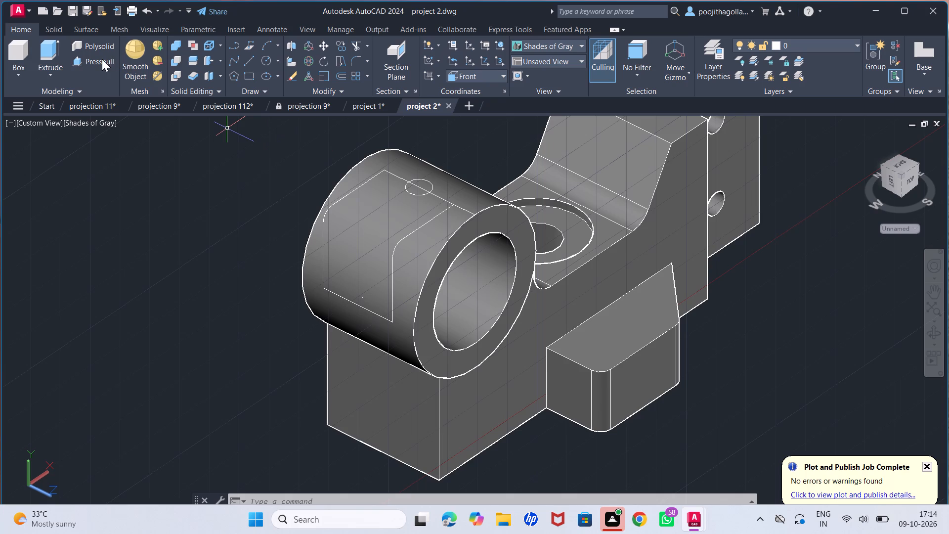
left_click(461, 209)
left_click(461, 209)
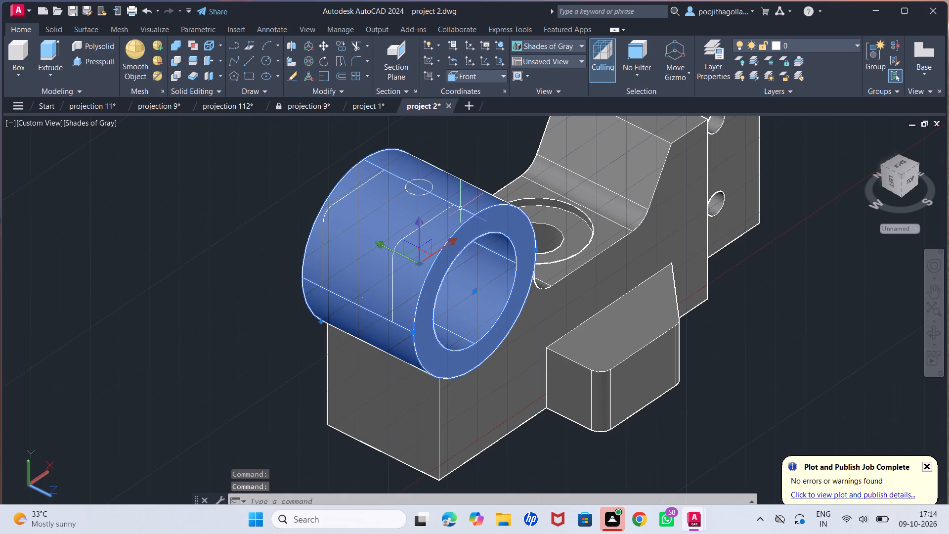
key("Escape")
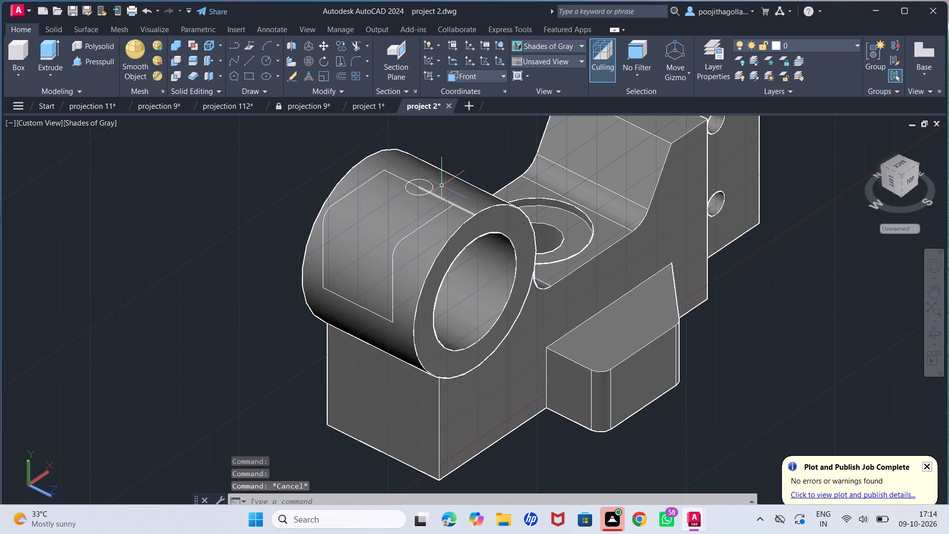
key("Escape")
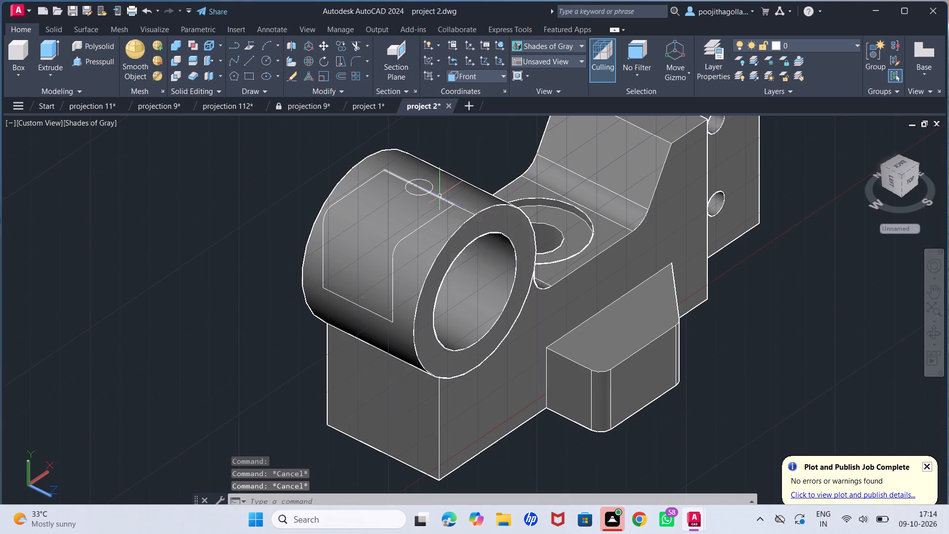
left_click(466, 210)
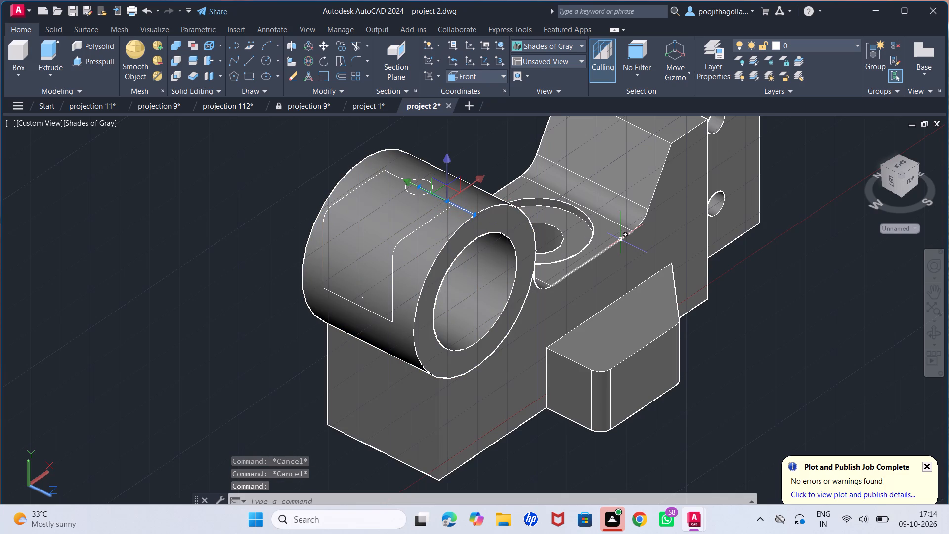
key("Delete")
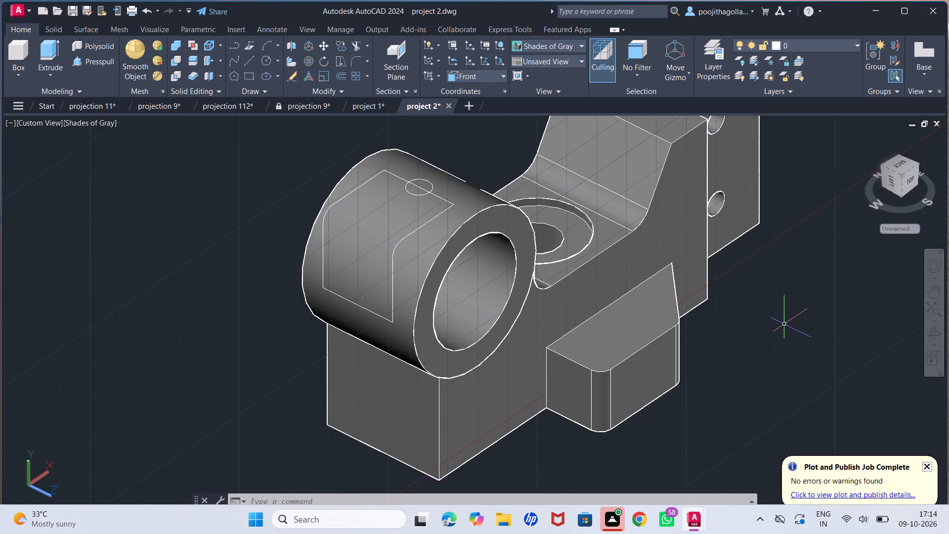
Start a circle centred on the bore at the front face of the large cylinder.
key("c")
key("Return")
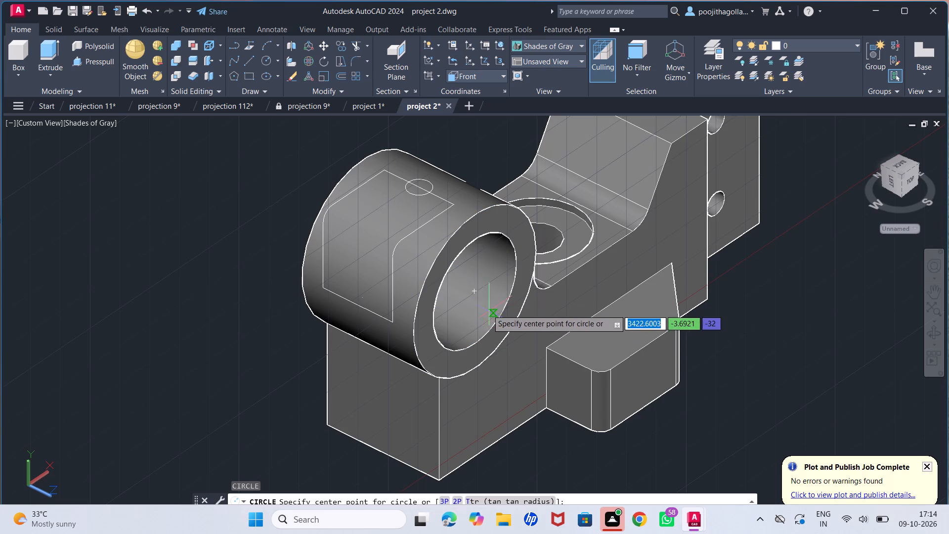
left_click(473, 293)
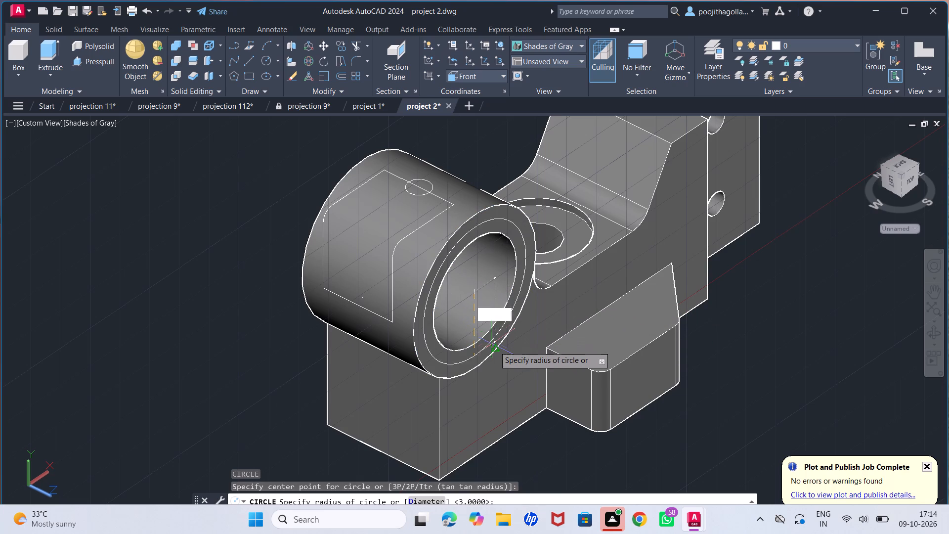
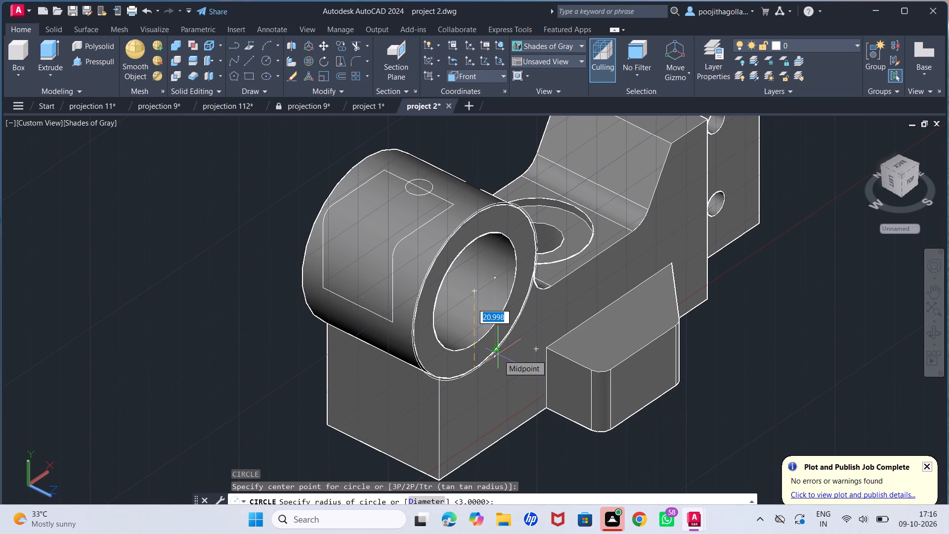
Finish the bore-centred circle on the large cylinder's front face with a radius of 20.5.
type("20.")
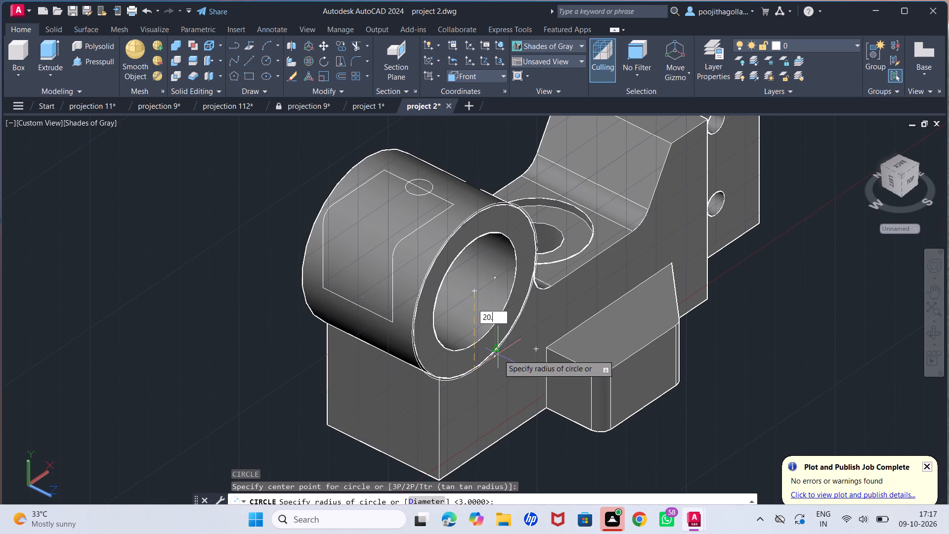
key("1")
key("BackSpace")
key("5")
key("Return")
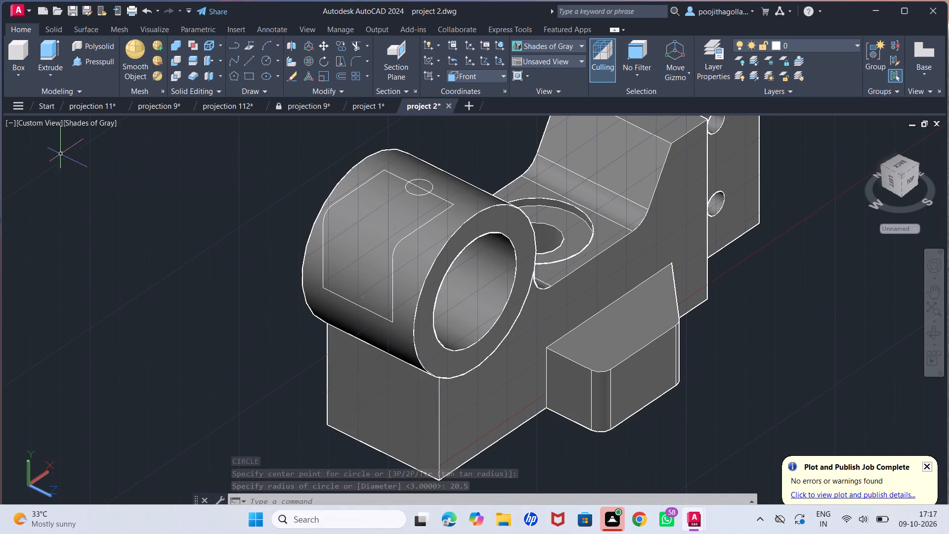
Change the visual style to 2D Wireframe.
middle_click_drag(154, 247, 158, 196)
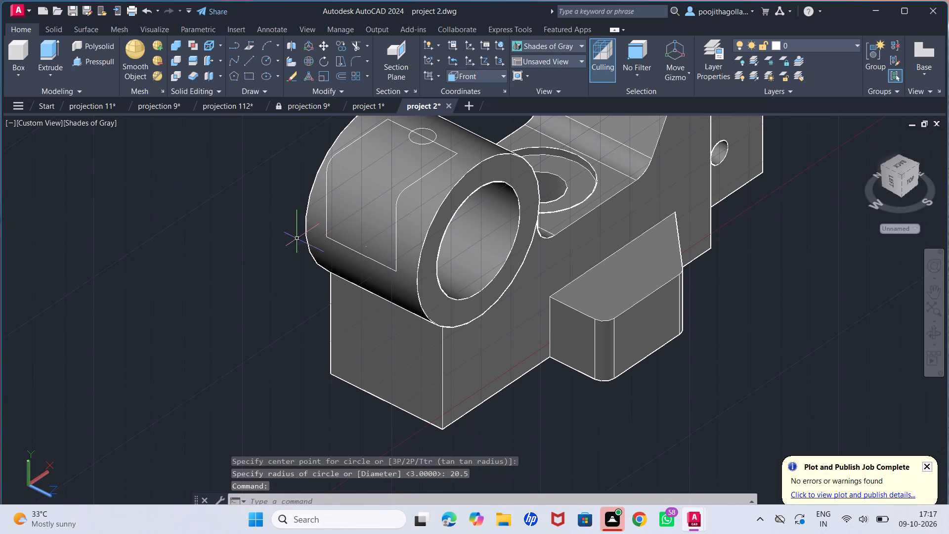
left_click(75, 122)
left_click(111, 151)
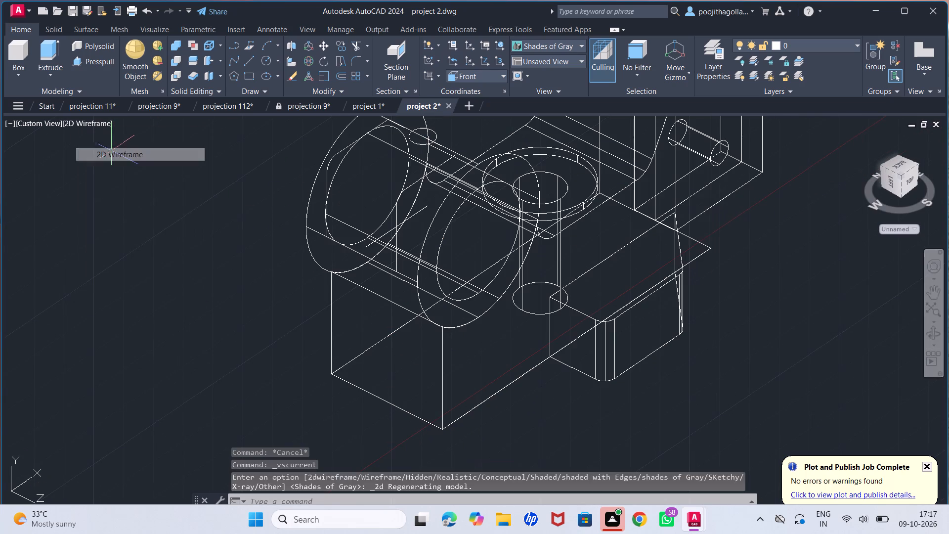
Copy the nearer filleted profile's two lines and arc, plus the far profile's arc, about 177 units away into the empty space beside the model.
left_click(326, 169)
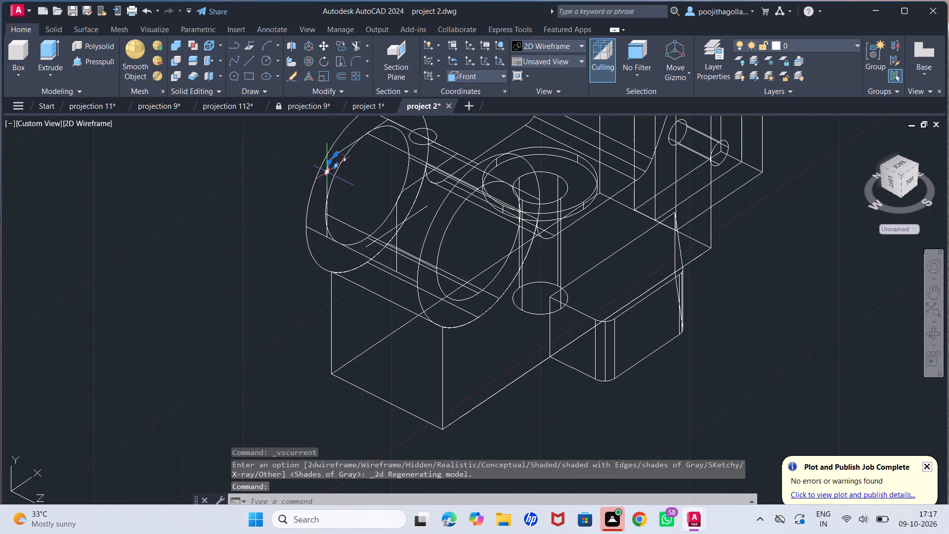
scroll(406, 182, "up", 3)
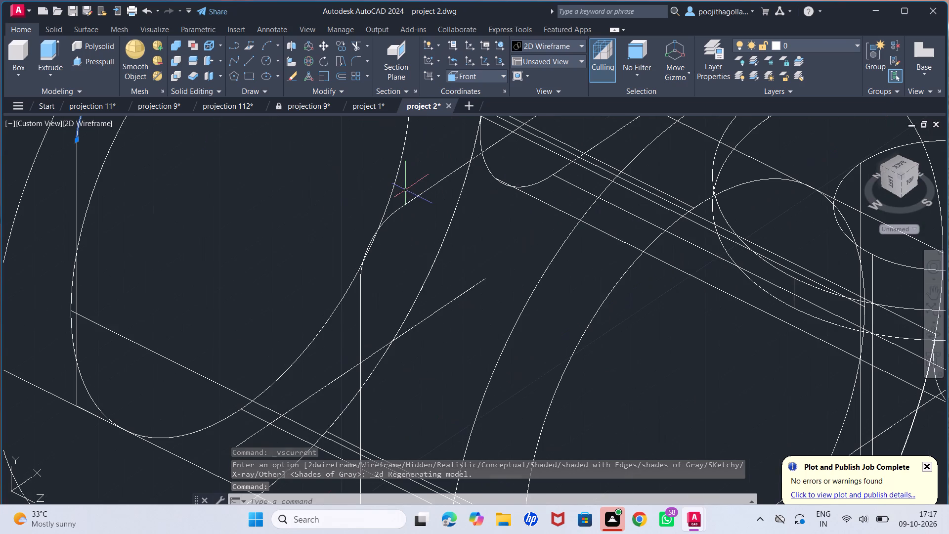
left_click(410, 203)
left_click(361, 288)
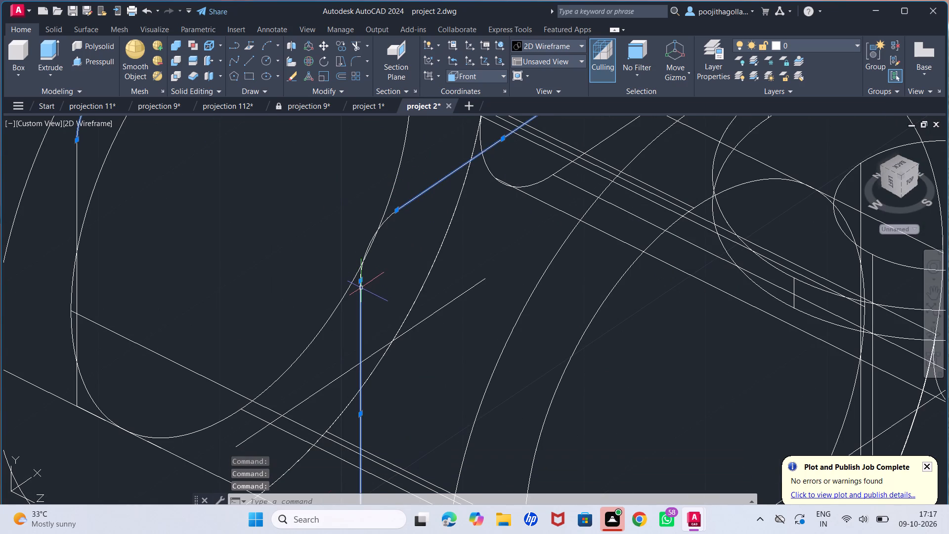
left_click(385, 220)
scroll(386, 238, "down", 1)
middle_click_drag(429, 247, 416, 212)
scroll(416, 212, "down", 1)
middle_click_drag(416, 212, 401, 186)
scroll(401, 186, "down", 1)
middle_click_drag(401, 186, 397, 176)
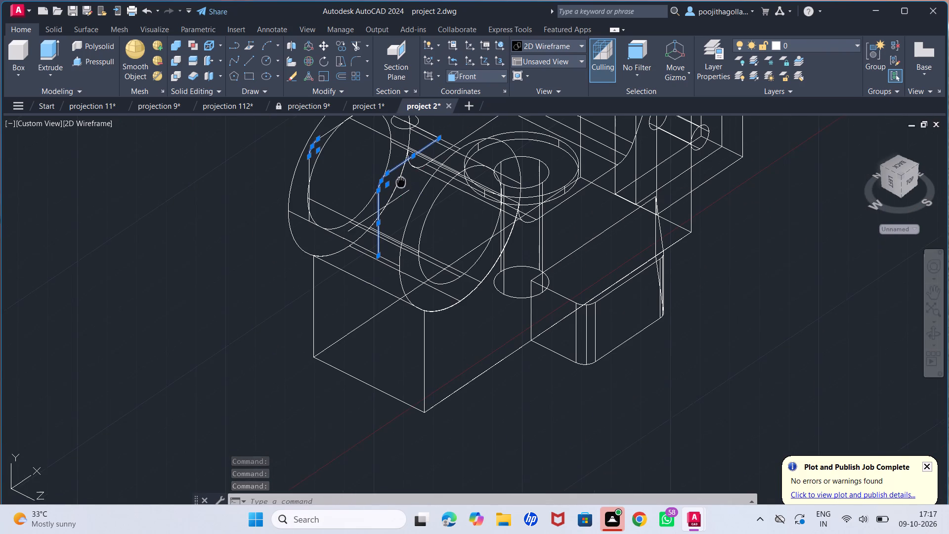
middle_click_drag(397, 176, 397, 174)
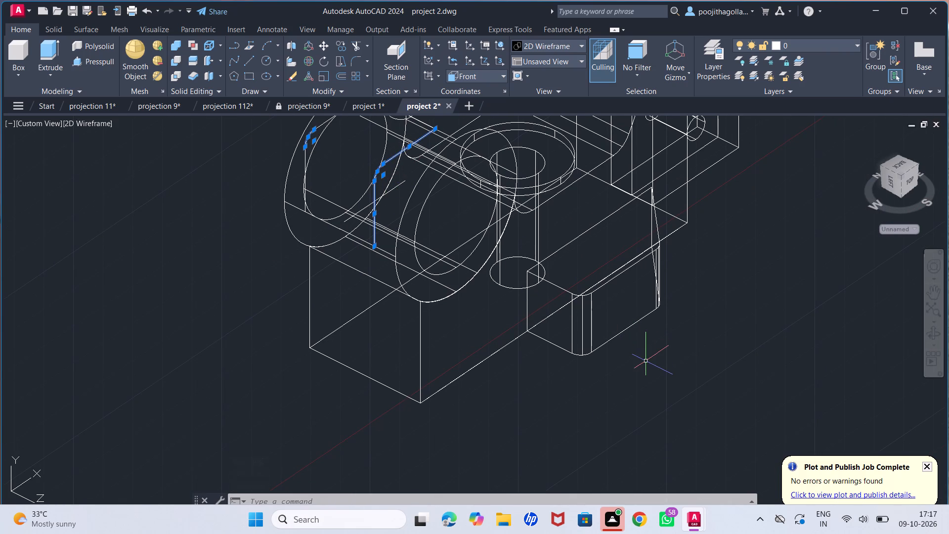
key("c")
key("o")
key("Return")
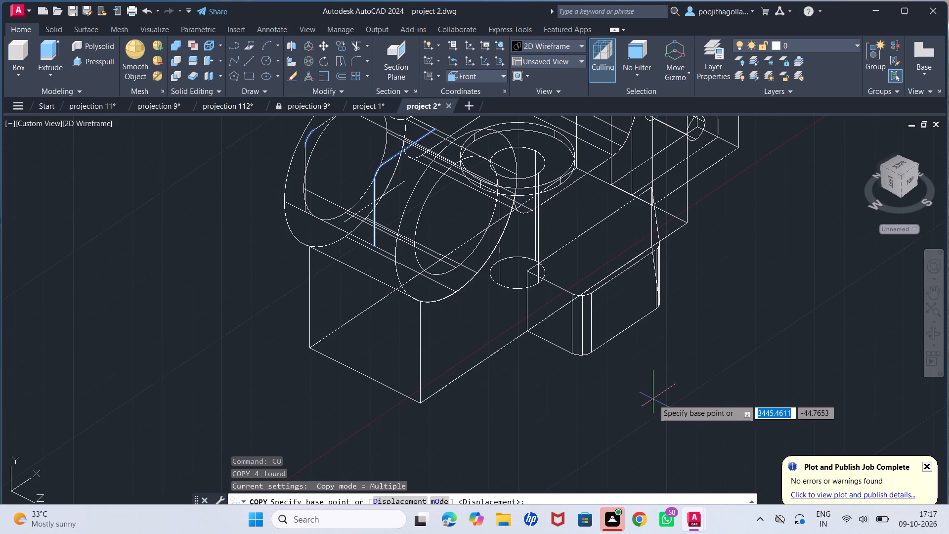
scroll(393, 245, "up", 2)
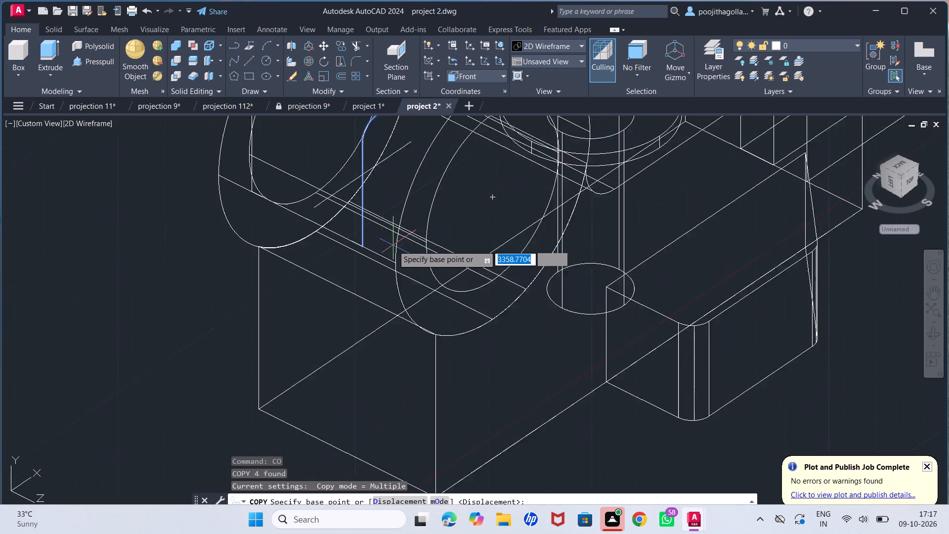
scroll(393, 245, "up", 1)
left_click(313, 248)
scroll(313, 248, "down", 4)
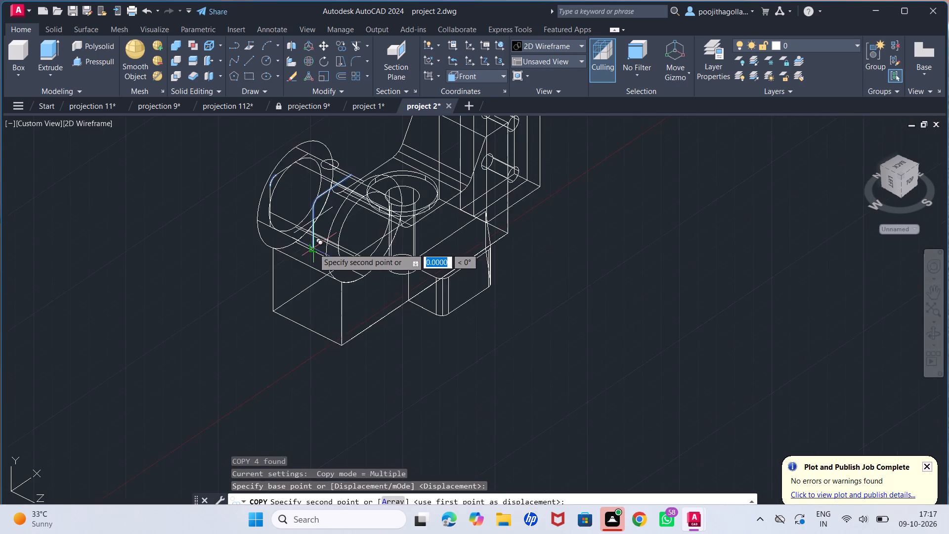
scroll(313, 248, "down", 3)
left_click(233, 302)
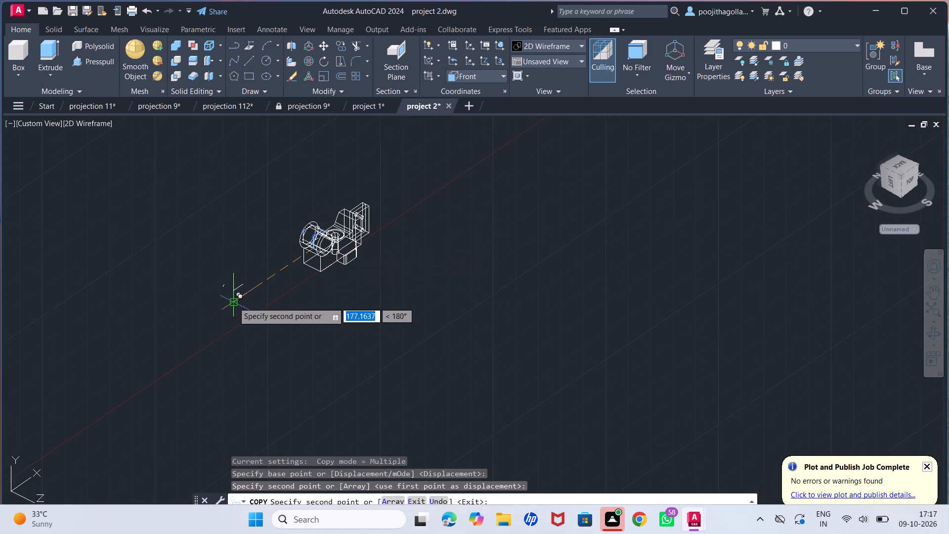
key("Escape")
Copy the 20.5-radius circle from the large cylinder's front face to the upper end of the copied profile's sloped line.
scroll(265, 315, "up", 2)
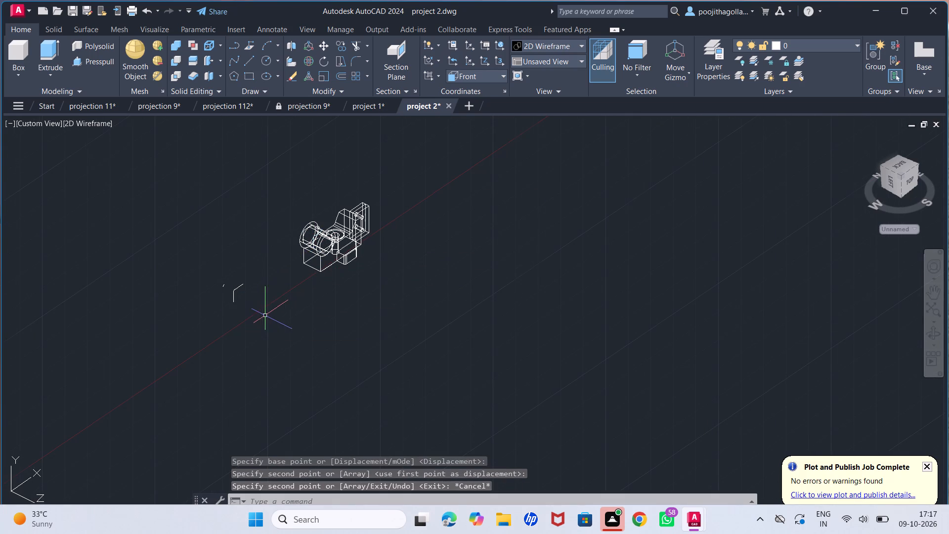
scroll(265, 315, "up", 1)
middle_click_drag(201, 247, 224, 290)
scroll(220, 254, "down", 1)
middle_click_drag(252, 246, 221, 294)
scroll(321, 225, "up", 1)
middle_click_drag(402, 178, 399, 183)
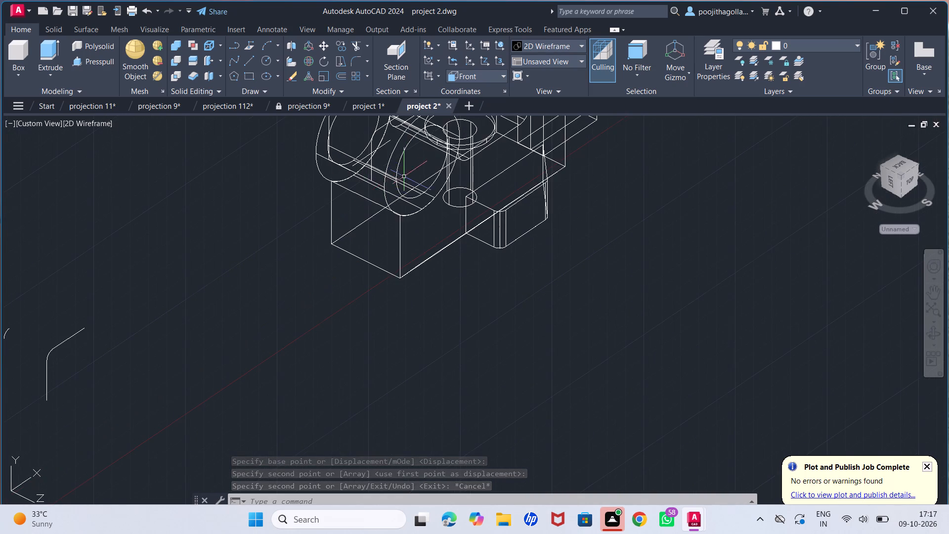
middle_click_drag(399, 183, 371, 228)
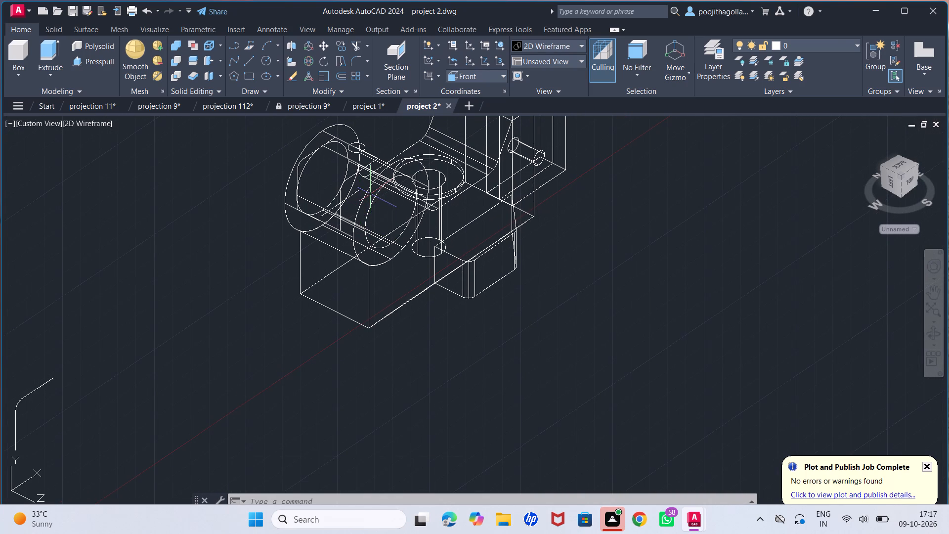
left_click(363, 200)
key("c")
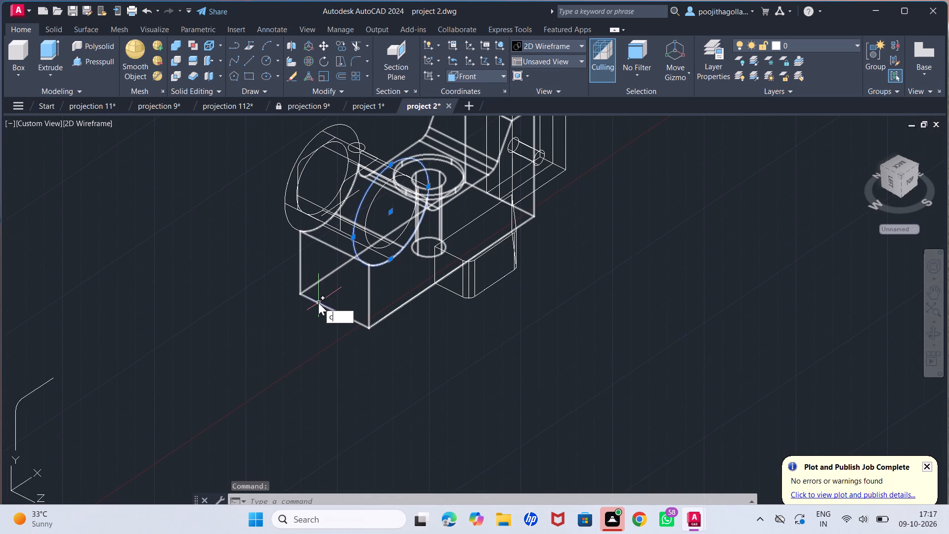
key("o")
key("Return")
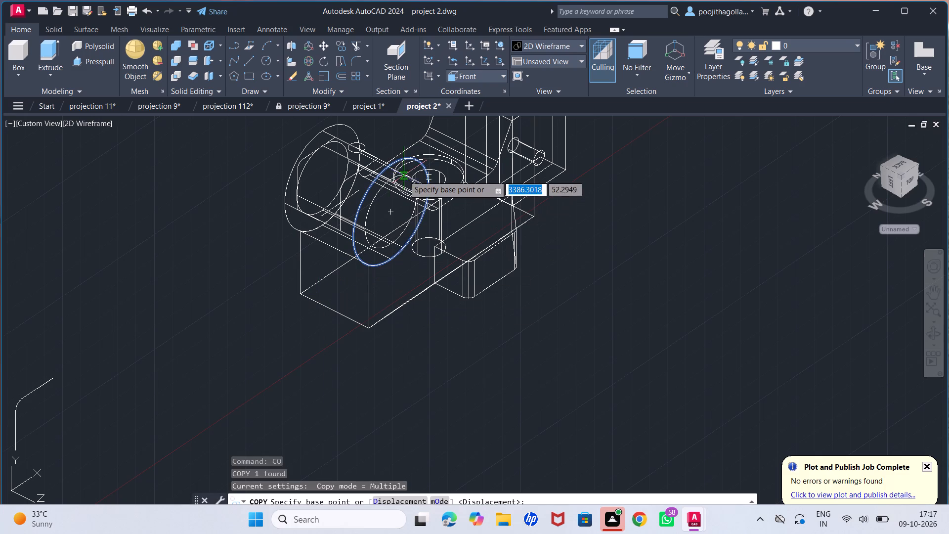
scroll(394, 162, "up", 4)
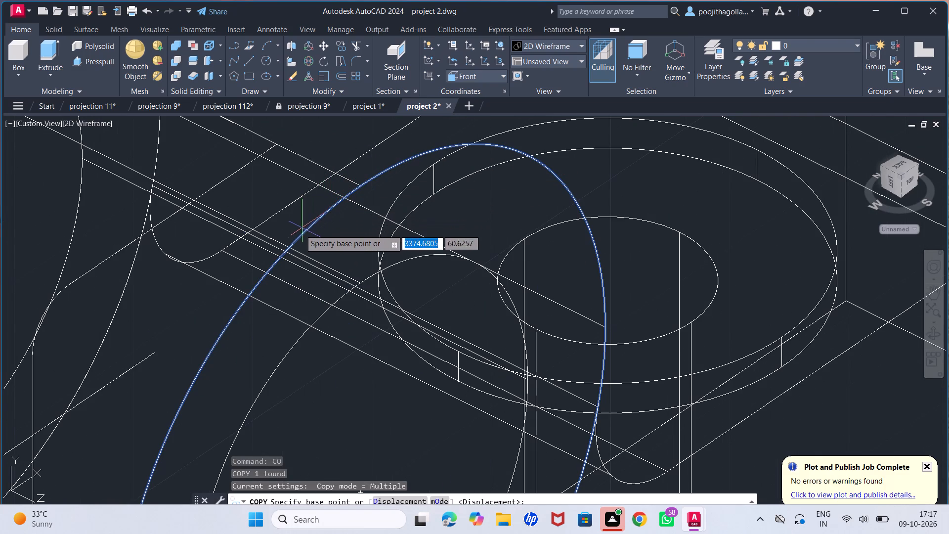
left_click(363, 188)
scroll(271, 256, "down", 3)
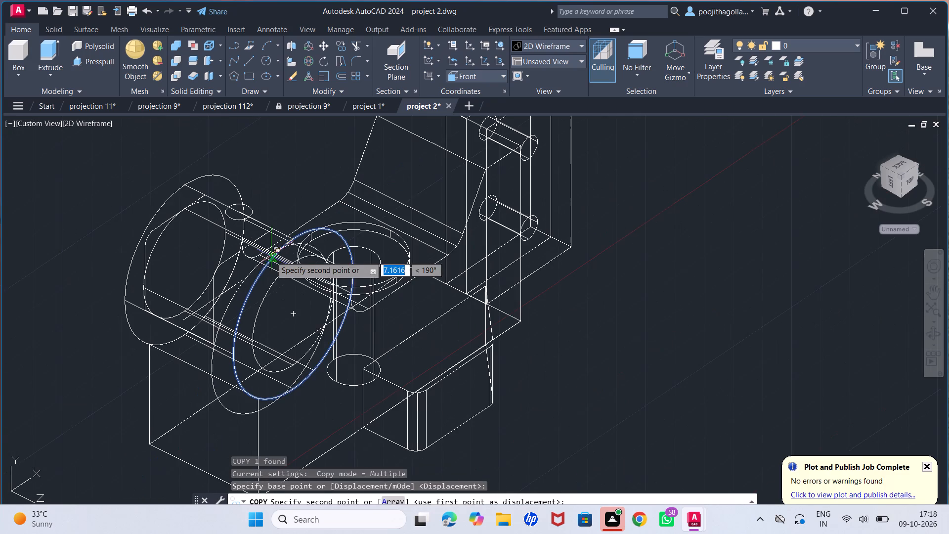
scroll(254, 278, "down", 1)
middle_click_drag(128, 362, 300, 243)
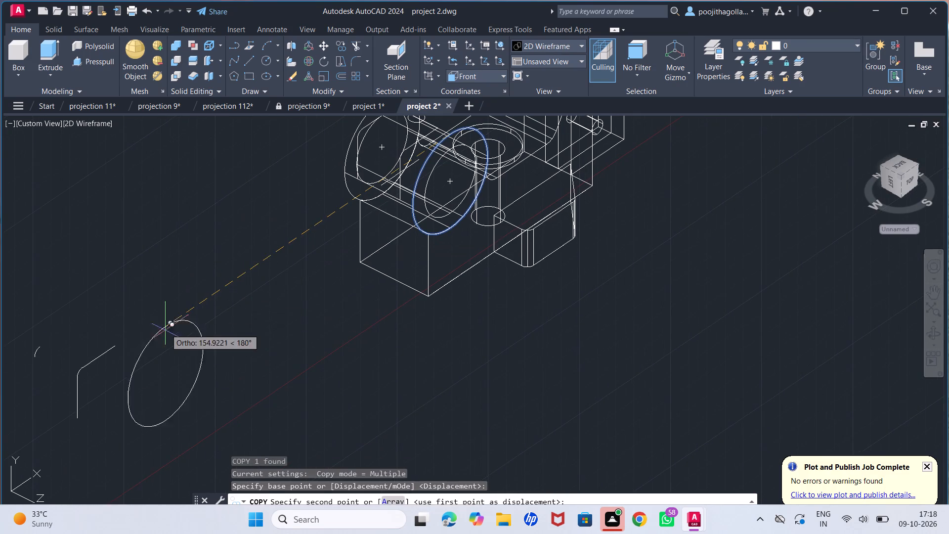
left_click(115, 345)
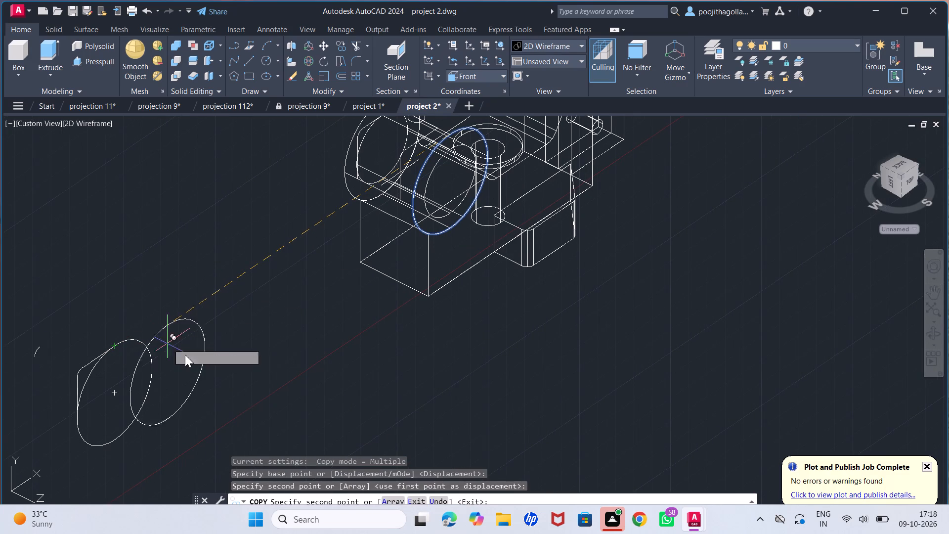
key("Escape")
Trim the outer part of the copied circle, keeping only the arc between the ends of the copied filleted profile.
scroll(216, 373, "up", 2)
middle_click_drag(216, 373, 362, 268)
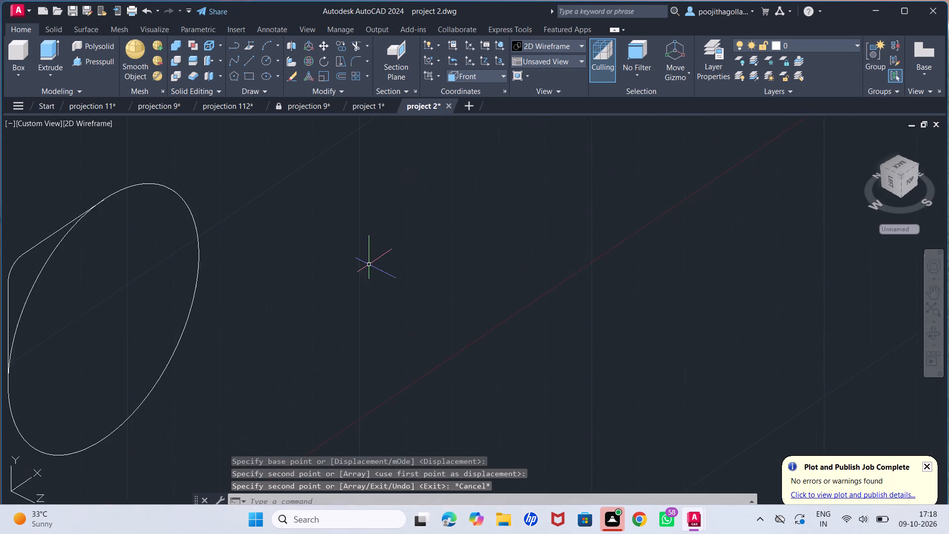
scroll(369, 265, "down", 2)
type("tr")
key("Return")
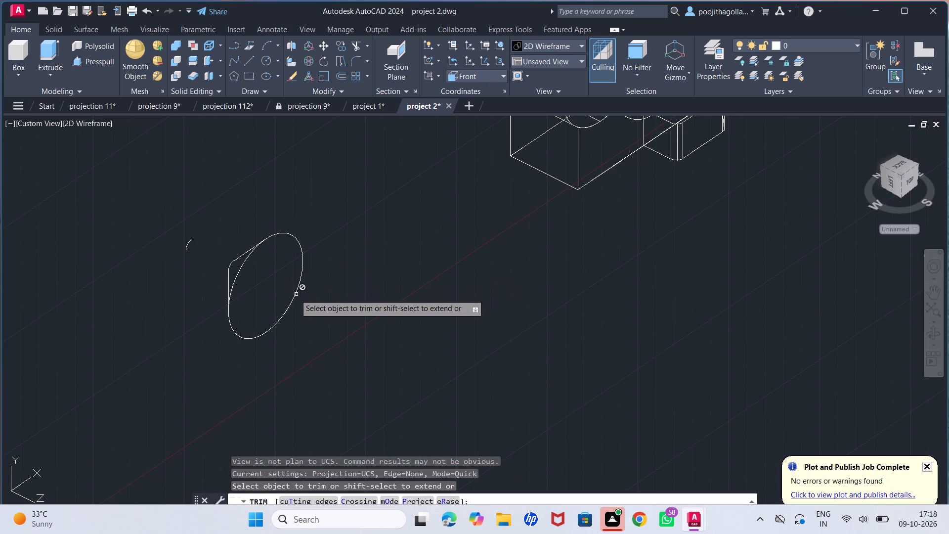
scroll(295, 294, "up", 3)
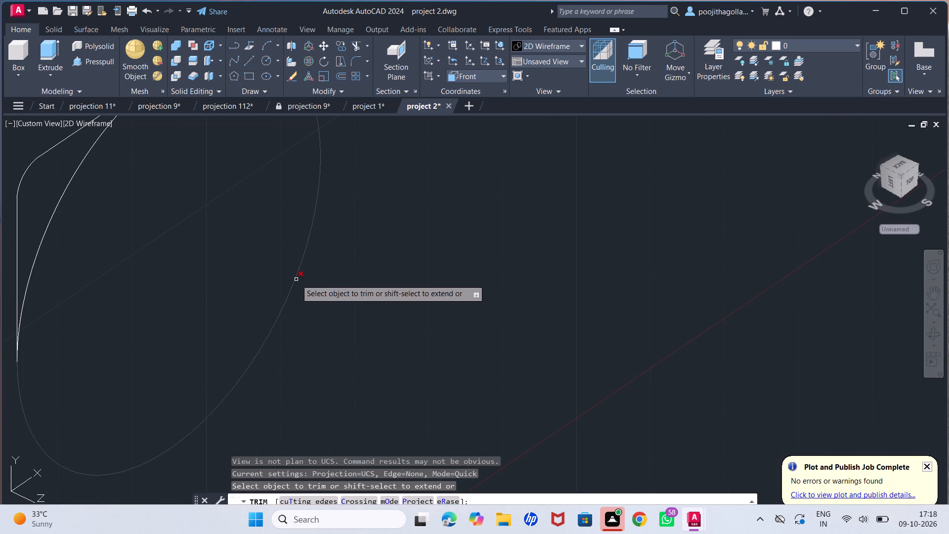
left_click(296, 279)
scroll(305, 276, "down", 3)
key("Escape")
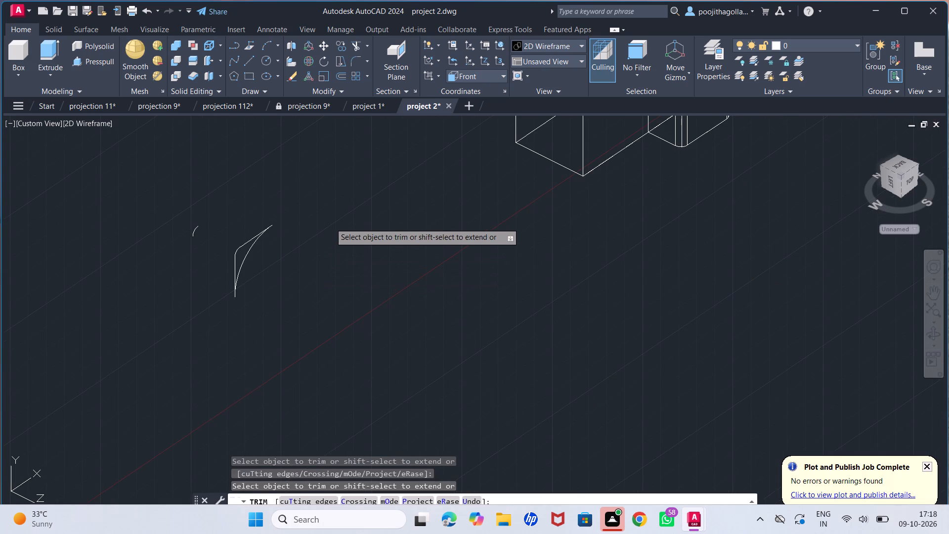
Erase the stray copied fillet arc standing apart from the copied profile.
left_click_drag(230, 206, 224, 211)
left_click(185, 242)
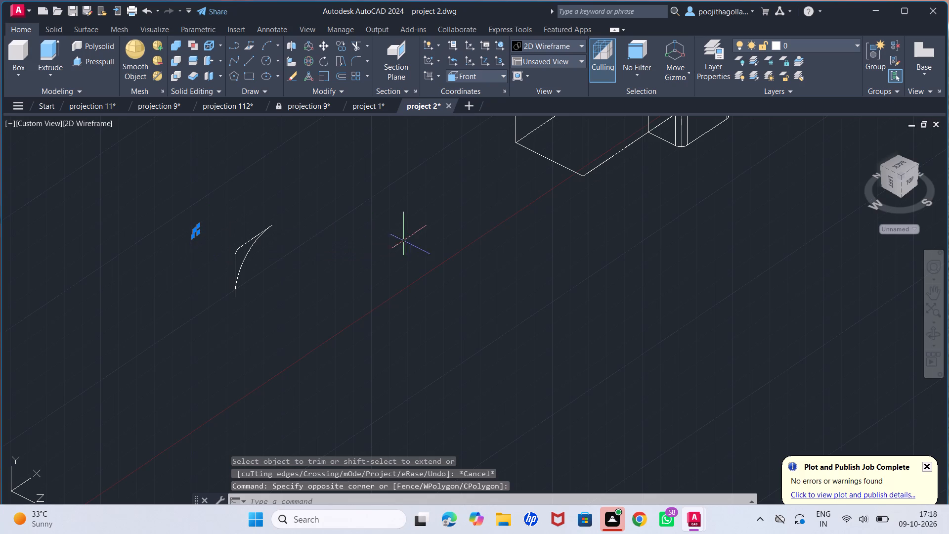
key("Delete")
Join the copied profile's two lines, fillet arc and trimmed circle arc into one closed outline.
middle_click_drag(419, 244, 411, 337)
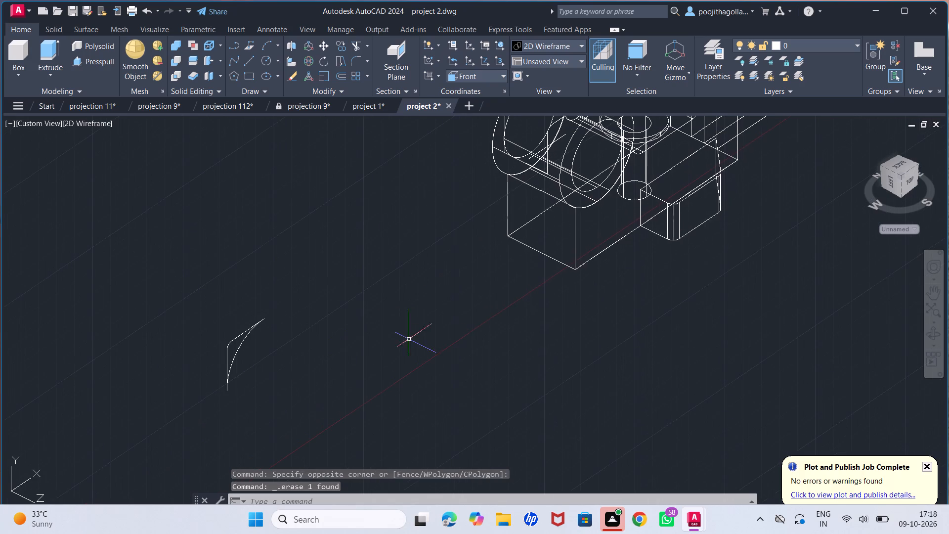
middle_click_drag(423, 296, 394, 397)
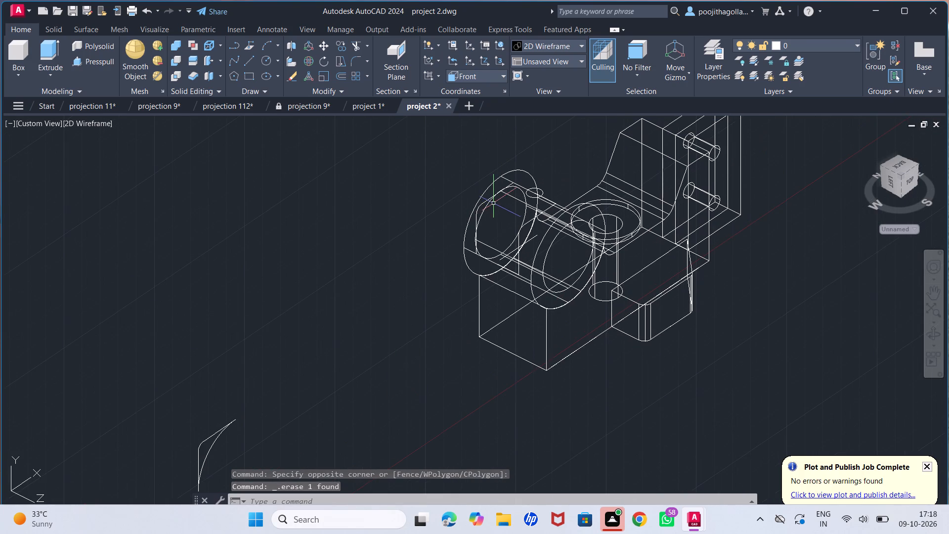
middle_click_drag(419, 293, 469, 218)
left_click(332, 317)
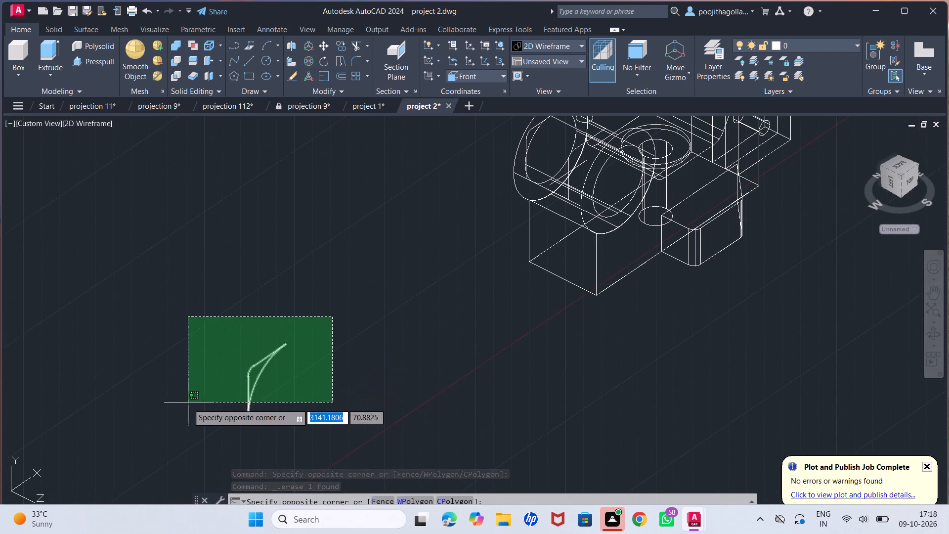
left_click(183, 416)
key("j")
key("Return")
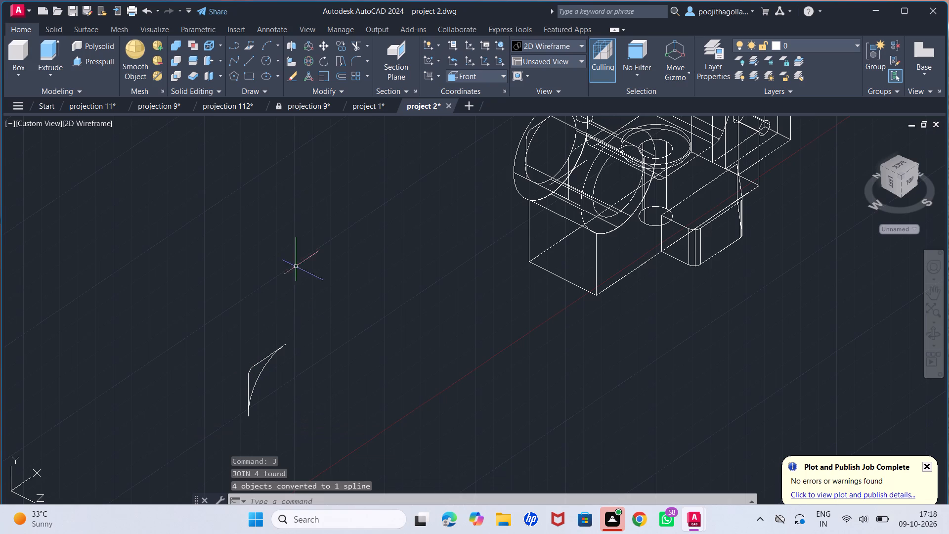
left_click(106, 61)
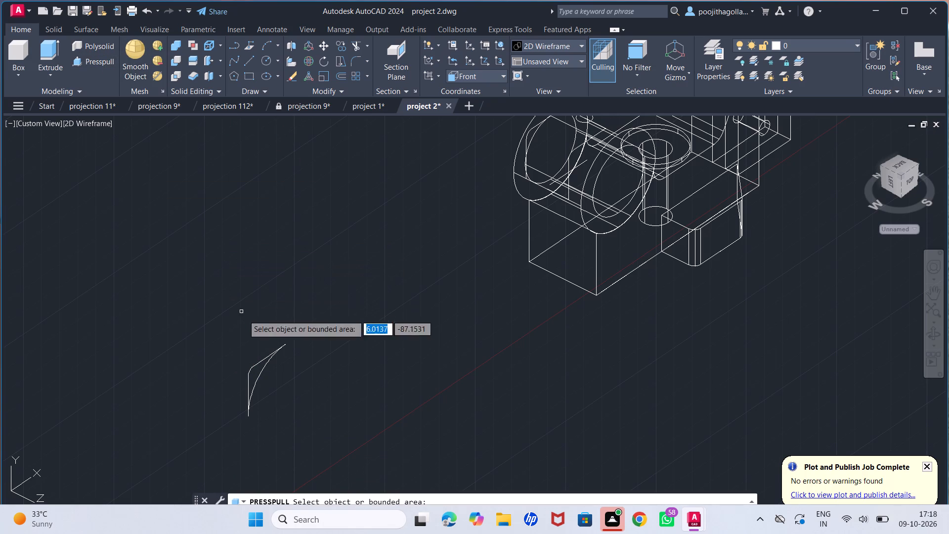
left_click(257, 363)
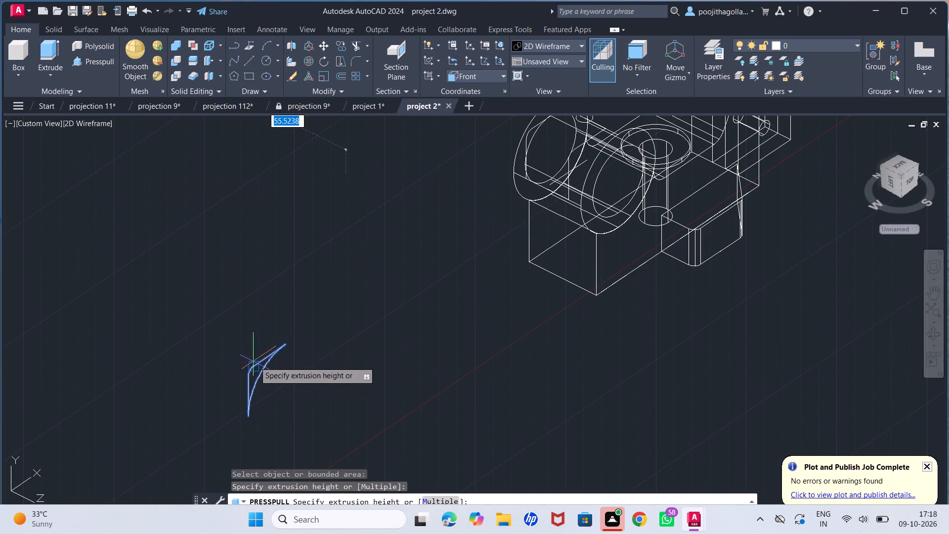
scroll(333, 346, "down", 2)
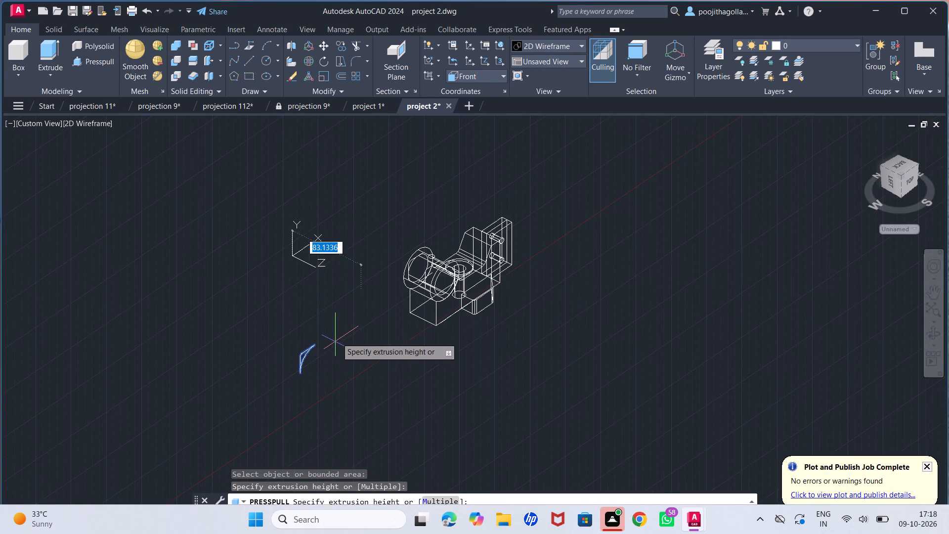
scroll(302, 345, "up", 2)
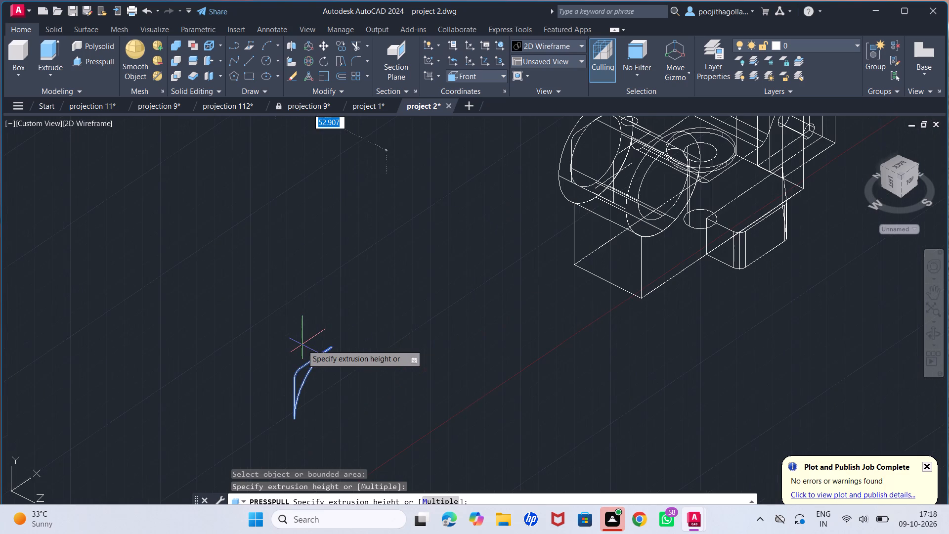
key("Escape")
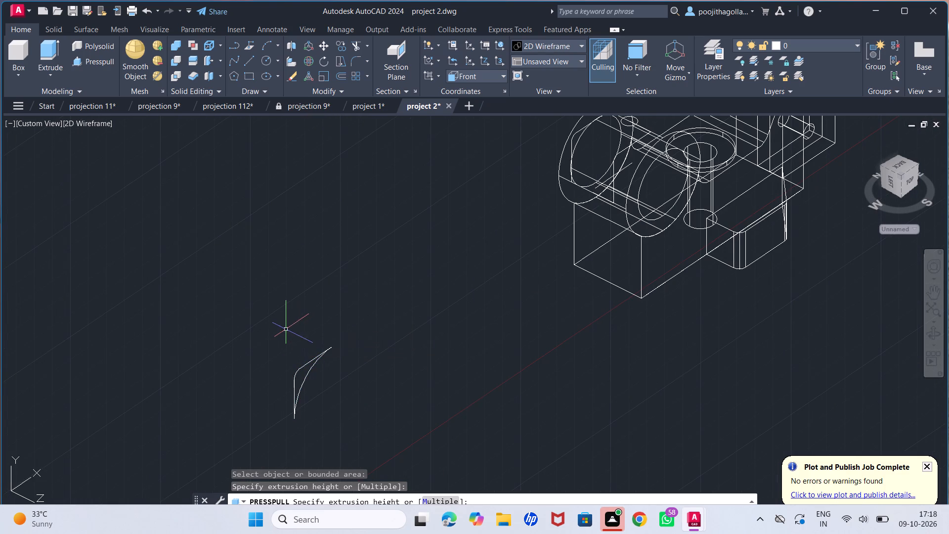
Set the viewport's visual style to Shades of Gray.
left_click(104, 126)
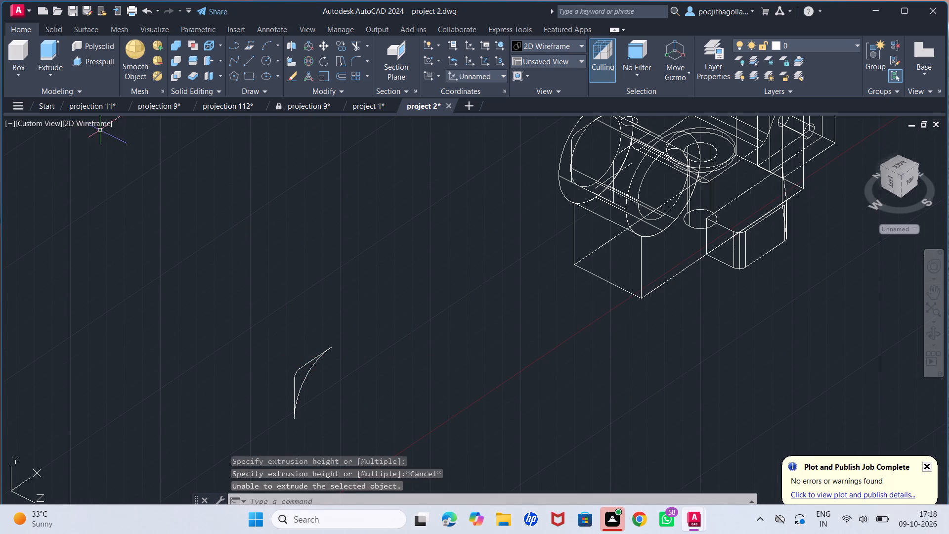
left_click(97, 127)
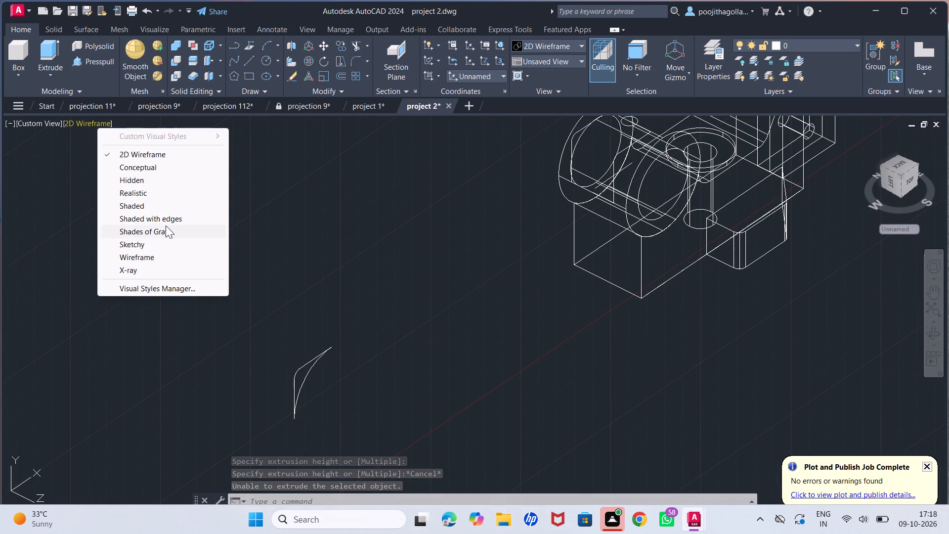
left_click(166, 225)
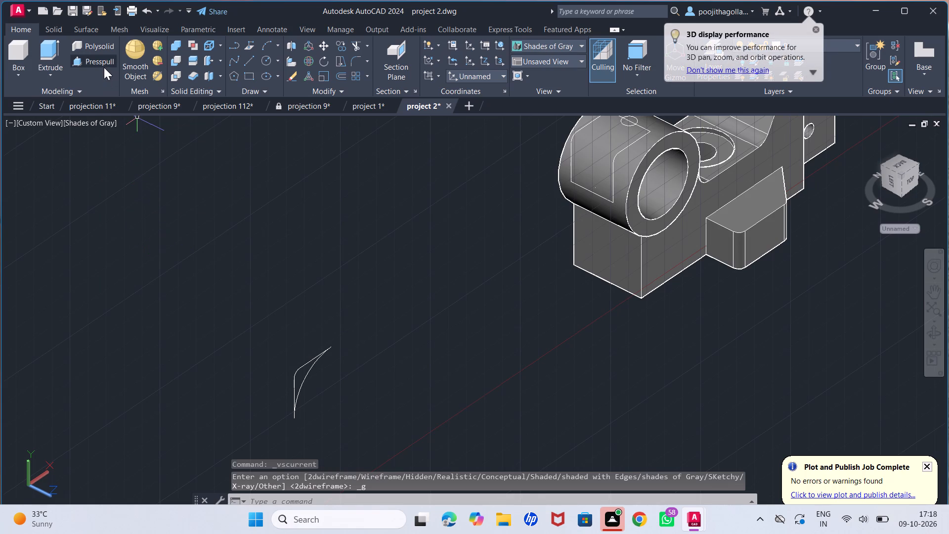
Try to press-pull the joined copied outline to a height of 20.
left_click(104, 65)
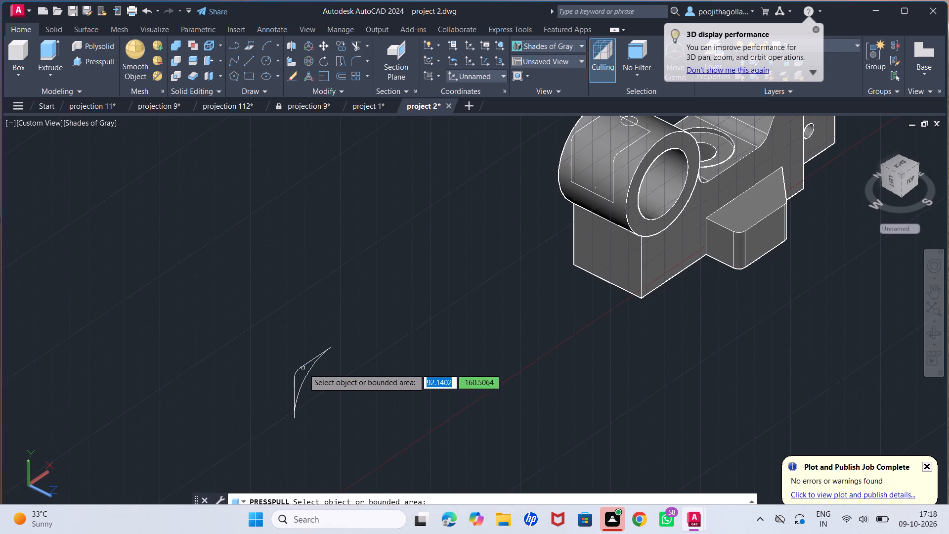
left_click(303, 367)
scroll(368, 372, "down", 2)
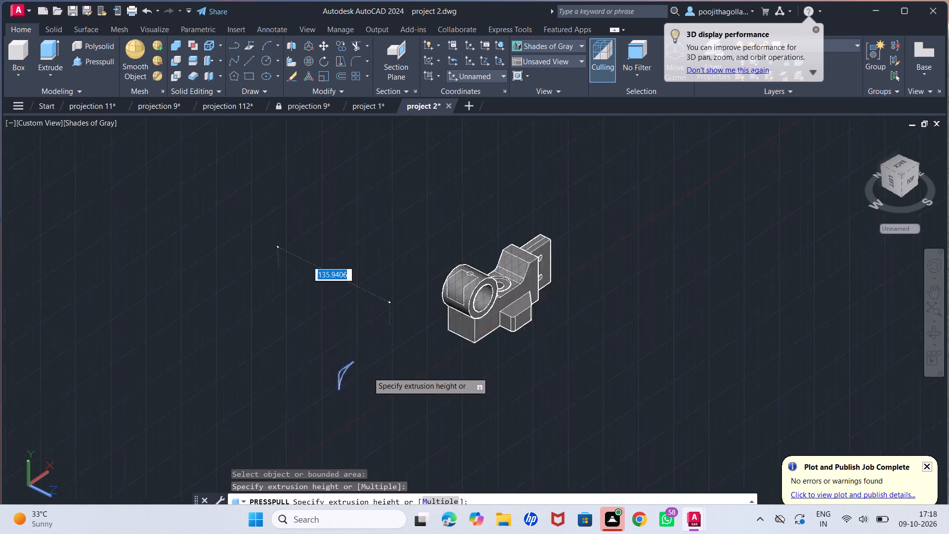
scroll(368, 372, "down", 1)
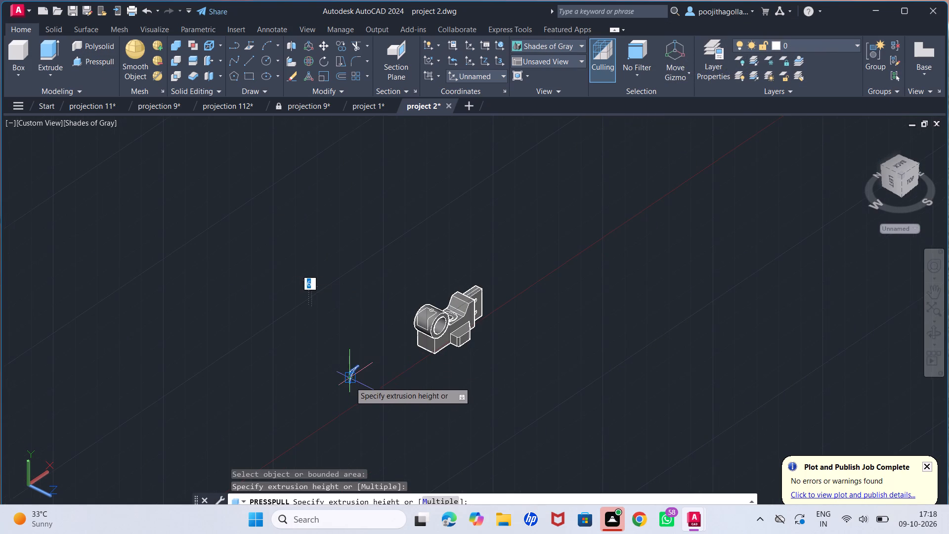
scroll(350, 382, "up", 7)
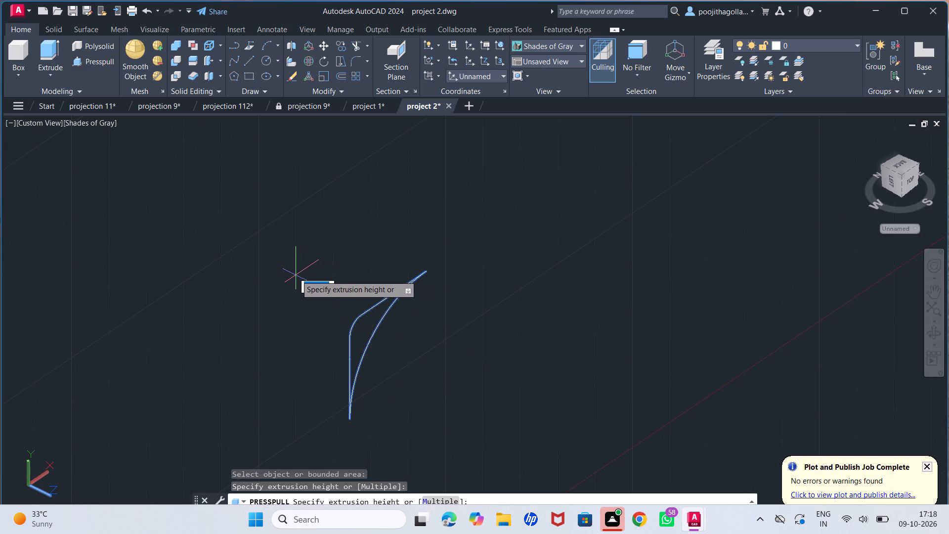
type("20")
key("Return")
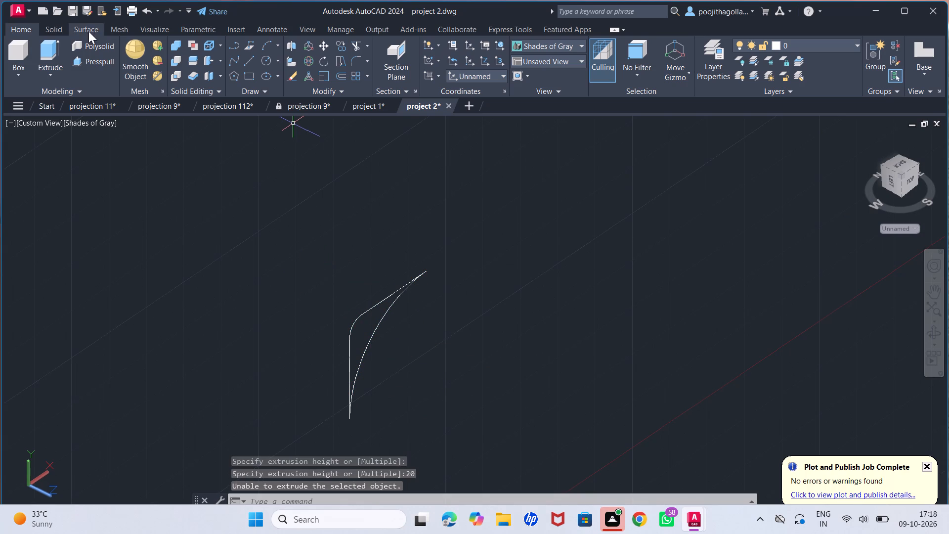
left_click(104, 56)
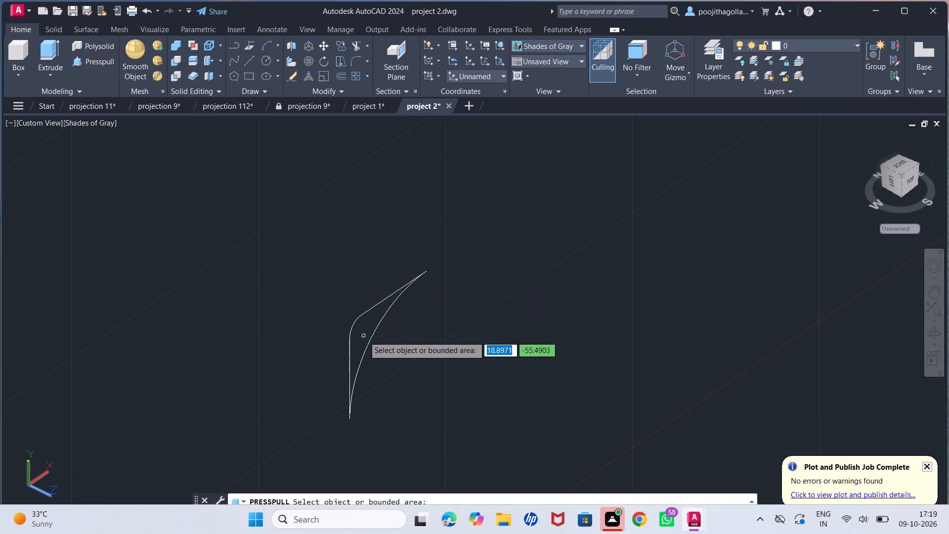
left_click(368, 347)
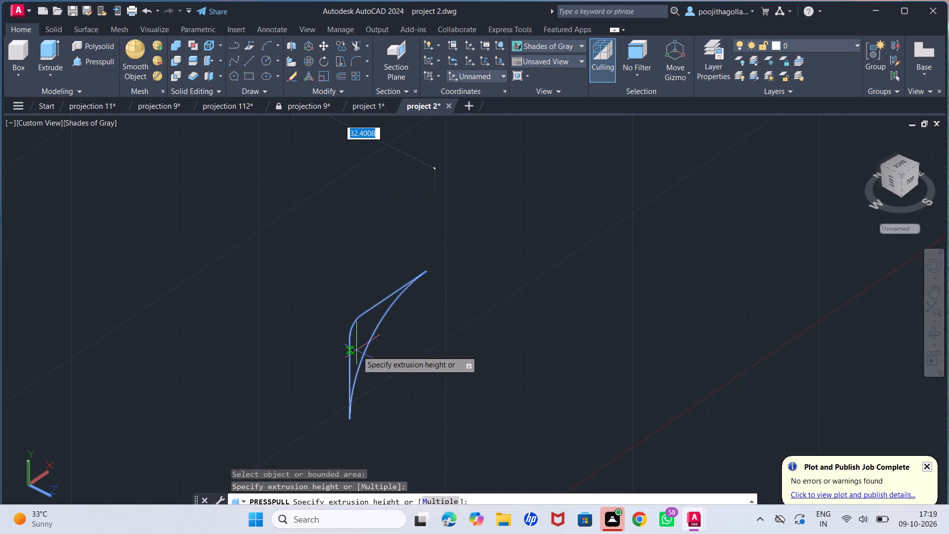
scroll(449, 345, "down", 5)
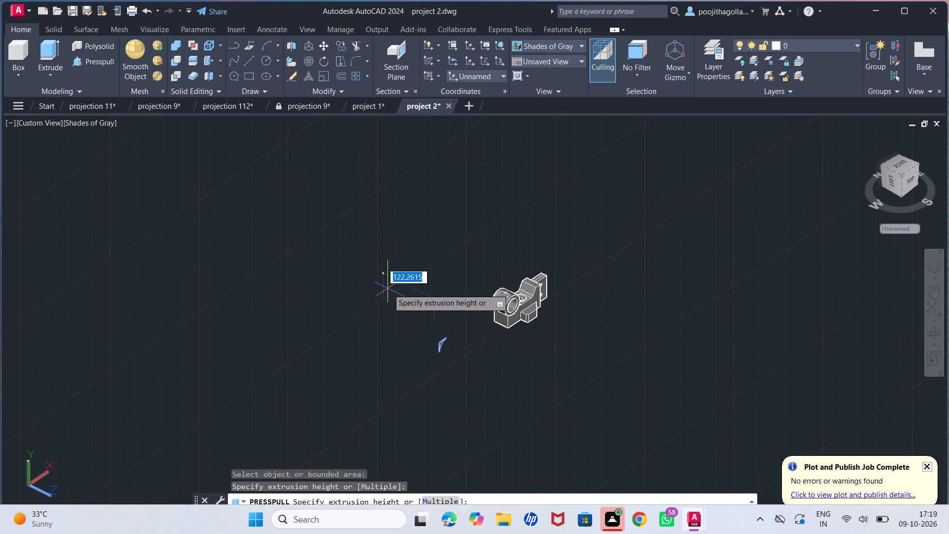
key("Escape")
Examine the joined copied outline closely, including the pointed upper tip where the sloped line meets the arc.
scroll(436, 363, "up", 3)
scroll(583, 312, "up", 3)
scroll(386, 302, "up", 1)
middle_click_drag(386, 302, 387, 266)
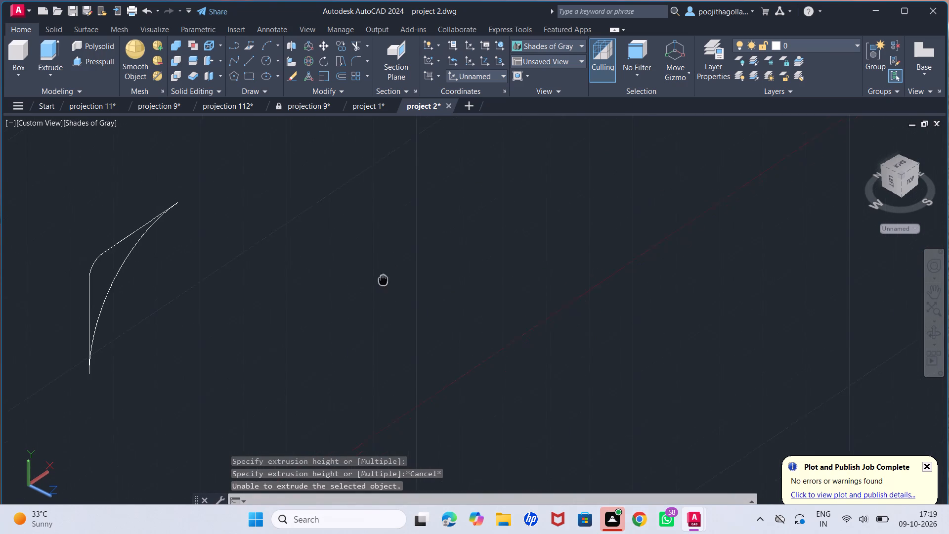
middle_click_drag(387, 266, 387, 264)
scroll(387, 262, "down", 2)
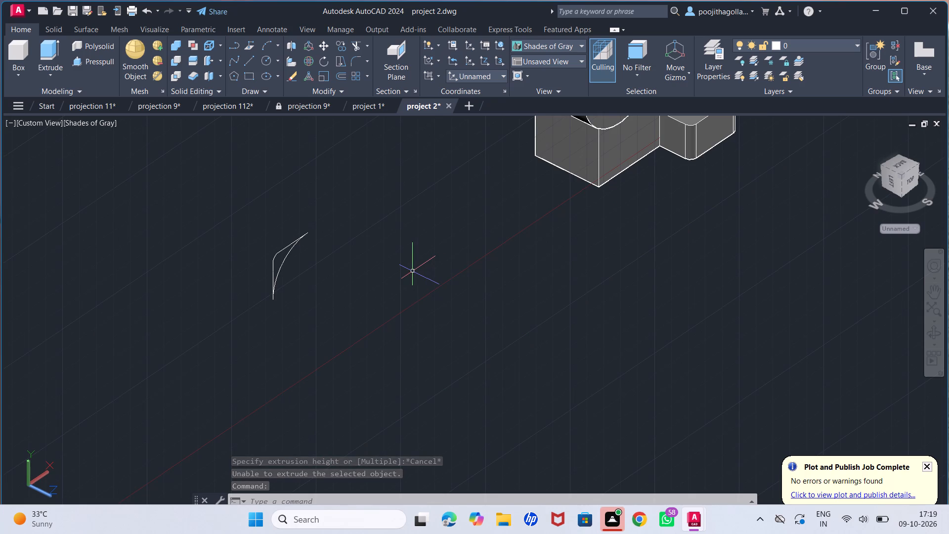
scroll(377, 238, "down", 1)
middle_click_drag(378, 241, 378, 292)
scroll(338, 290, "up", 5)
scroll(270, 276, "up", 2)
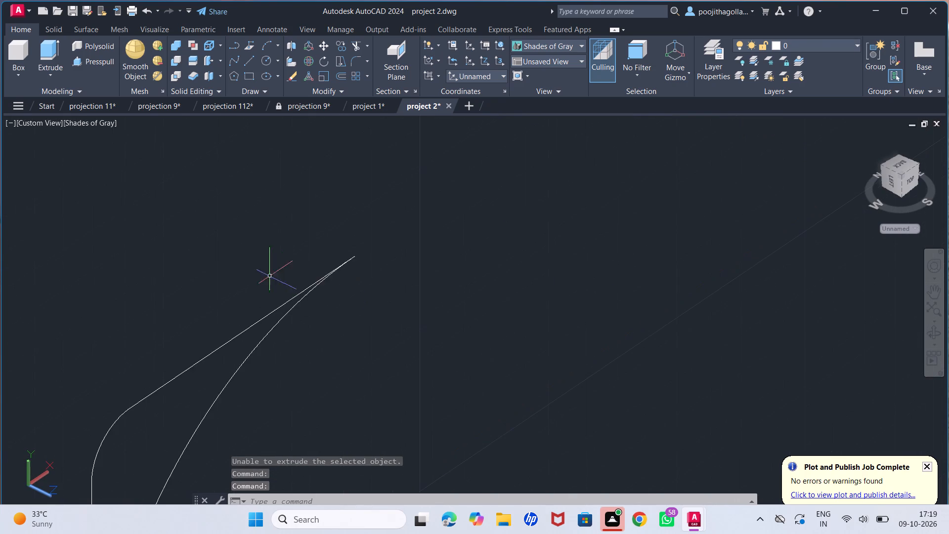
scroll(330, 296, "down", 3)
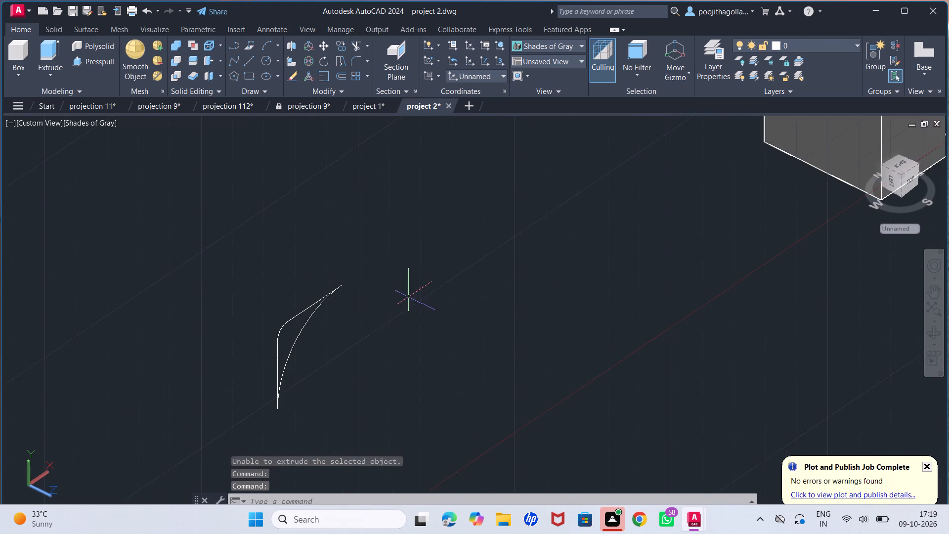
Move the outer circle on the large cylinder's front face 6 units back, from its upper quadrant to the upper end of the original profile's sloped line.
middle_click_drag(415, 303, 406, 289)
scroll(406, 286, "down", 2)
middle_click_drag(421, 299, 427, 333)
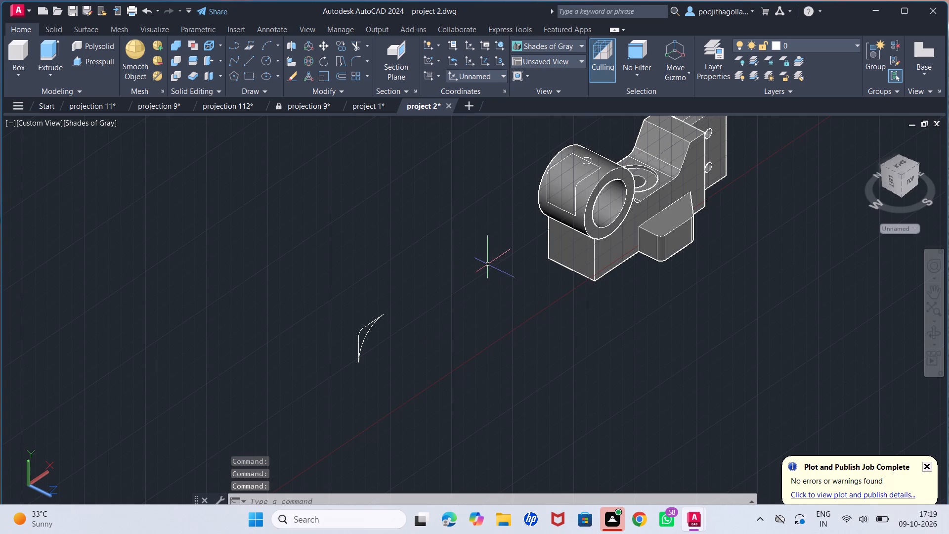
scroll(601, 192, "up", 2)
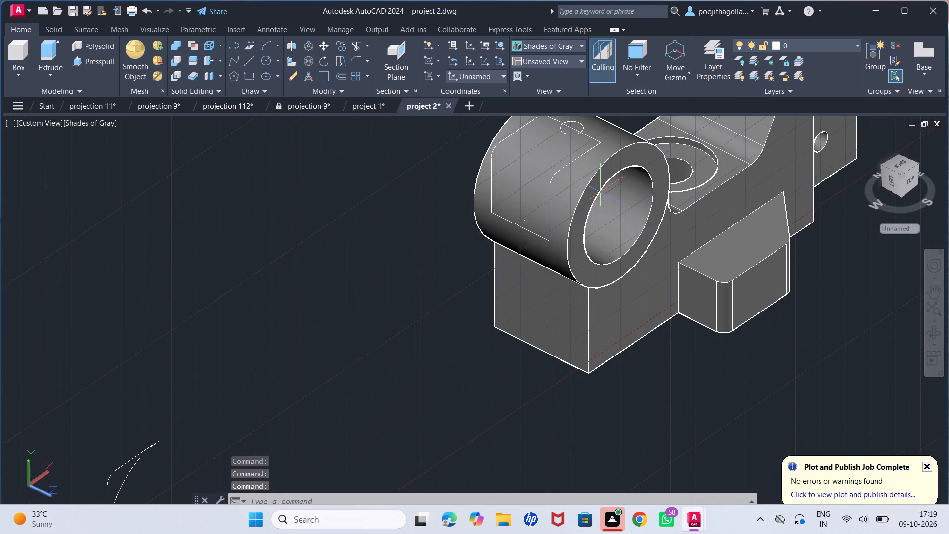
left_click(604, 162)
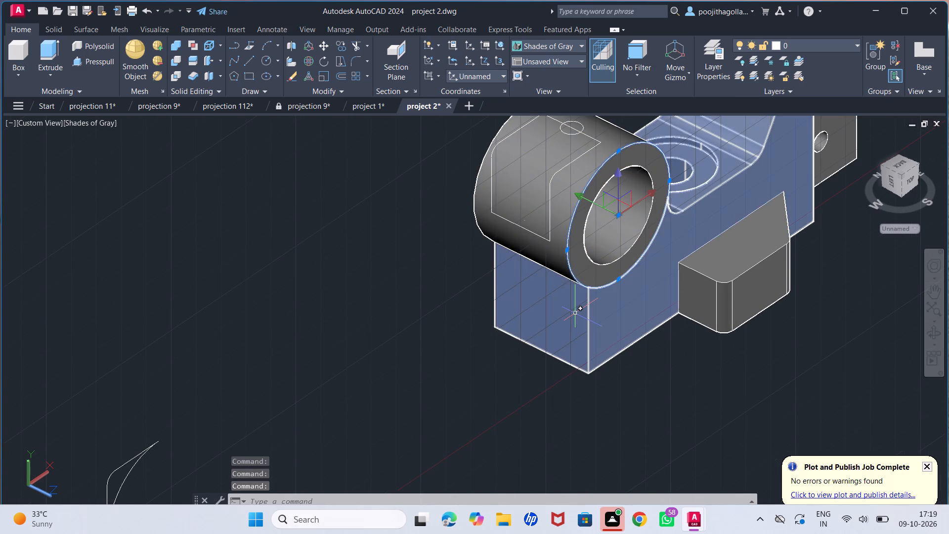
key("m")
key("Return")
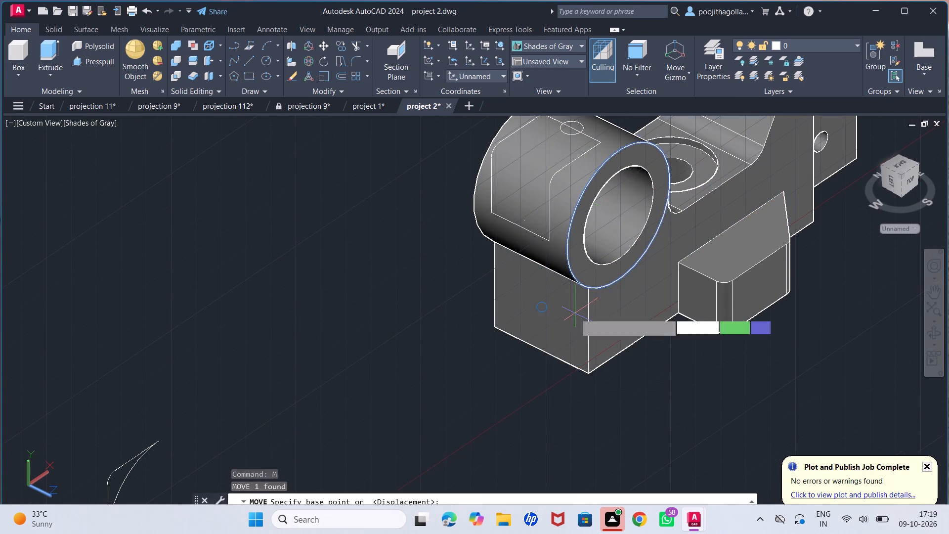
left_click(623, 151)
scroll(608, 151, "up", 4)
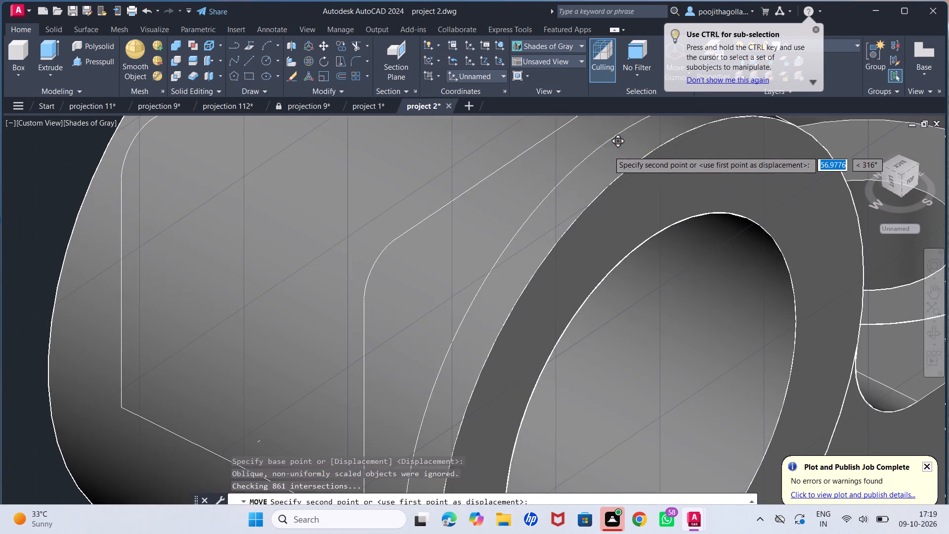
middle_click_drag(591, 138, 603, 181)
scroll(603, 181, "up", 1)
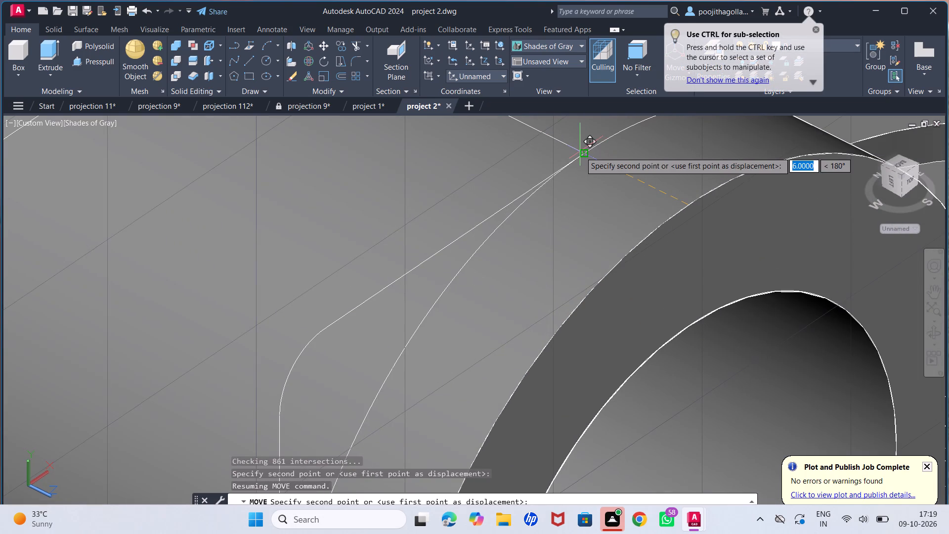
left_click(586, 155)
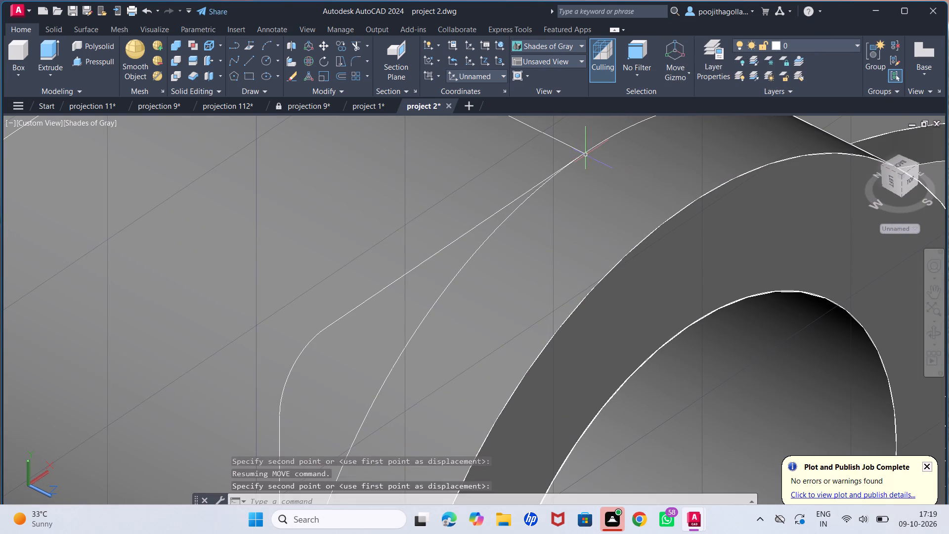
scroll(586, 155, "down", 3)
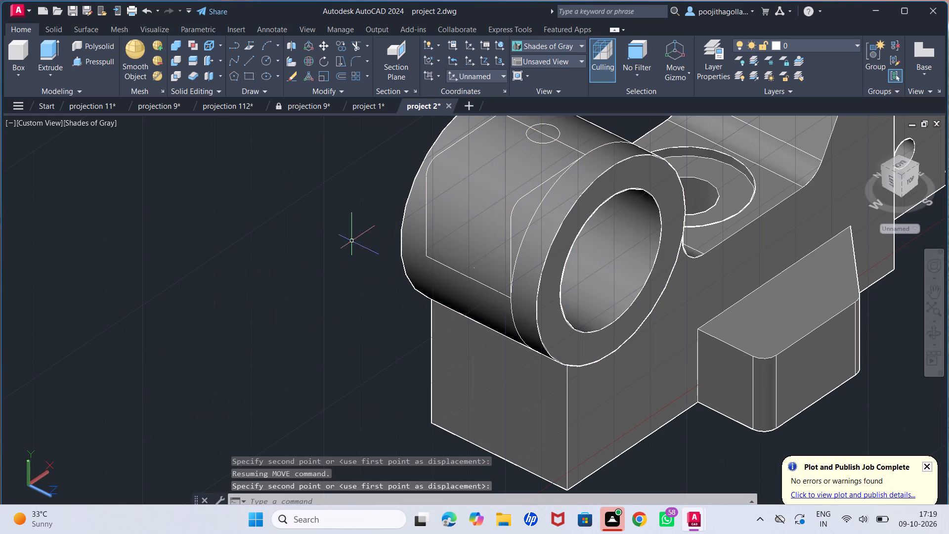
key("Escape")
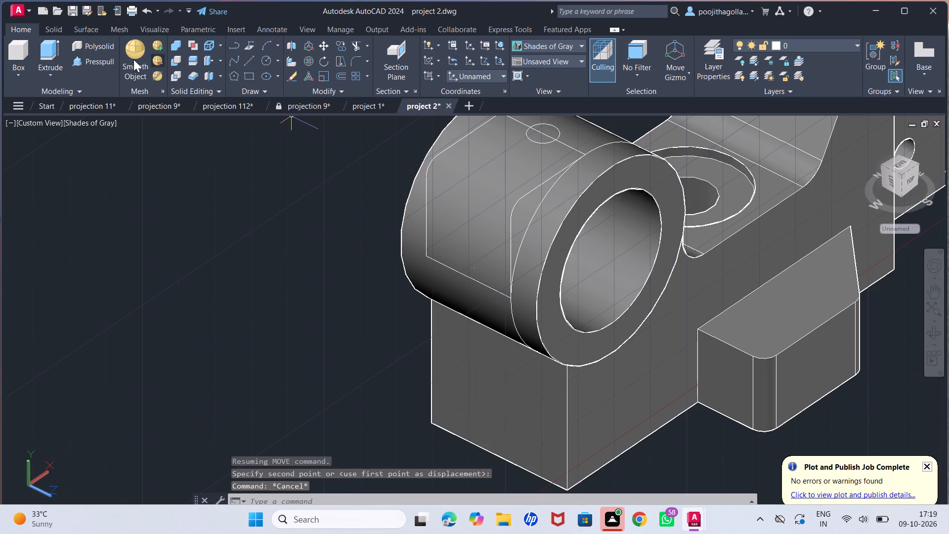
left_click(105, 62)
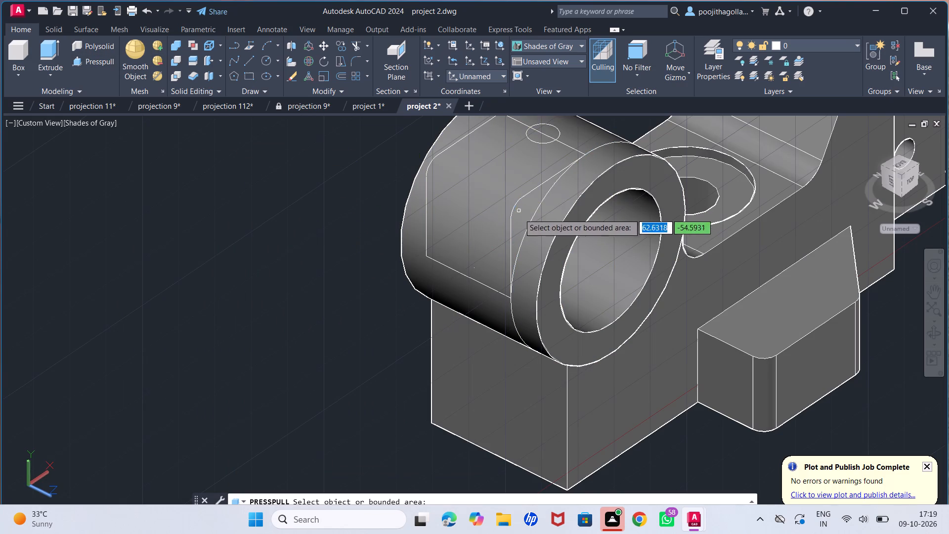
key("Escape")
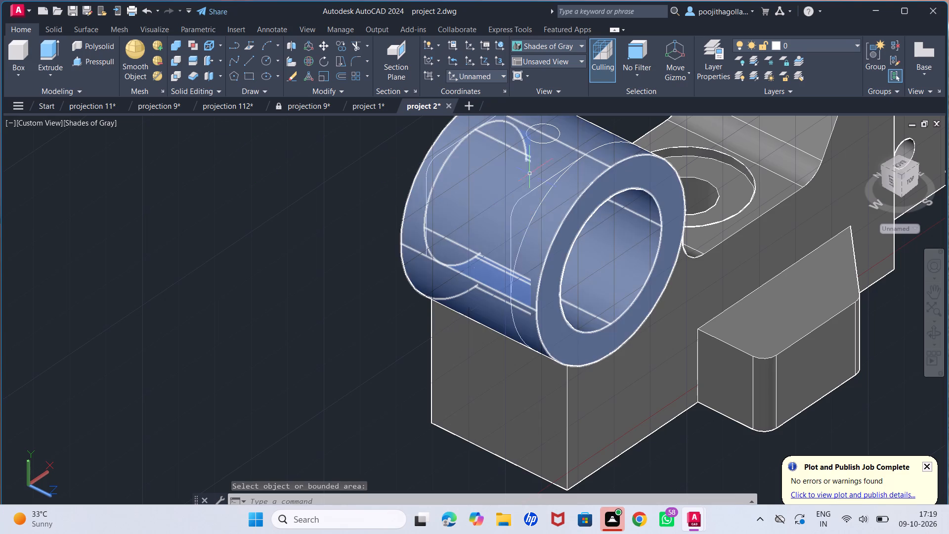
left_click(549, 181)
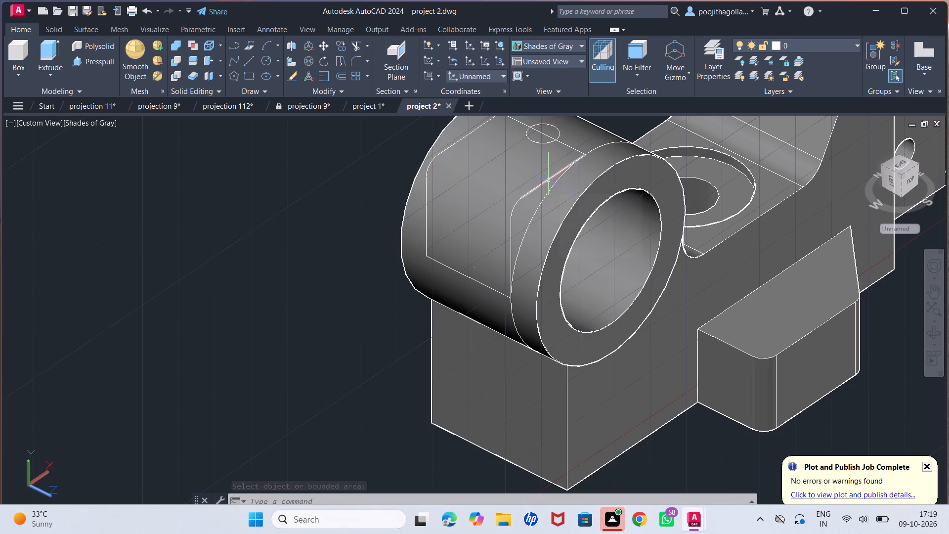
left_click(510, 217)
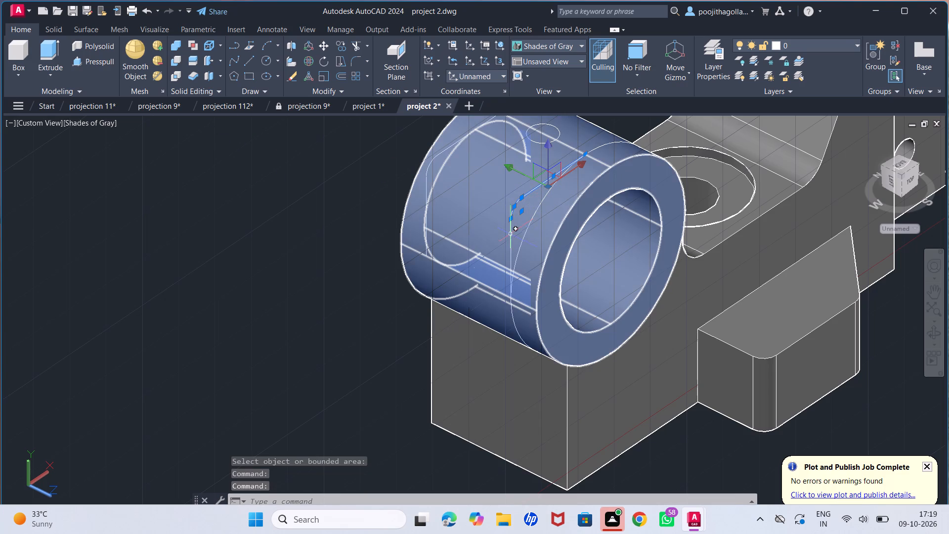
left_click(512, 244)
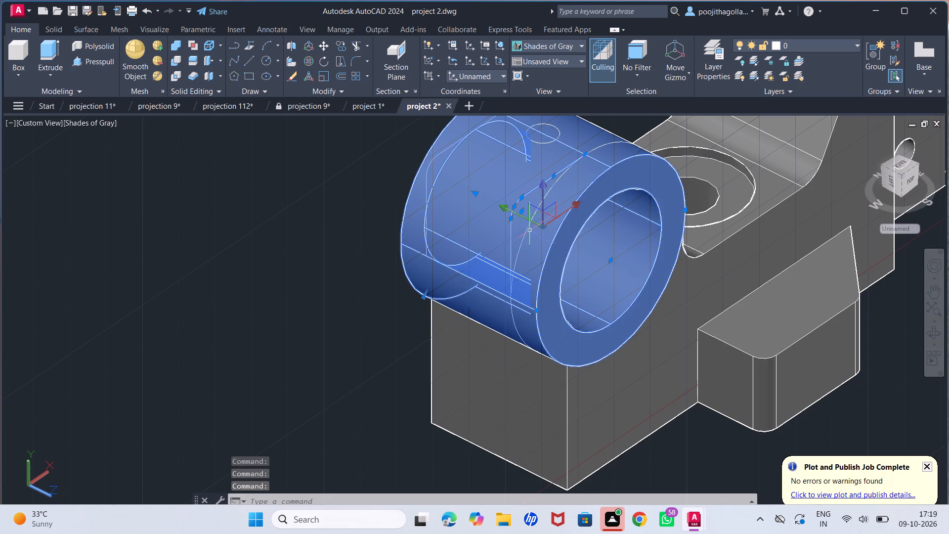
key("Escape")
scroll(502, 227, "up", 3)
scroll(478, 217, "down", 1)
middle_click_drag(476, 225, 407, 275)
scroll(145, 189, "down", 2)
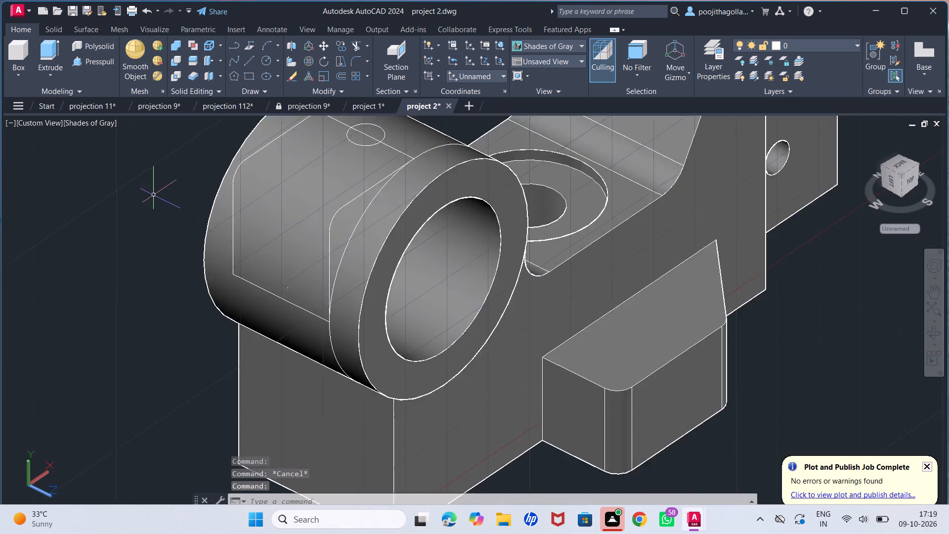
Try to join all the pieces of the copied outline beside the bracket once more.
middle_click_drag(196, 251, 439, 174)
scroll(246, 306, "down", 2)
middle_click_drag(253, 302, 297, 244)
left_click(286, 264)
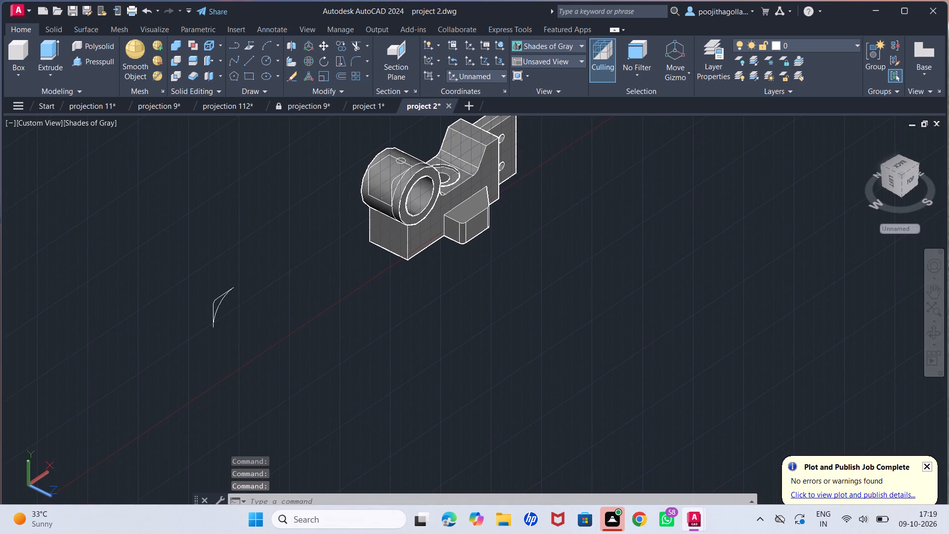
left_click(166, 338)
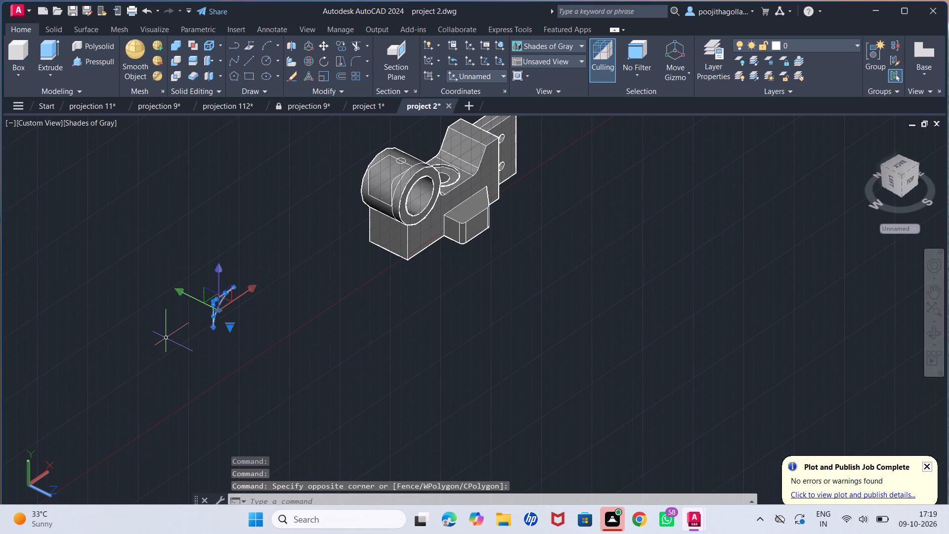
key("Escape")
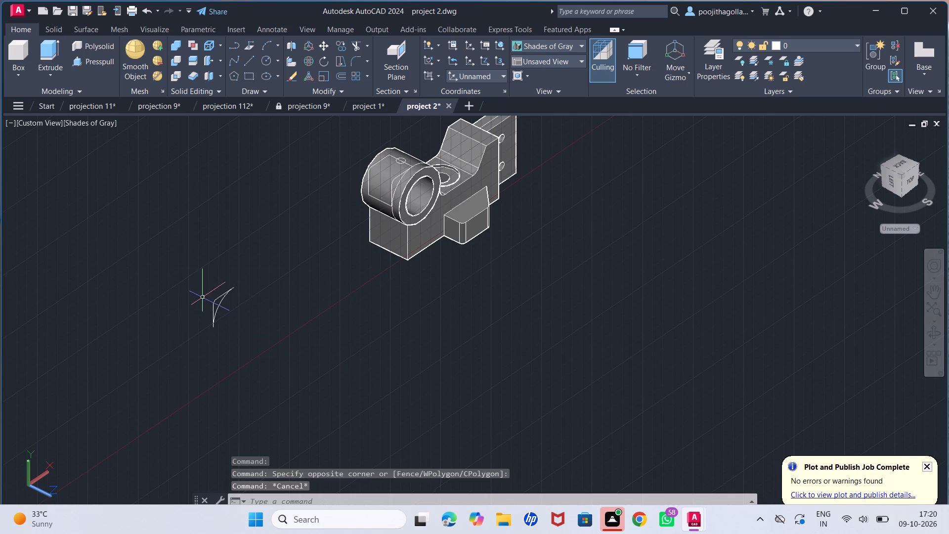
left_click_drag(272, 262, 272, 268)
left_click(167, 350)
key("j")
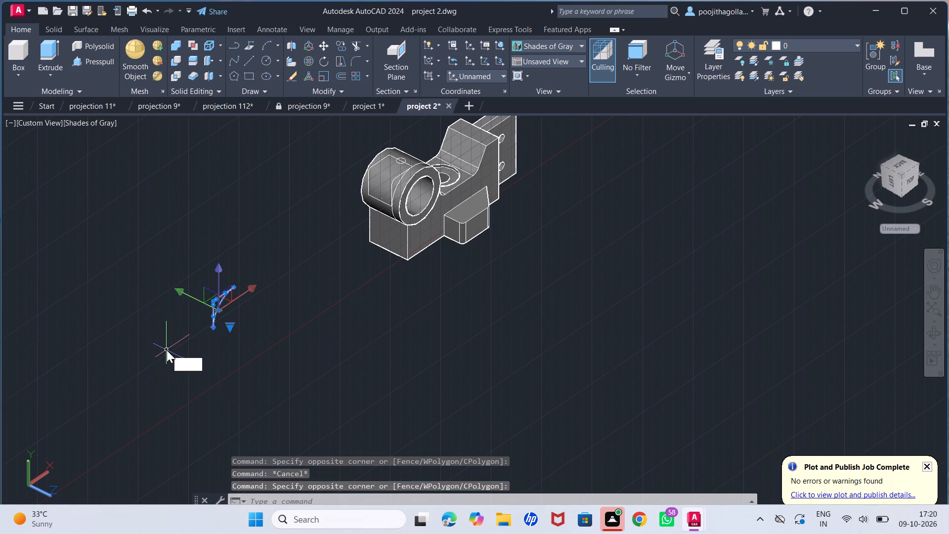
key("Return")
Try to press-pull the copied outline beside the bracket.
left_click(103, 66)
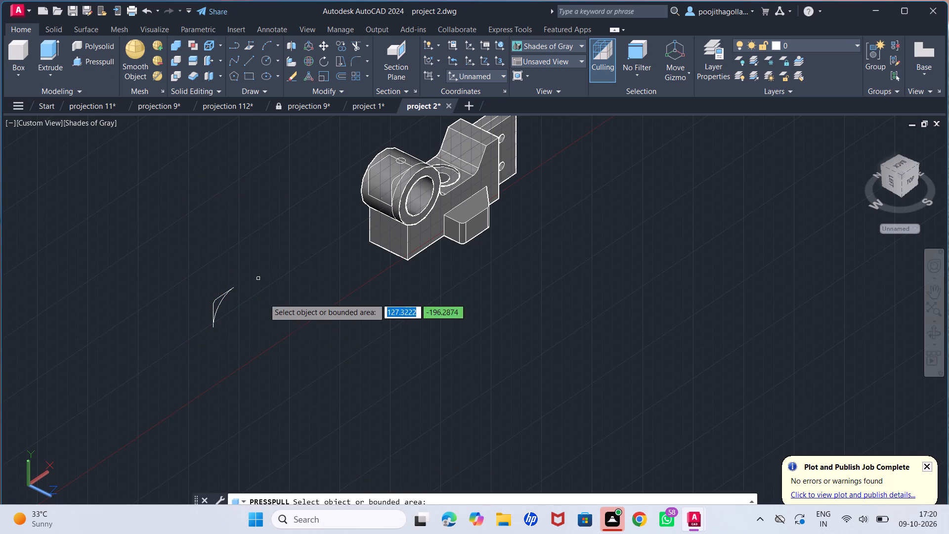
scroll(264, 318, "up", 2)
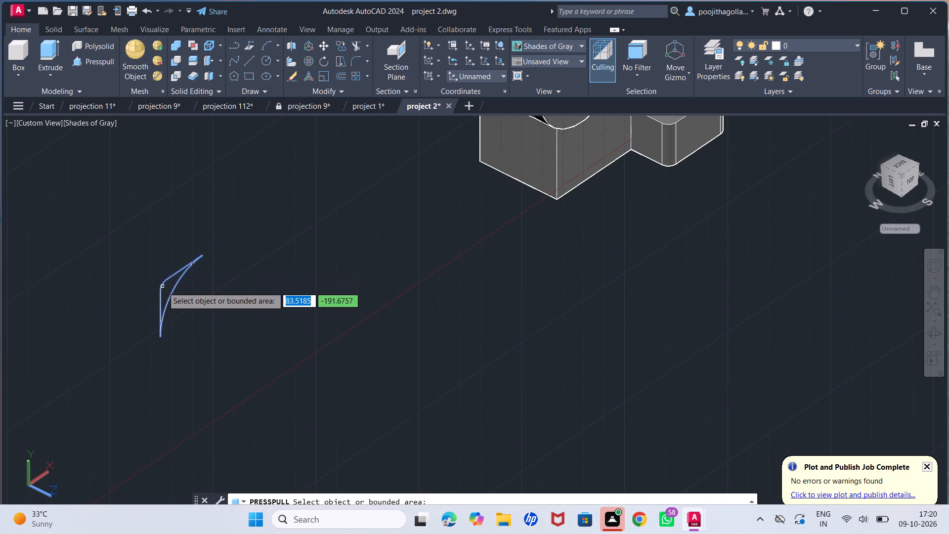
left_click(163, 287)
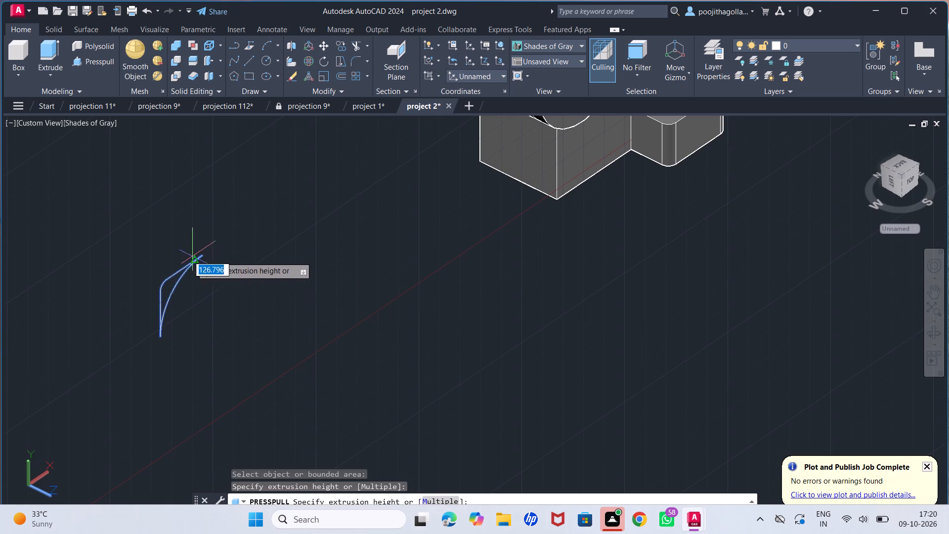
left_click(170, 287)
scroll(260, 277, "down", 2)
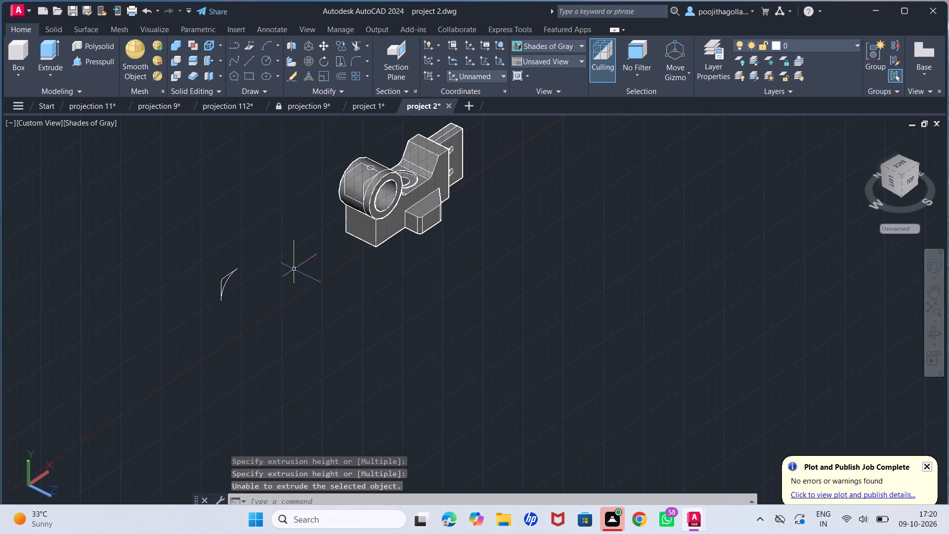
Set the viewport's visual style to 2D Wireframe.
middle_click_drag(338, 262, 307, 354)
scroll(334, 303, "up", 3)
middle_click_drag(340, 272, 331, 345)
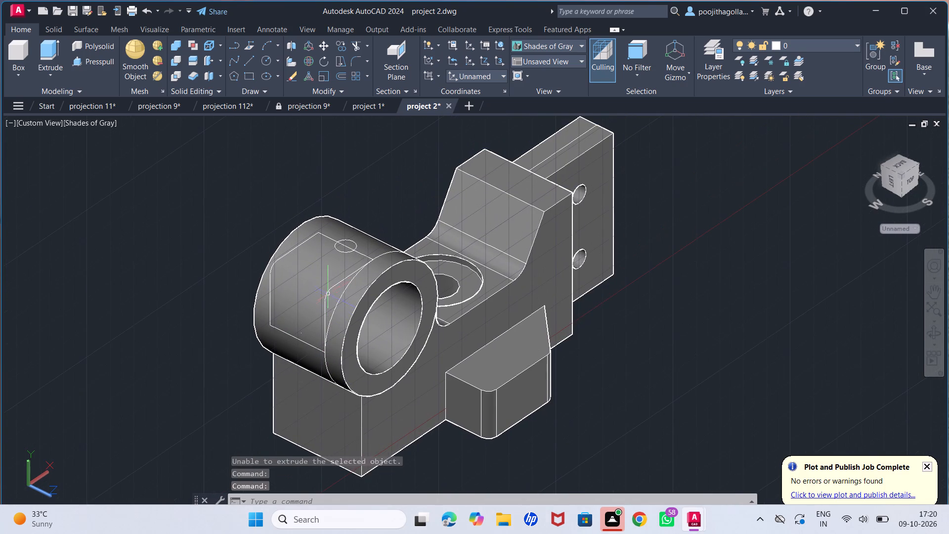
scroll(328, 293, "up", 1)
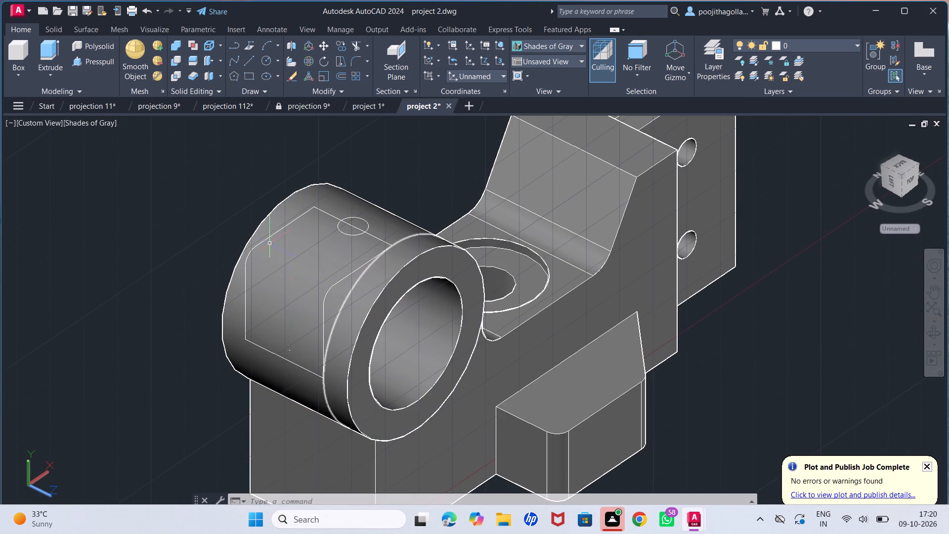
left_click(79, 118)
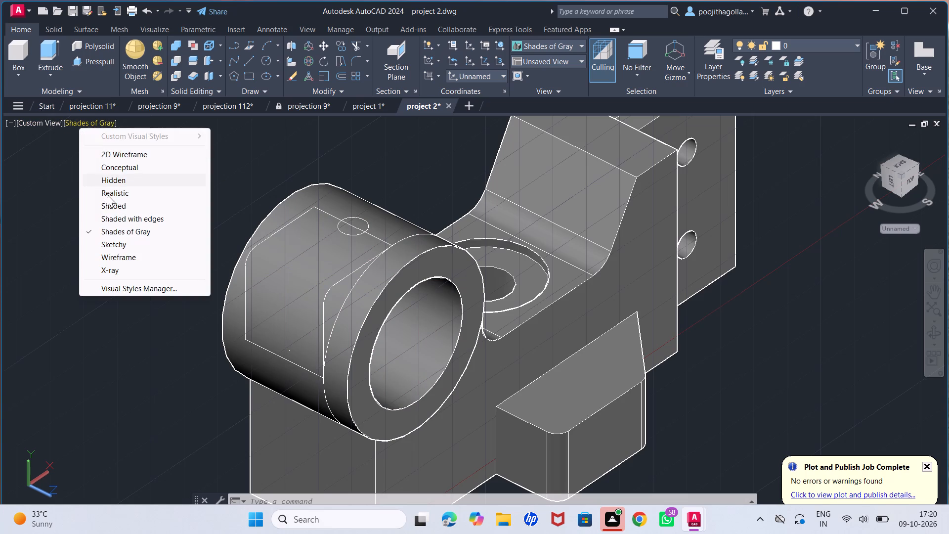
left_click(143, 233)
left_click(97, 123)
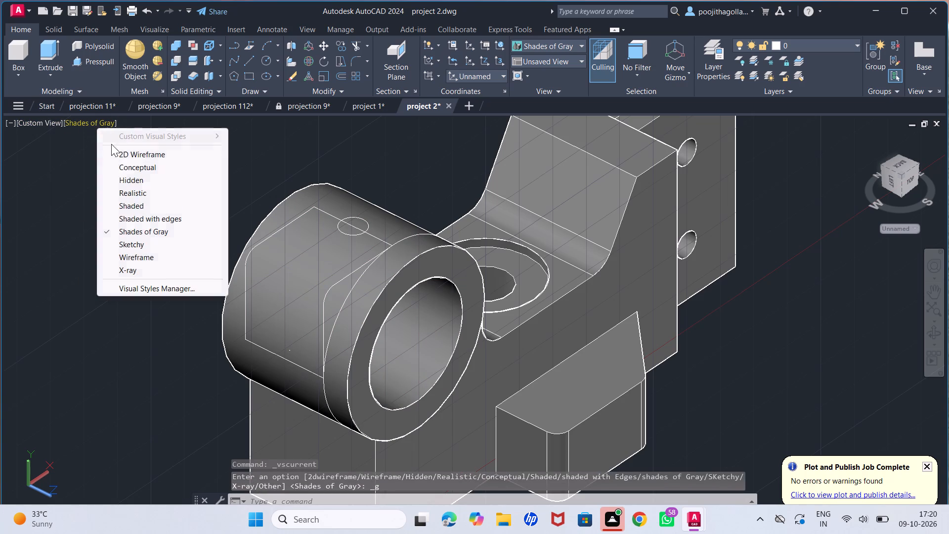
left_click(152, 156)
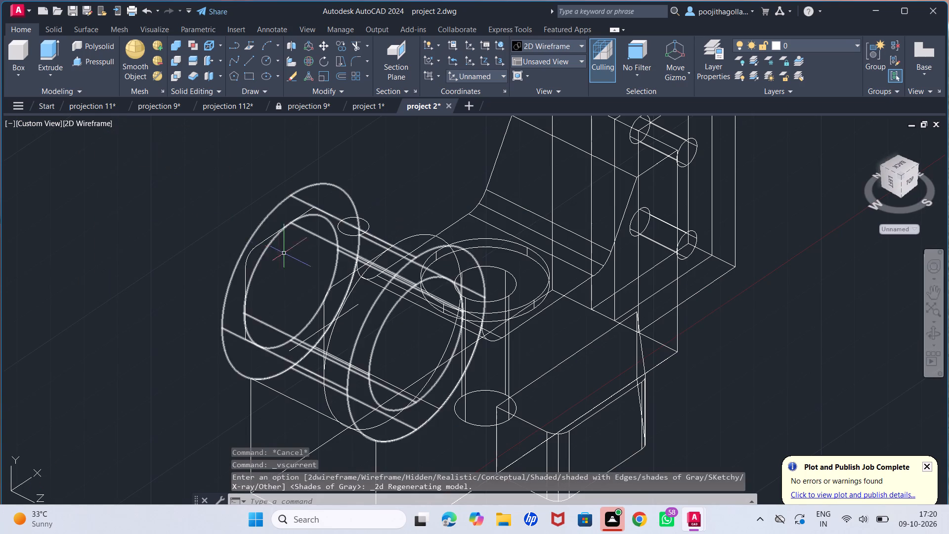
Join the original profile's sloped line, vertical line and fillet arc, with the moved circle included in the selection.
left_click(338, 281)
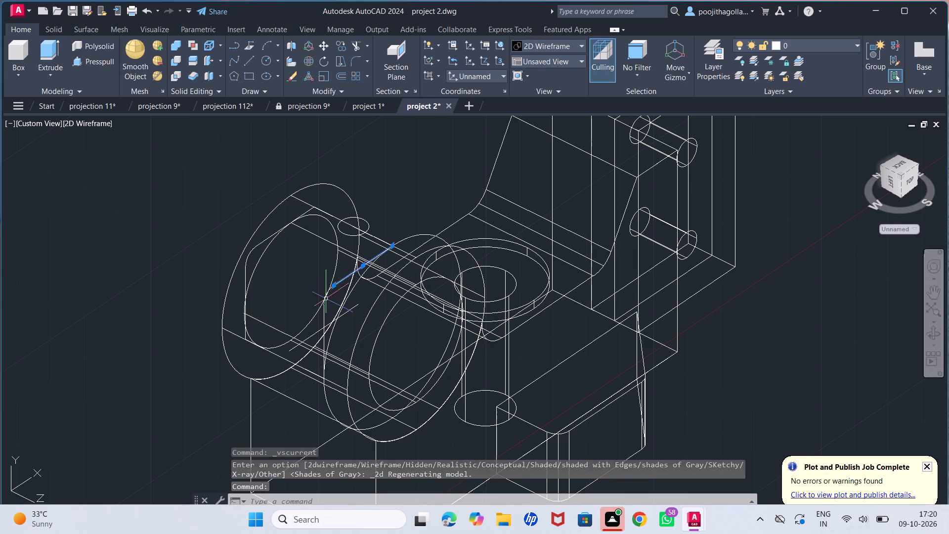
scroll(322, 310, "up", 4)
middle_click_drag(337, 298, 336, 261)
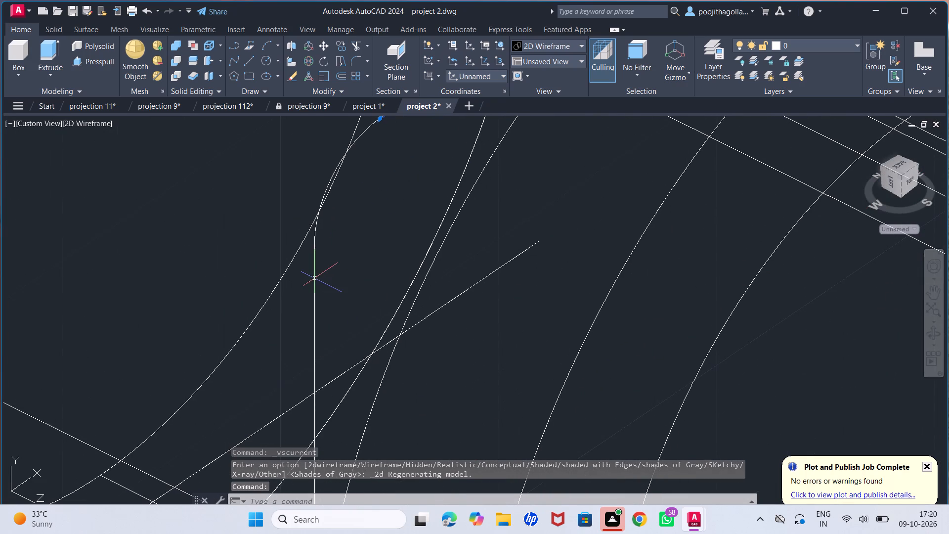
left_click(313, 298)
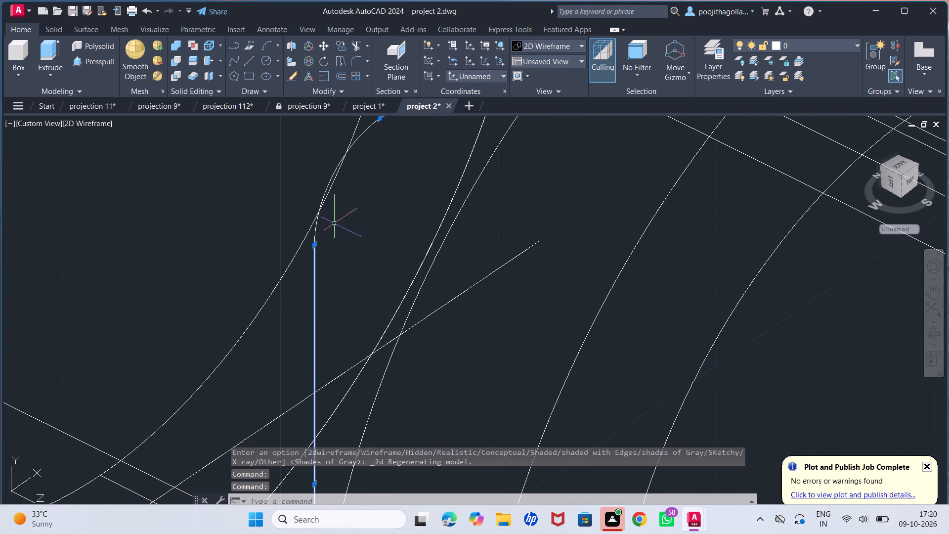
scroll(333, 180, "up", 2)
left_click(324, 177)
scroll(361, 235, "down", 2)
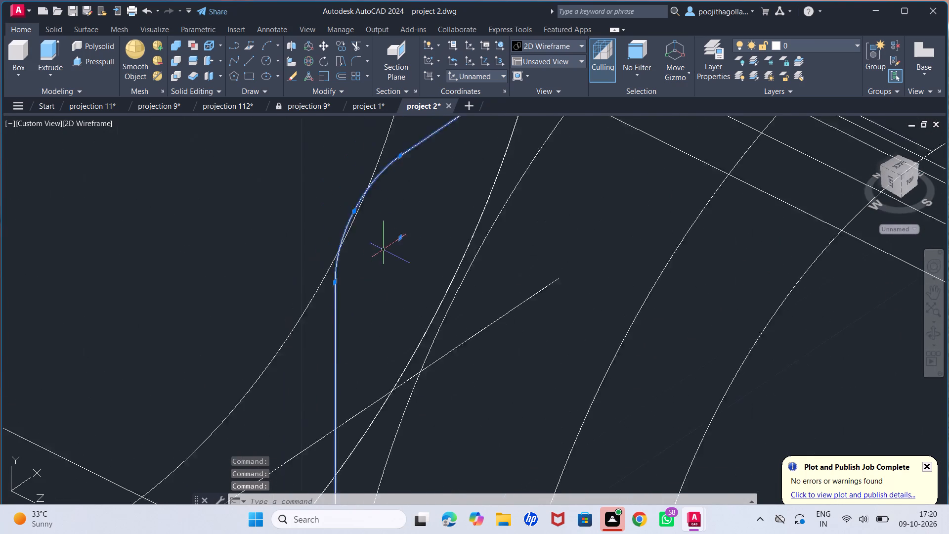
scroll(387, 251, "down", 1)
middle_click_drag(401, 246, 385, 211)
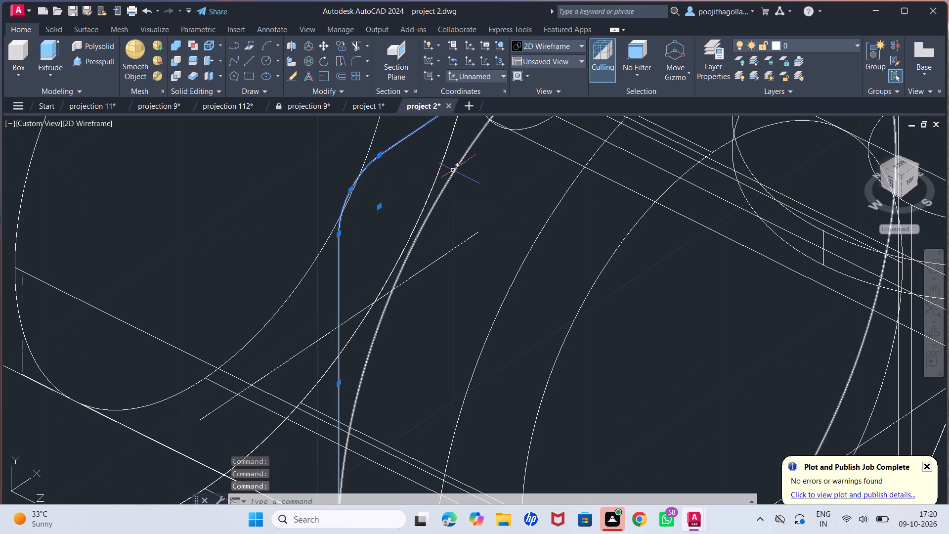
left_click(453, 170)
scroll(458, 202, "down", 2)
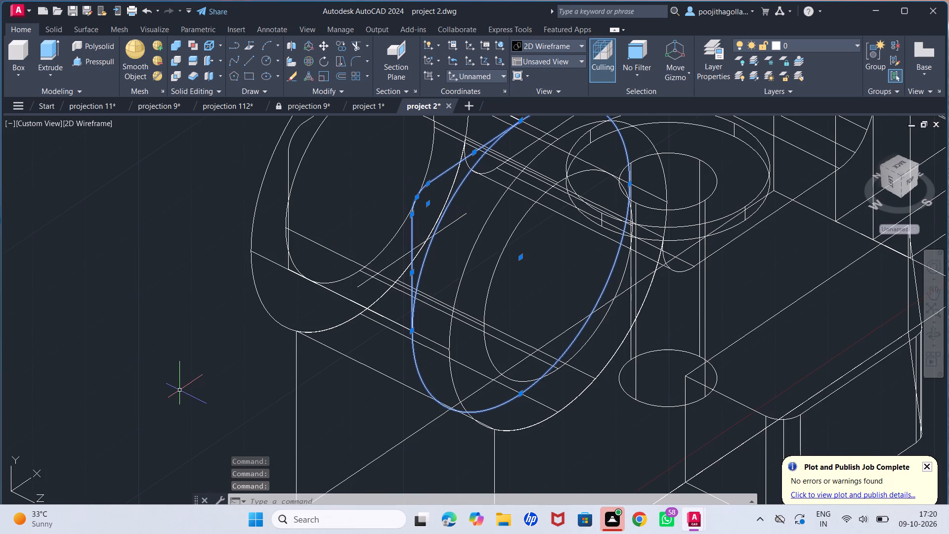
key("j")
key("Return")
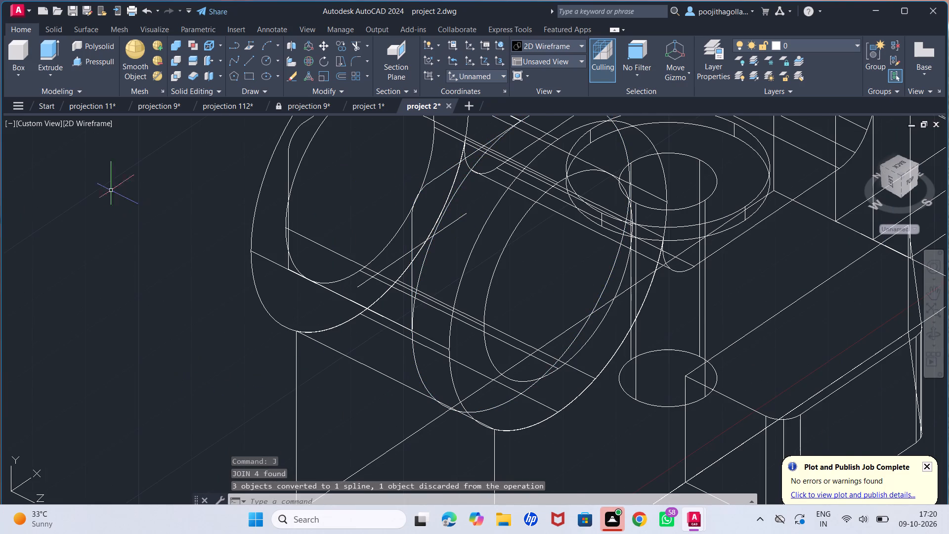
Press-pull the joined original profile to a height of 20, back along the large cylinder.
left_click(108, 62)
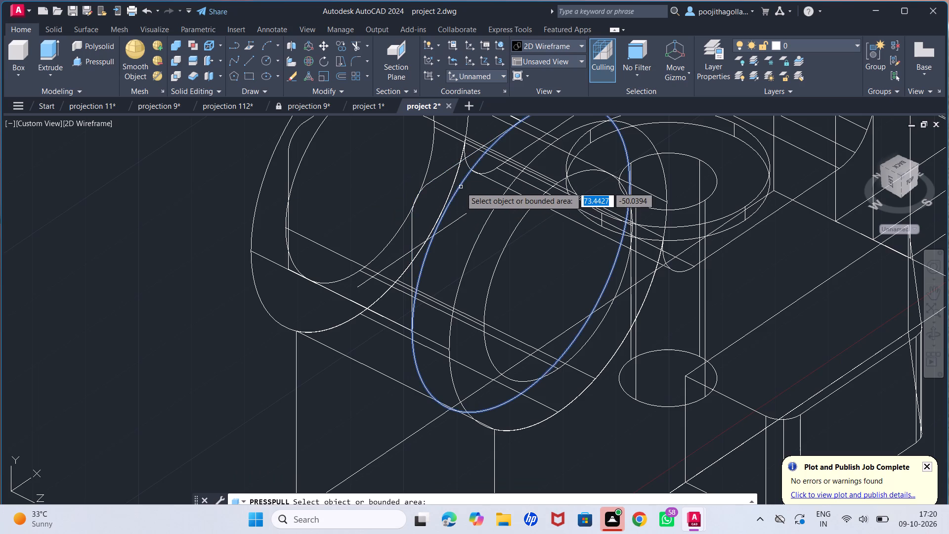
left_click(413, 229)
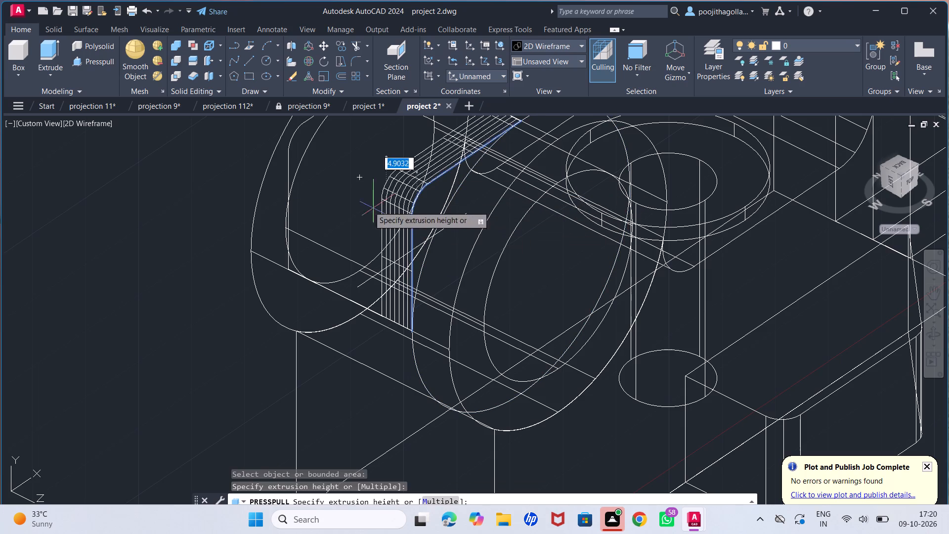
scroll(318, 167, "down", 2)
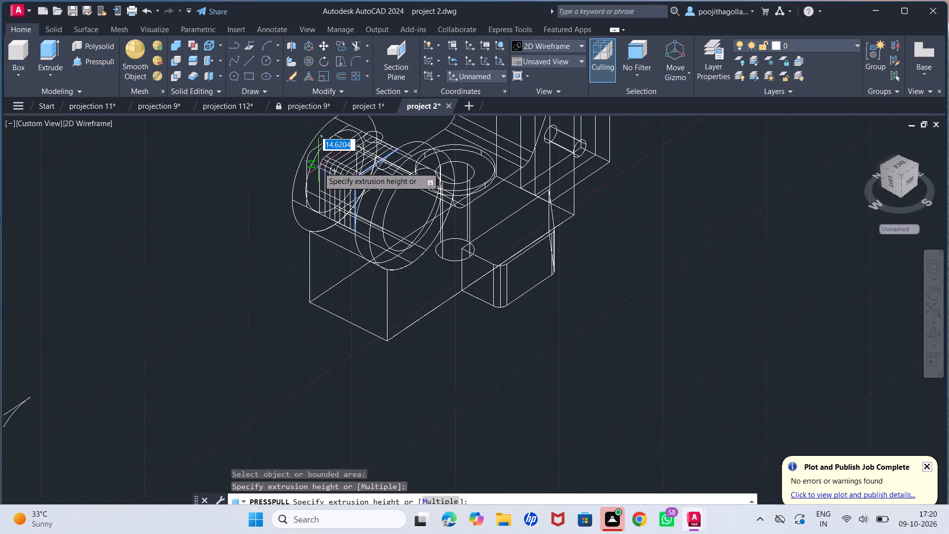
middle_click_drag(318, 169, 323, 207)
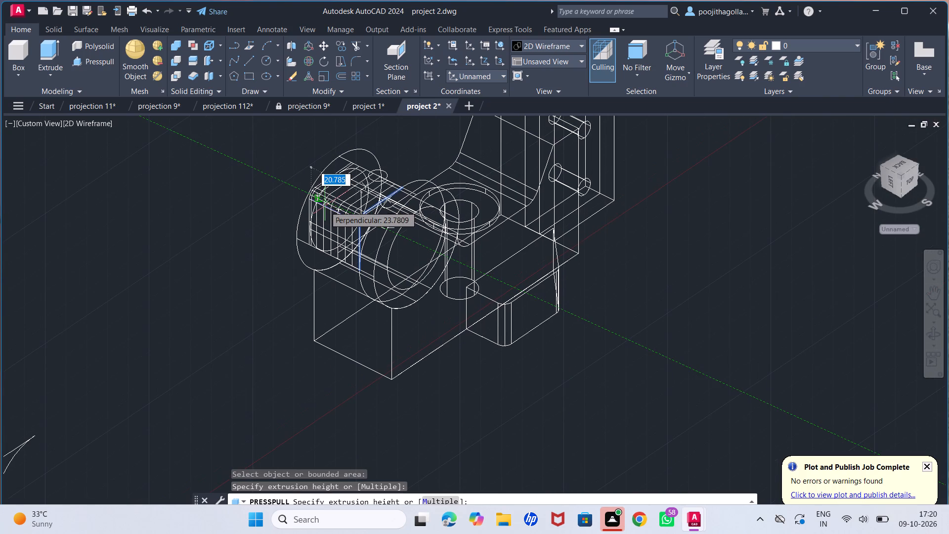
type("20")
key("Return")
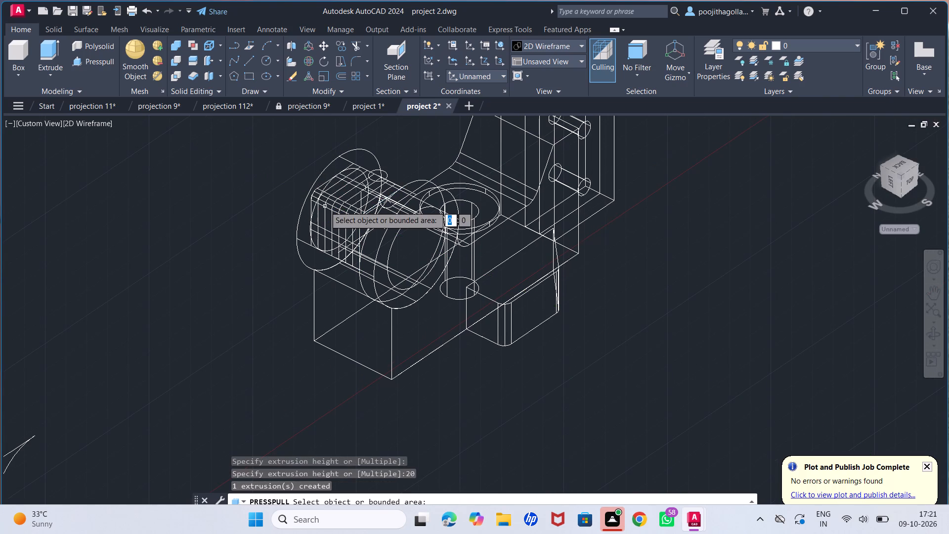
key("Escape")
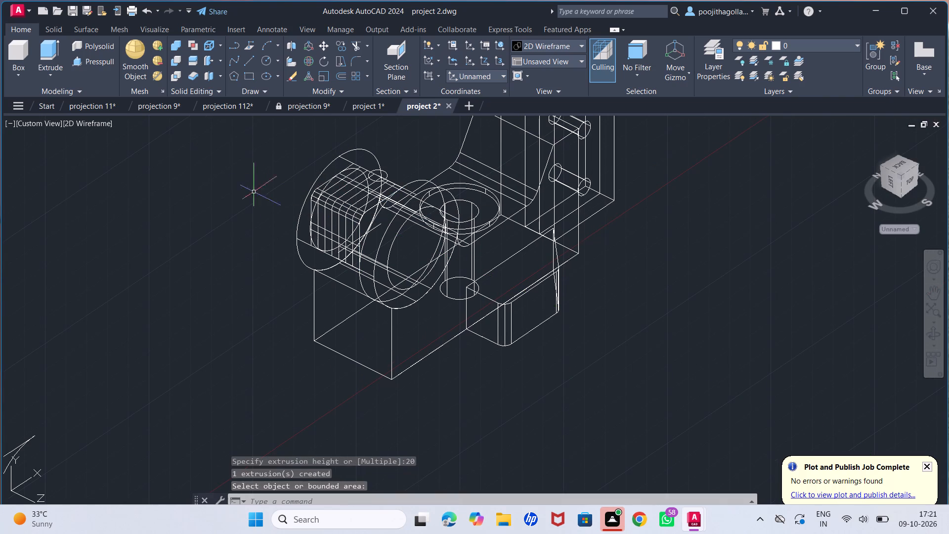
Set the viewport's visual style to Shades of Gray.
left_click(107, 121)
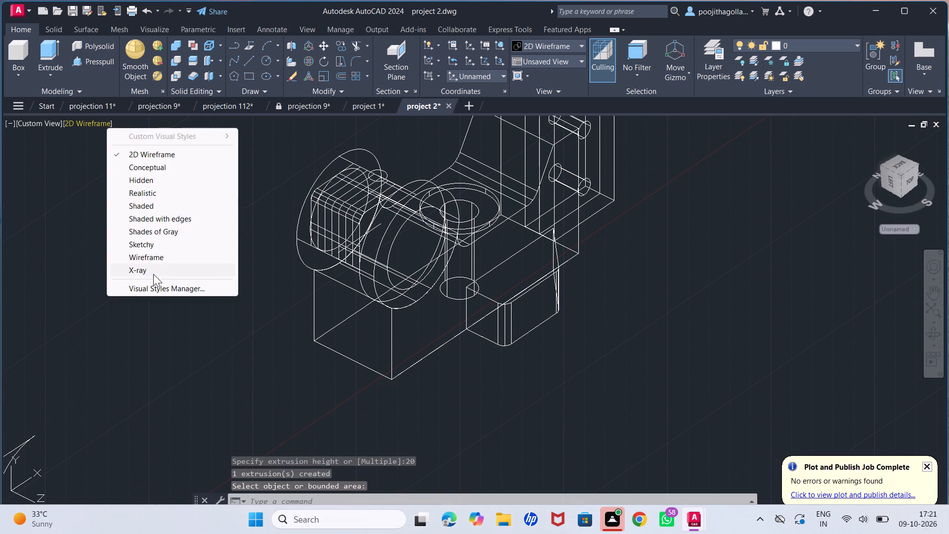
left_click(164, 234)
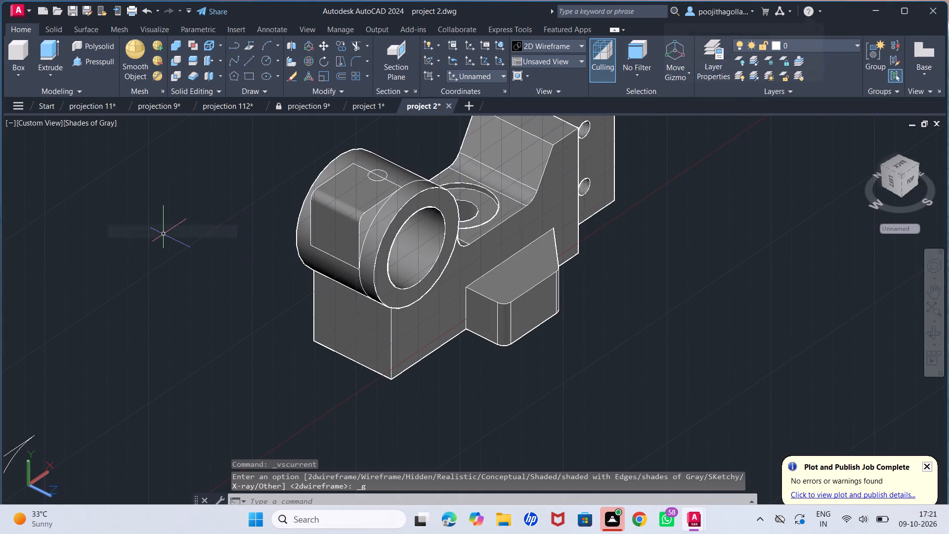
Examine the press-pulled profile around the large cylinder from the front and at an angle, including the space between them.
scroll(398, 245, "up", 3)
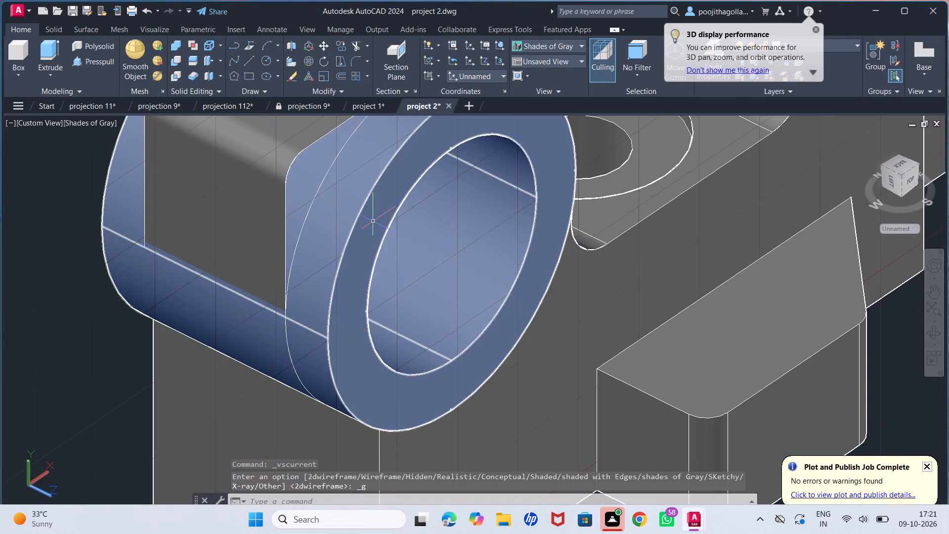
left_click(928, 338)
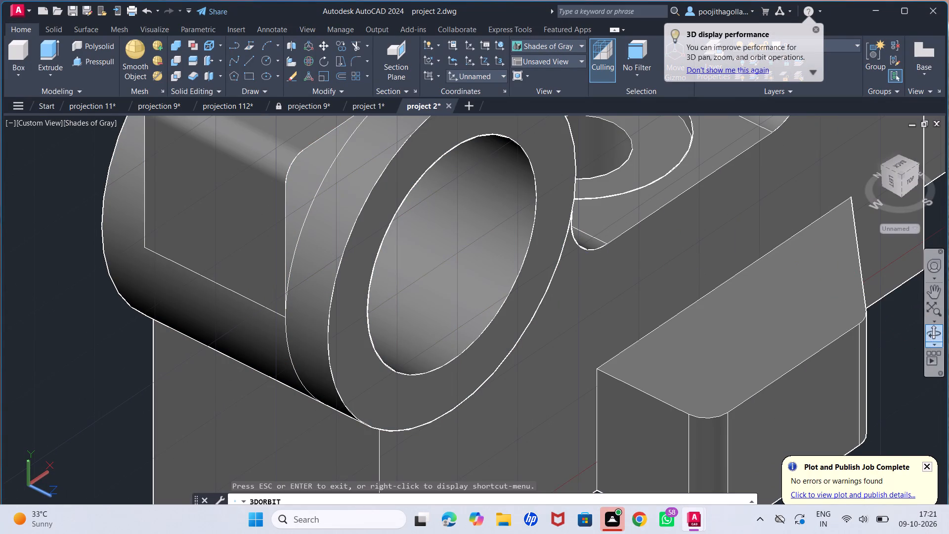
left_click_drag(811, 271, 726, 251)
middle_click_drag(618, 235, 616, 252)
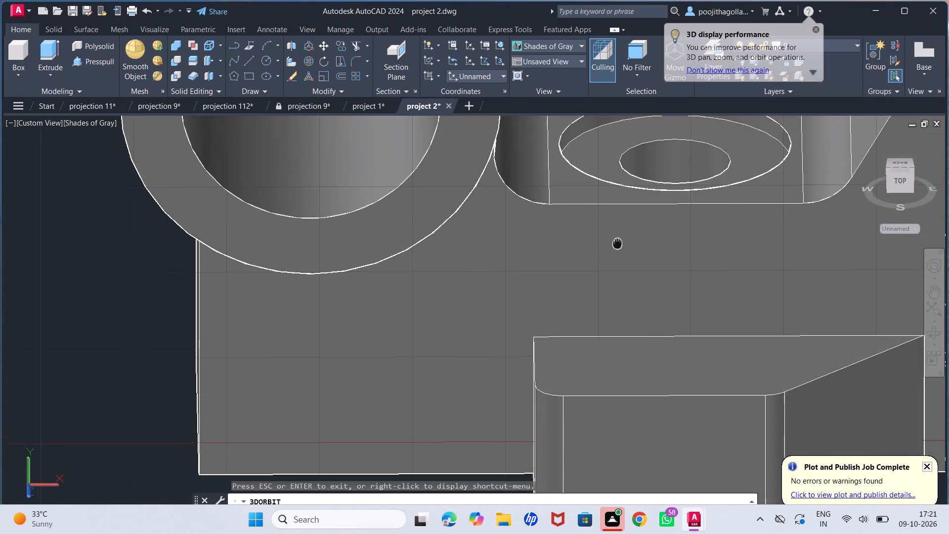
middle_click_drag(616, 252, 600, 492)
left_click_drag(337, 297, 362, 265)
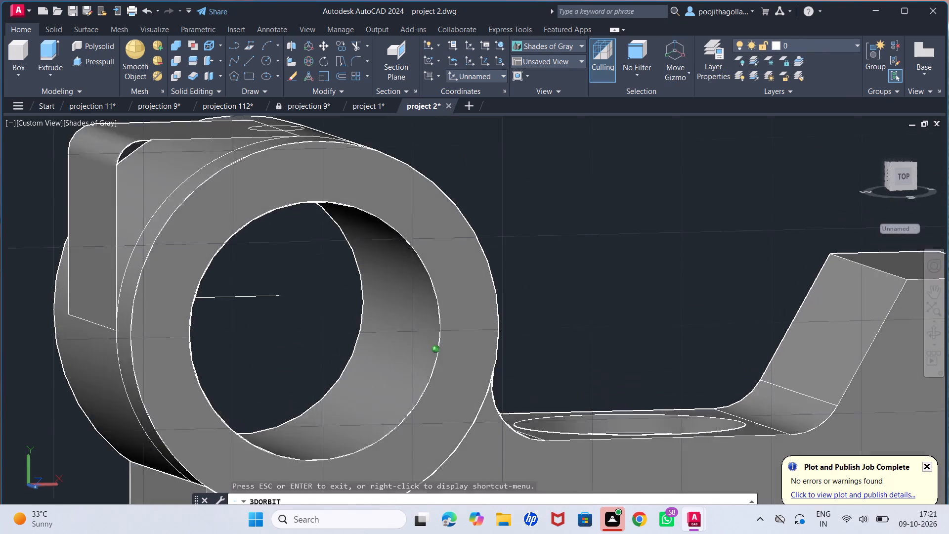
left_click_drag(362, 265, 342, 269)
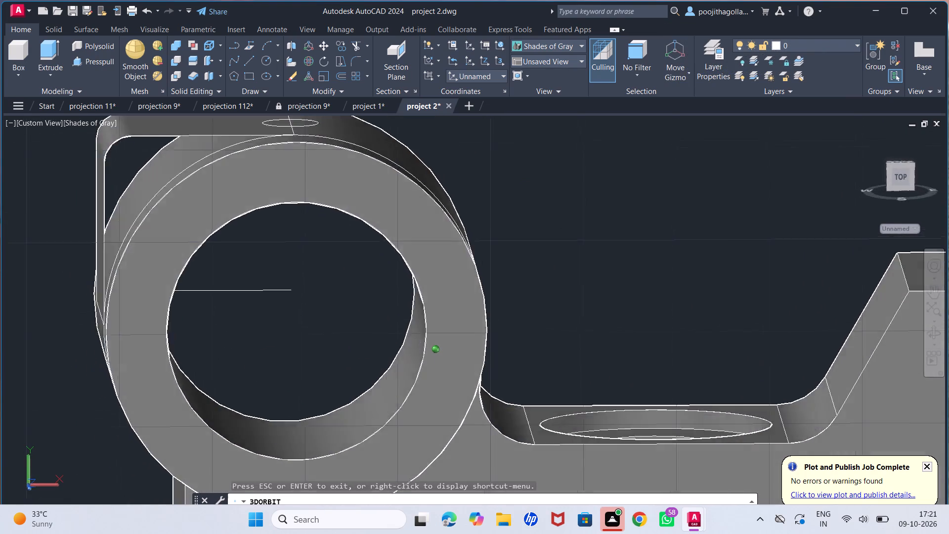
left_click_drag(342, 269, 397, 307)
key("Escape")
middle_click_drag(337, 333, 337, 317)
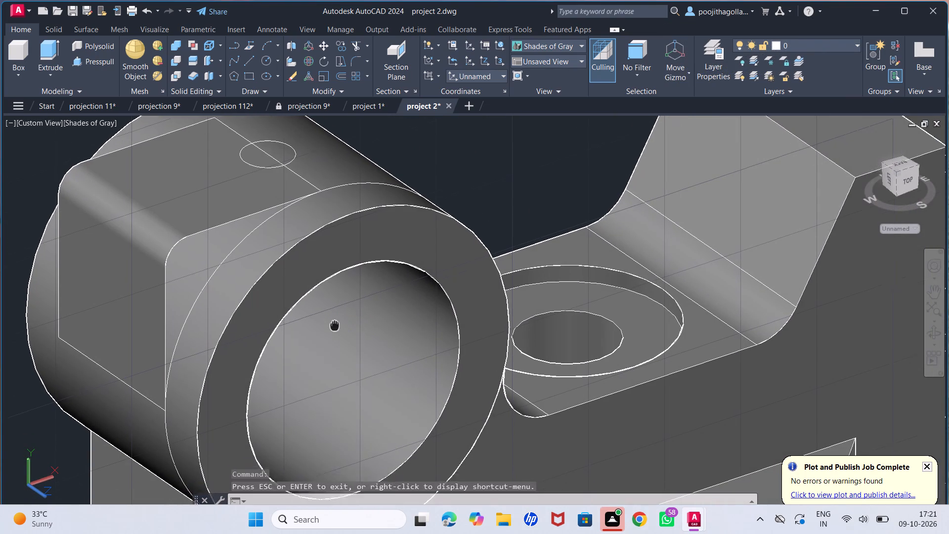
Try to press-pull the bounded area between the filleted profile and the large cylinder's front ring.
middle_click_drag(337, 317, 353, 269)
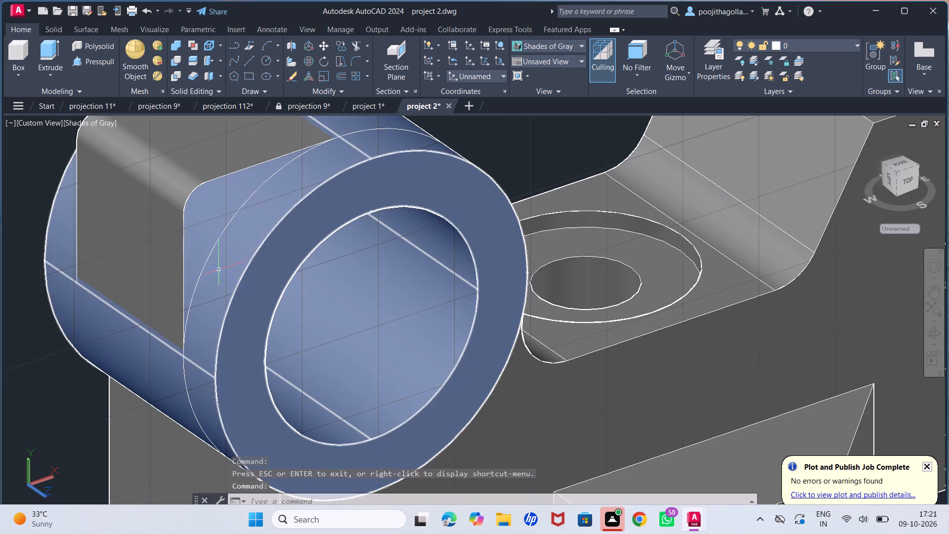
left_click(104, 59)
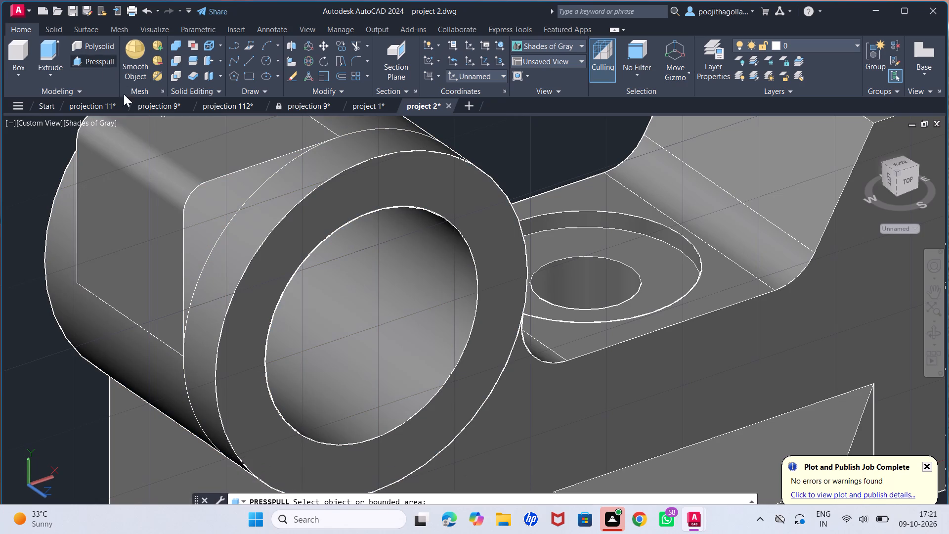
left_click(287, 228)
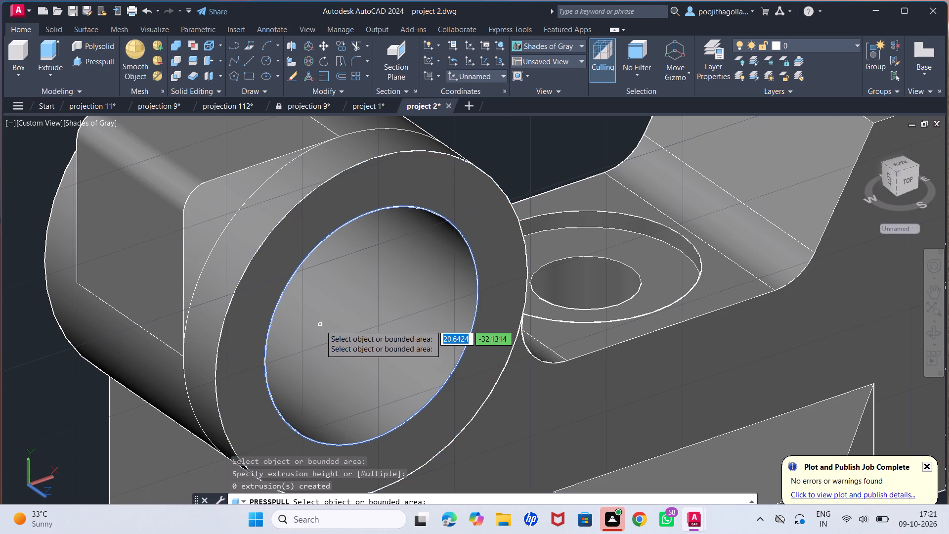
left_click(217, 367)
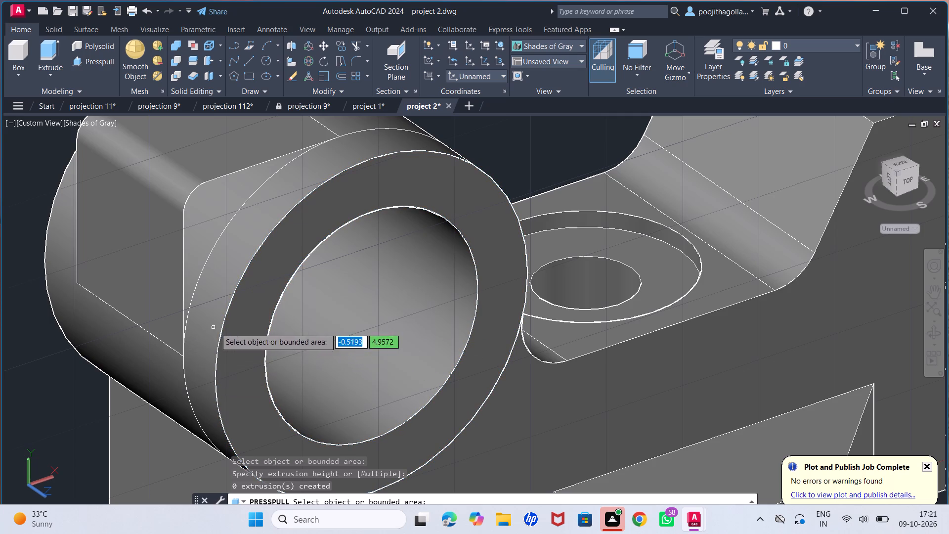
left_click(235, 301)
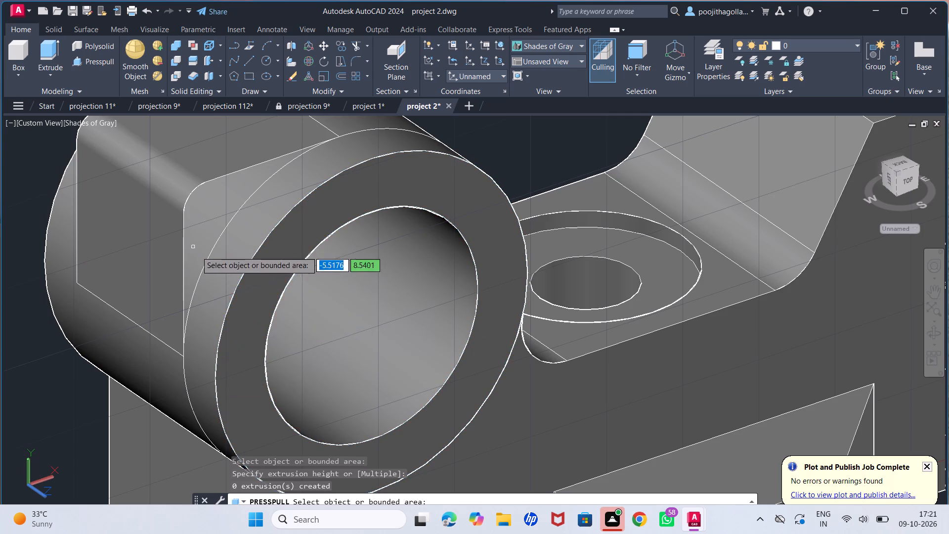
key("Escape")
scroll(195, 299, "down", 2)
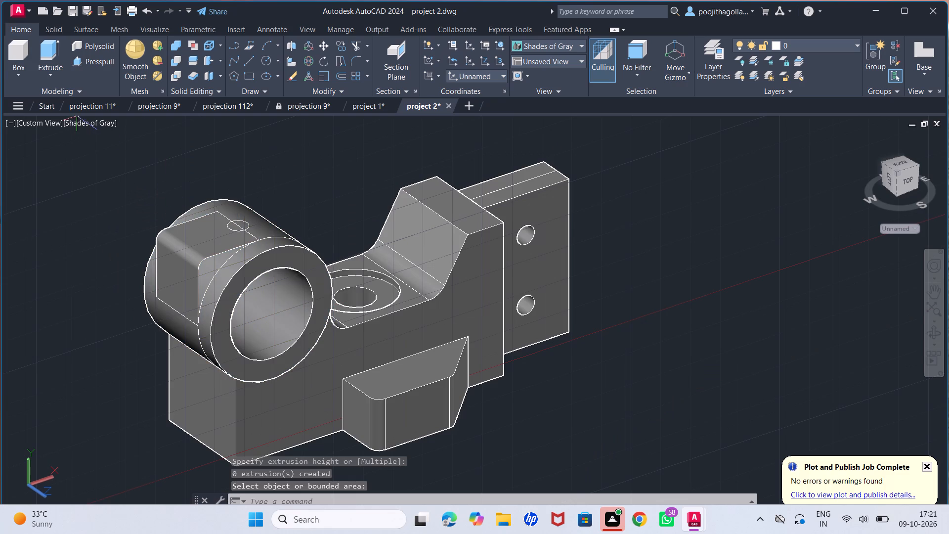
In 2D Wireframe style, erase the two overlapping straight lines that cross the large cylinder beside the filleted profile.
left_click(78, 124)
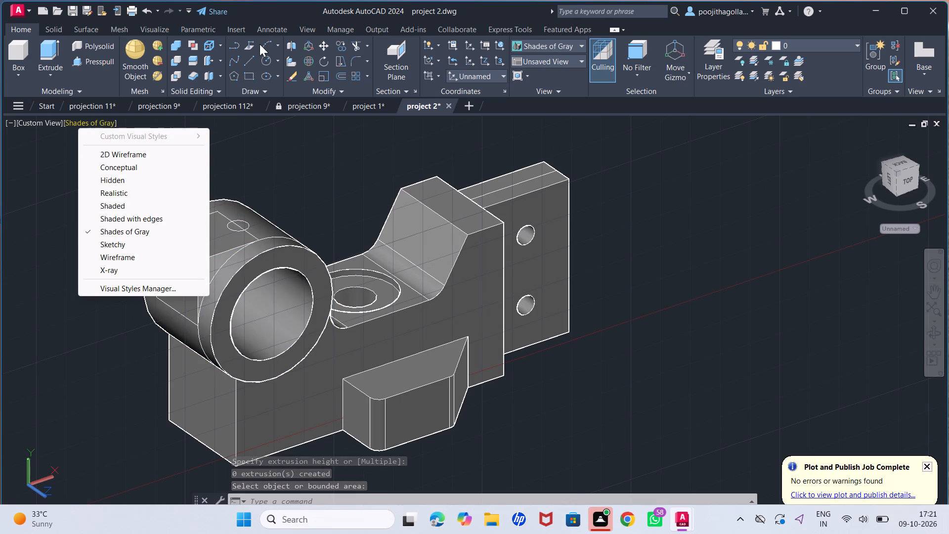
left_click(121, 150)
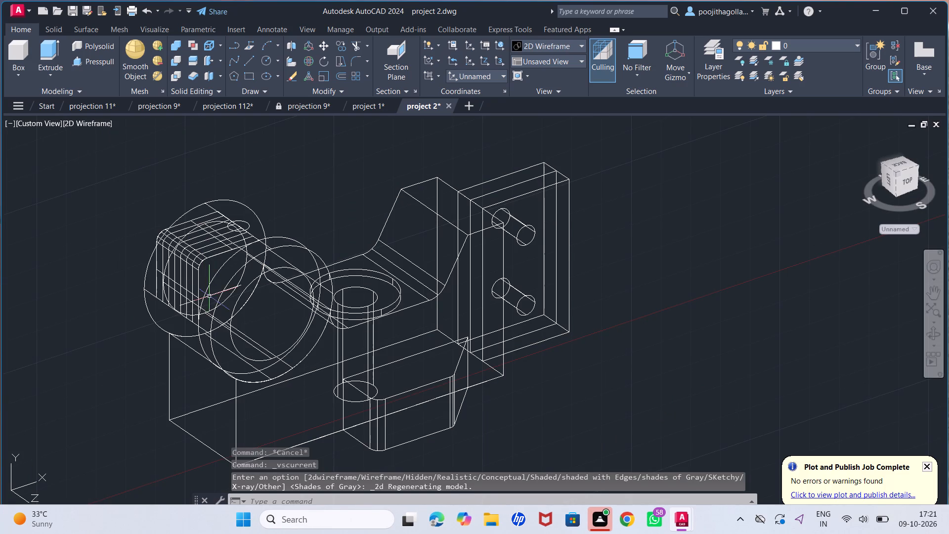
scroll(212, 300, "up", 1)
scroll(283, 345, "up", 3)
middle_click_drag(296, 328, 388, 268)
scroll(347, 261, "down", 2)
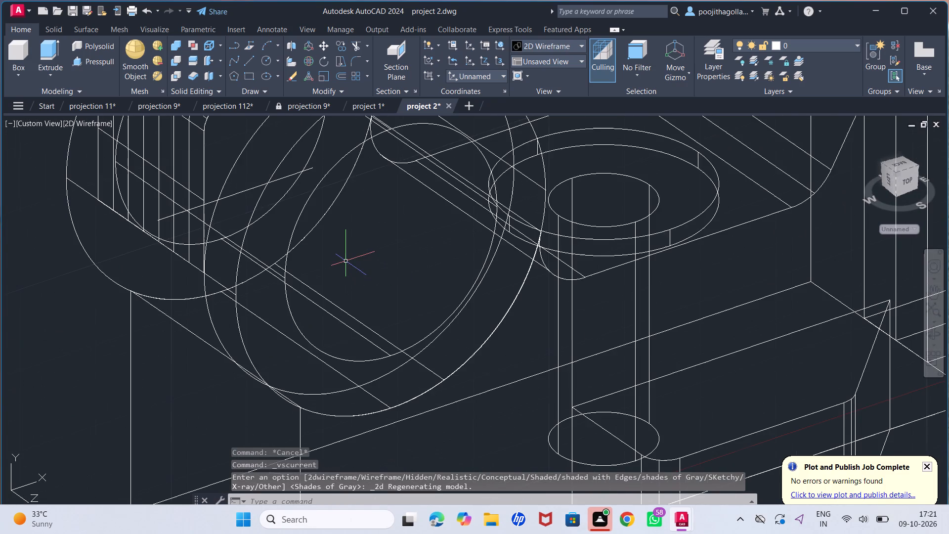
scroll(329, 248, "down", 2)
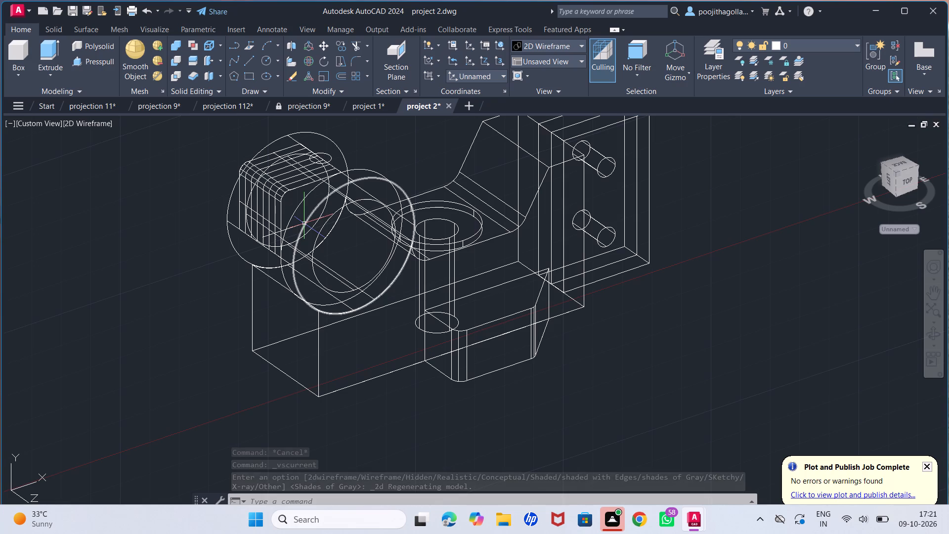
left_click(299, 226)
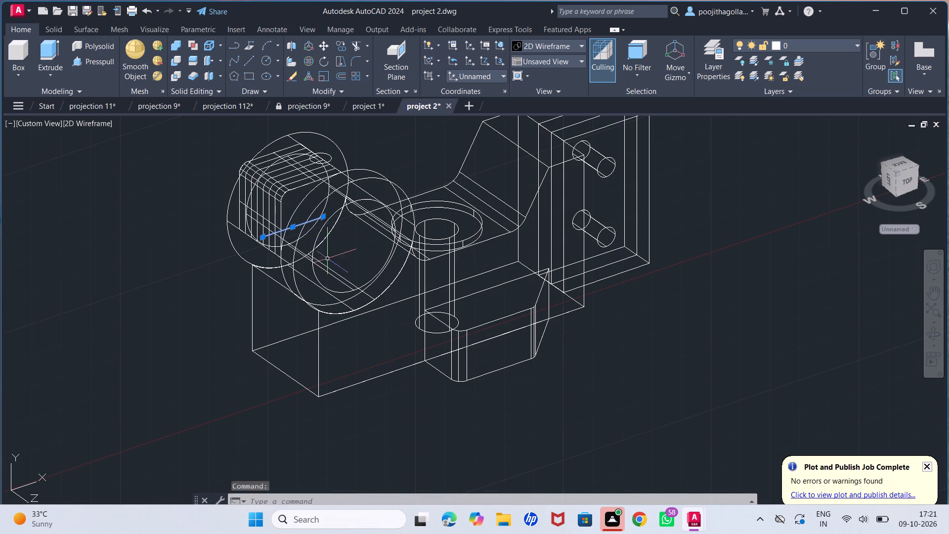
key("Delete")
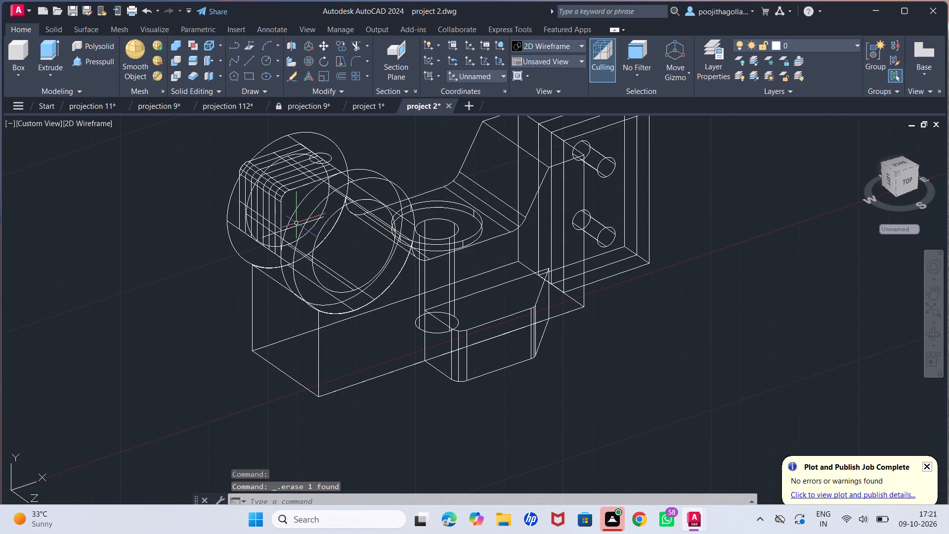
scroll(296, 223, "up", 2)
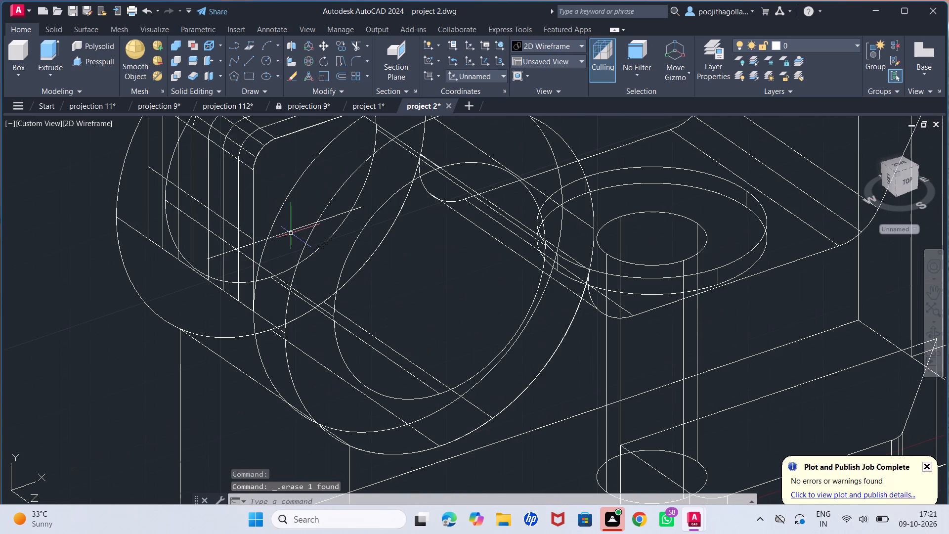
left_click(289, 230)
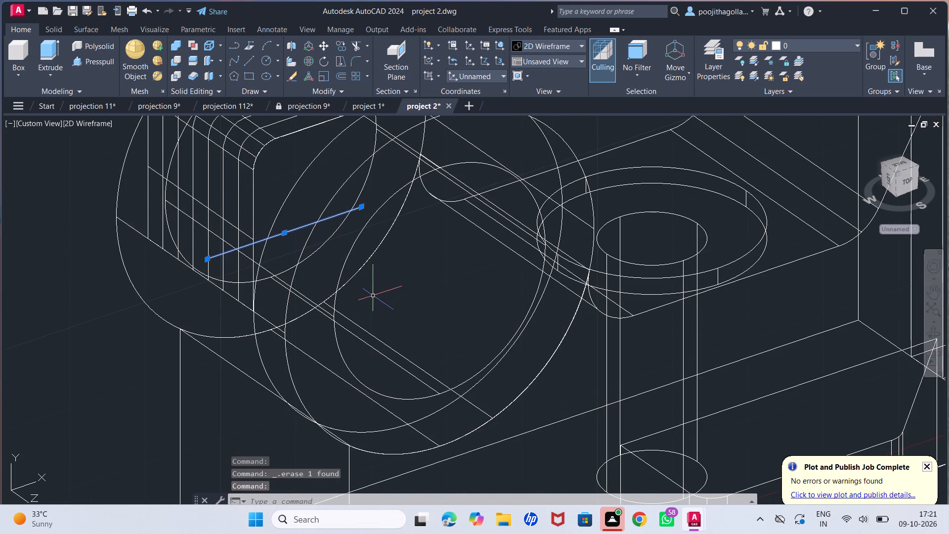
key("Delete")
scroll(378, 286, "down", 2)
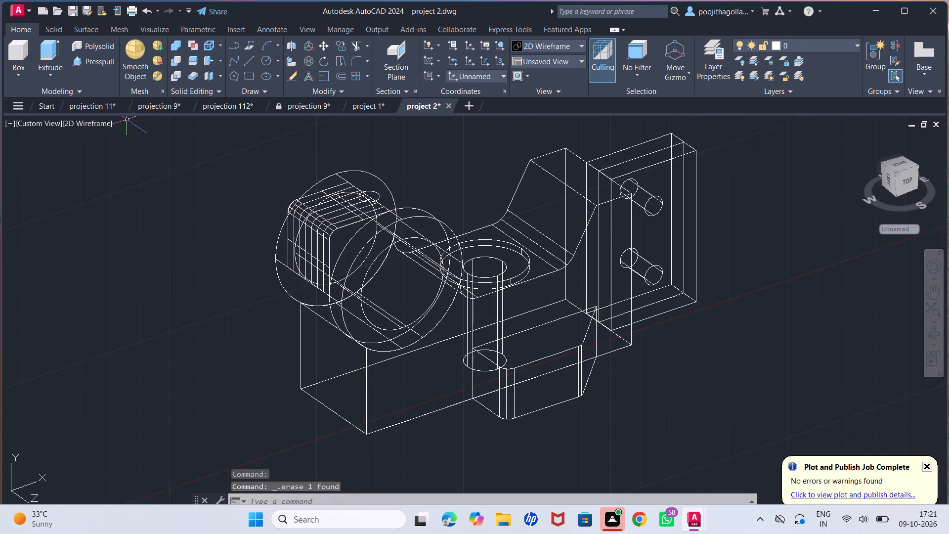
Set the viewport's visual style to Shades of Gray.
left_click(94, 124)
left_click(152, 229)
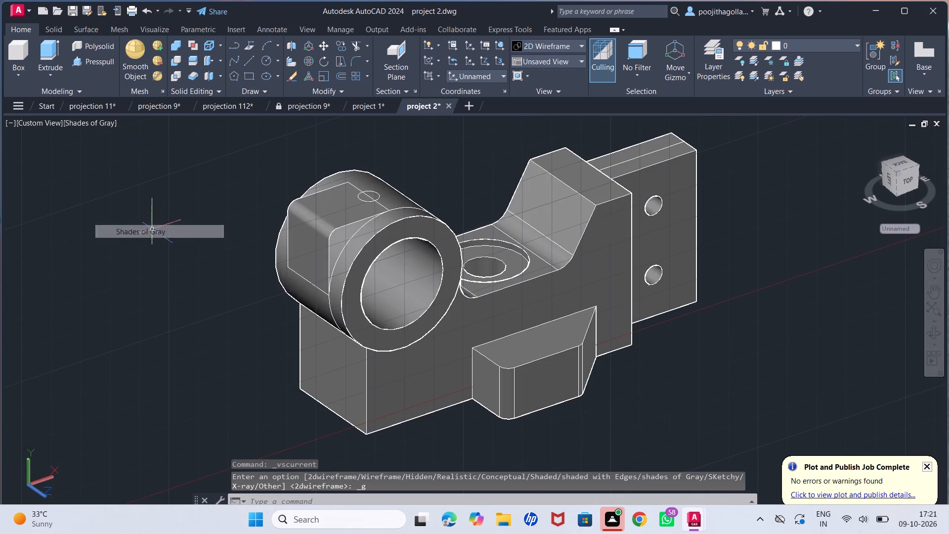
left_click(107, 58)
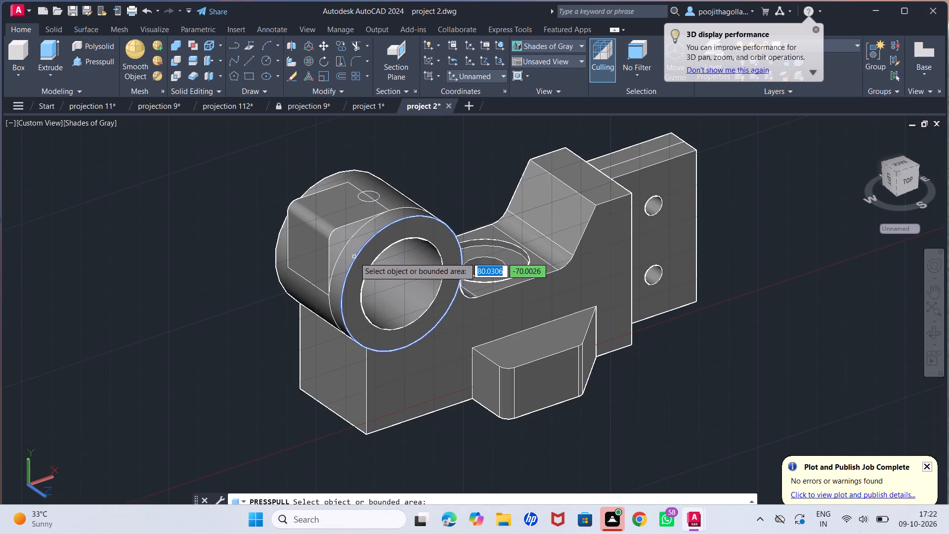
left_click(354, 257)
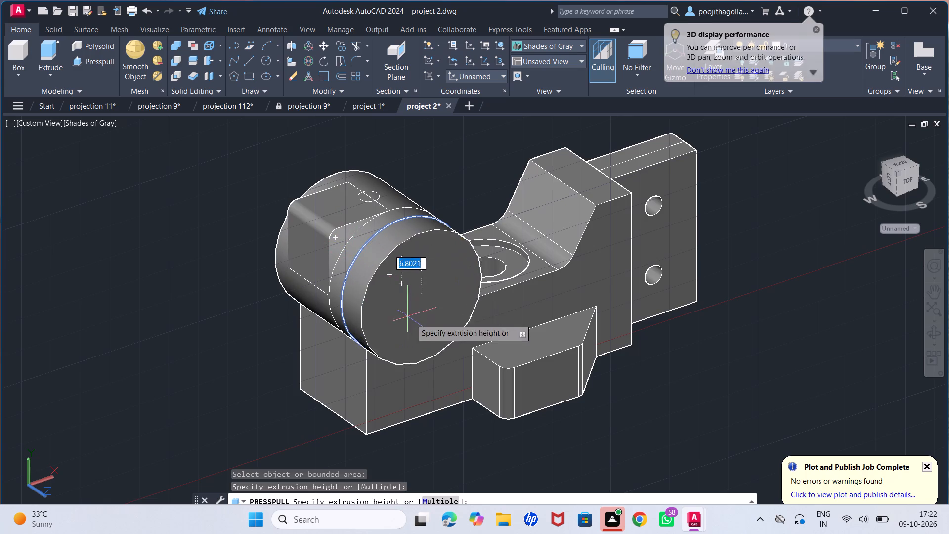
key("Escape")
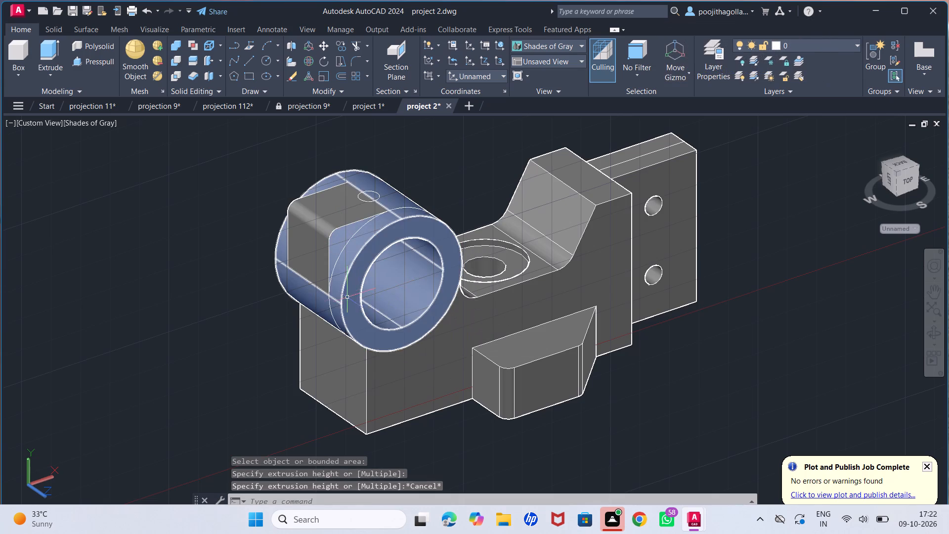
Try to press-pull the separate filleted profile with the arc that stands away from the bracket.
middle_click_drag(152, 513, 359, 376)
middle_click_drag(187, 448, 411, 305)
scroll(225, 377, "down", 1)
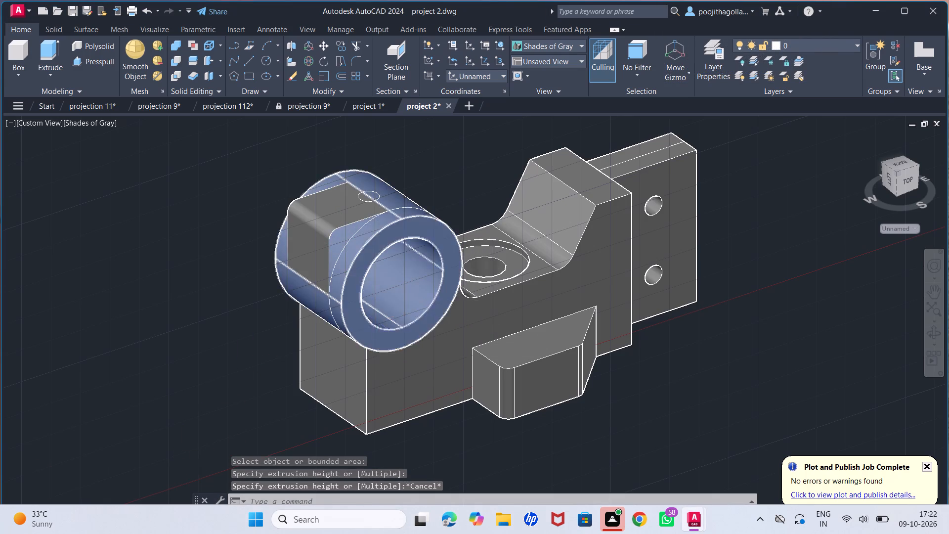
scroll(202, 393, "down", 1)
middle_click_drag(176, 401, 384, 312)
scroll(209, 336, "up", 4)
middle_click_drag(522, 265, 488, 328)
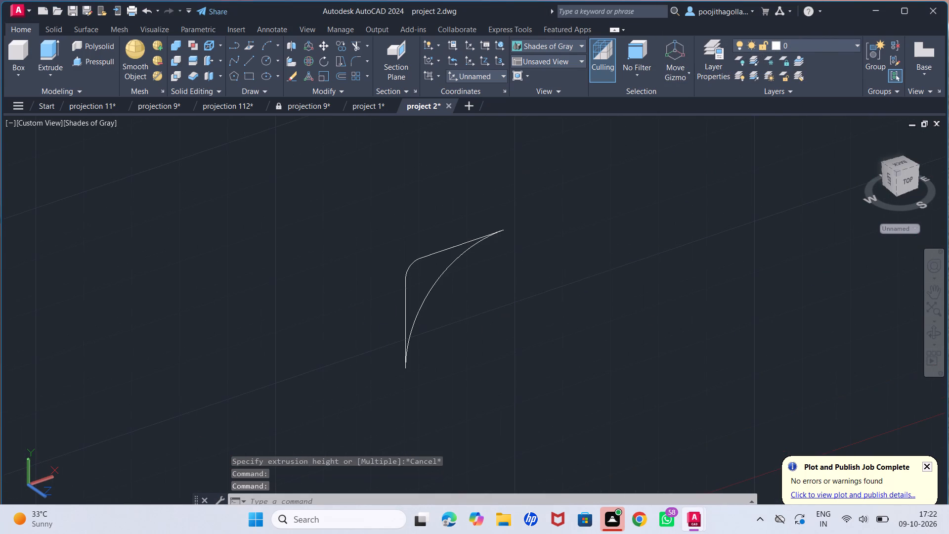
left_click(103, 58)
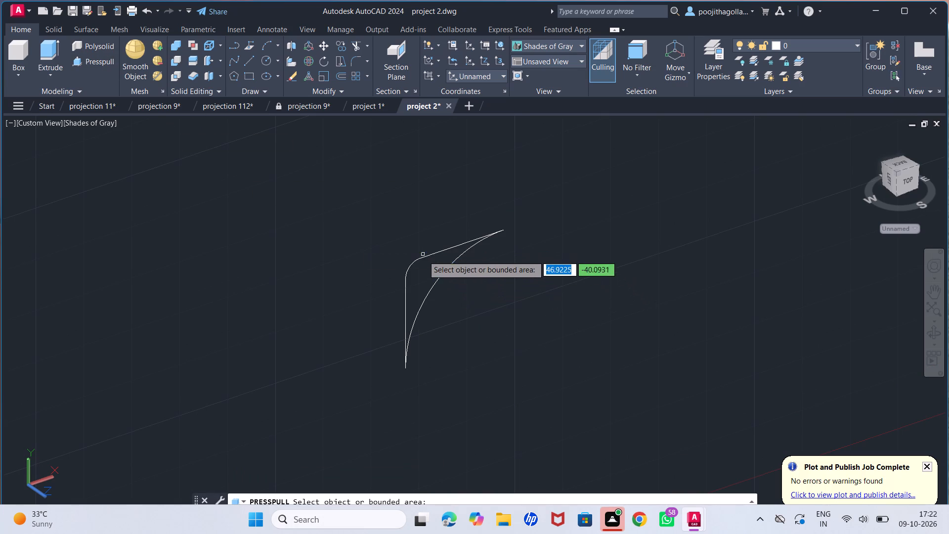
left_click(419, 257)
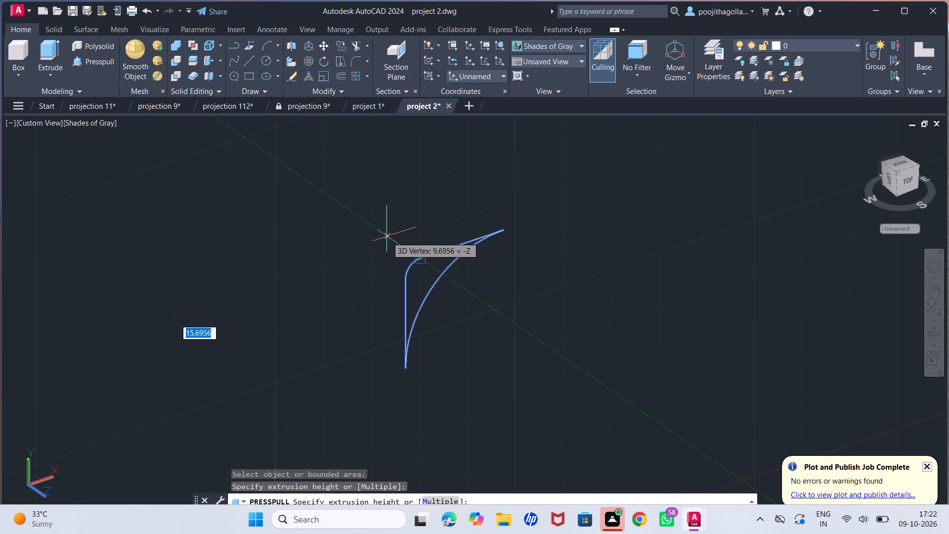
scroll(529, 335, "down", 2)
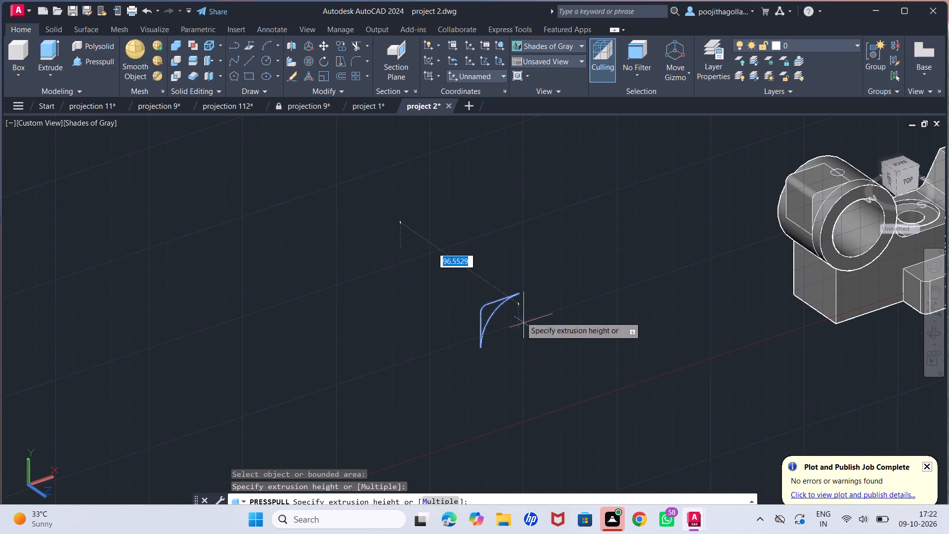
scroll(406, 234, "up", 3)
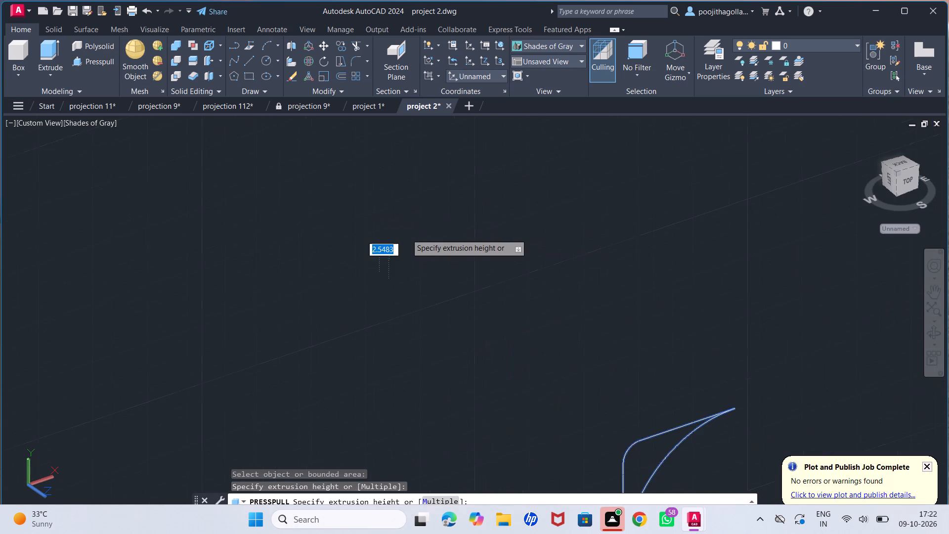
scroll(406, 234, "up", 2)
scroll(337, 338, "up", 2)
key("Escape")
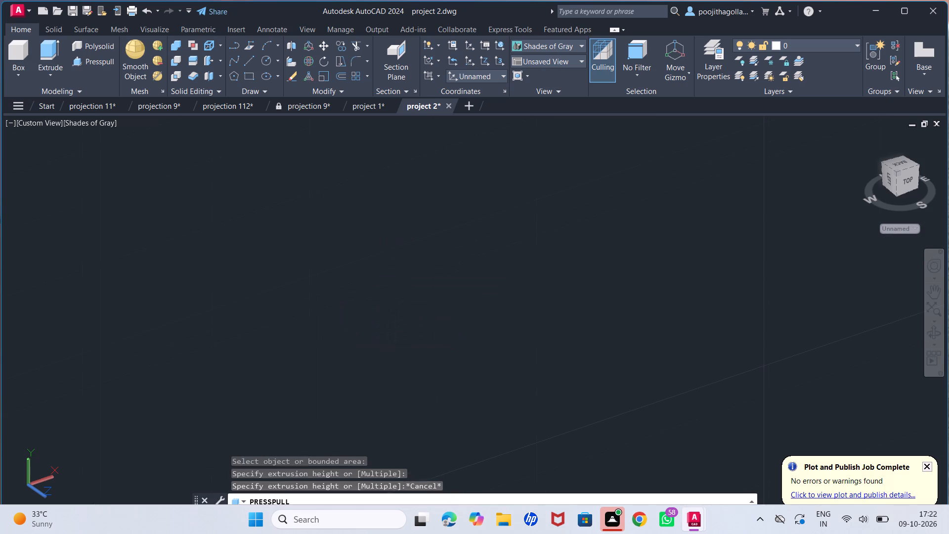
Examine the front of the filleted profile where it meets the large cylinder on the bracket.
scroll(507, 370, "down", 3)
scroll(679, 373, "down", 4)
middle_click_drag(752, 387, 741, 373)
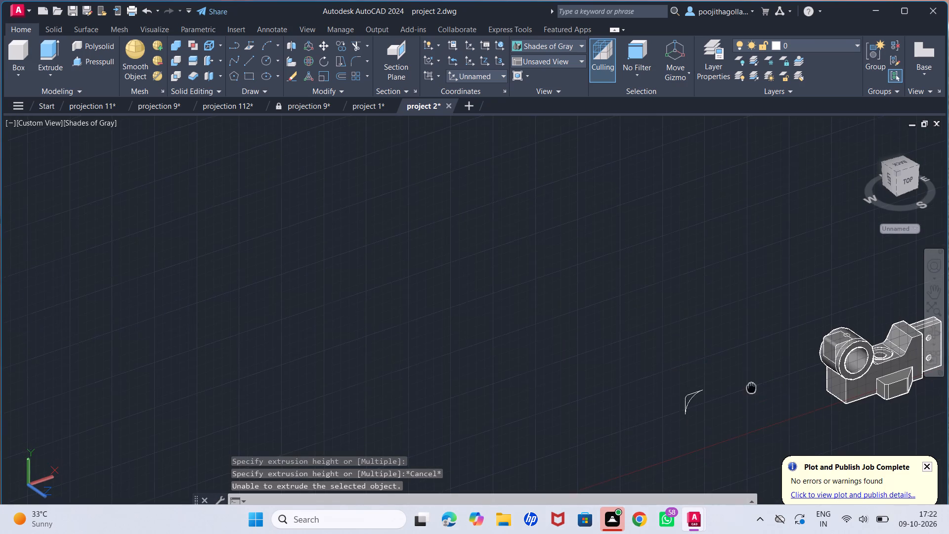
middle_click_drag(741, 373, 693, 306)
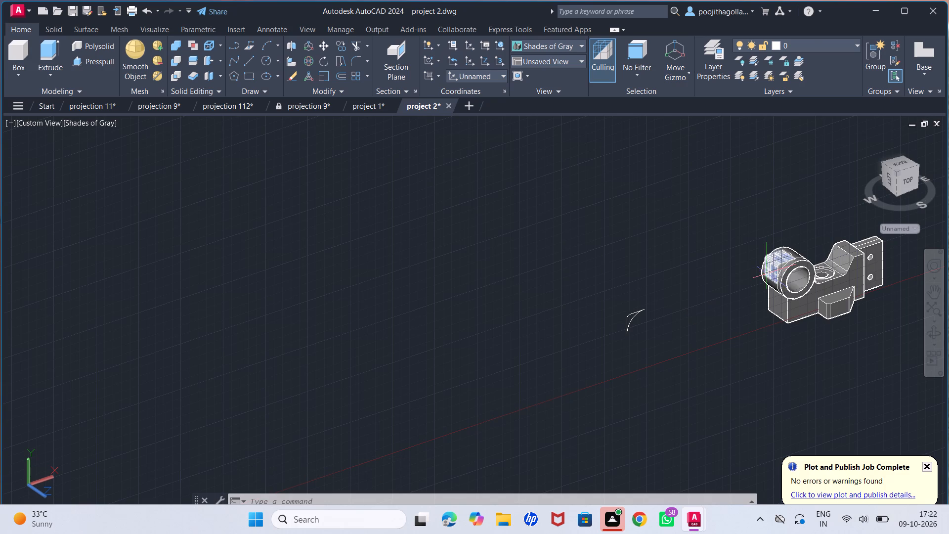
scroll(767, 274, "up", 4)
middle_click_drag(808, 266, 582, 228)
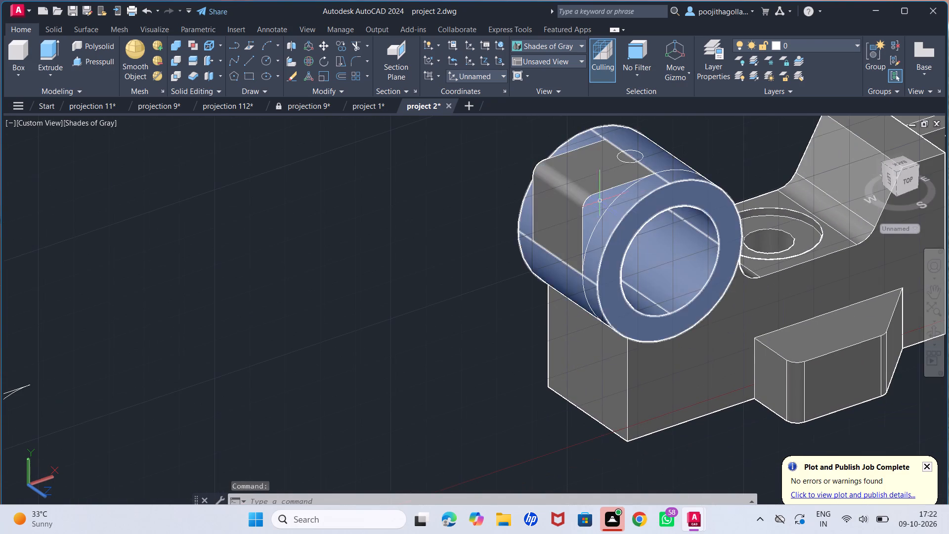
scroll(622, 200, "up", 1)
middle_click(628, 203)
scroll(628, 203, "up", 2)
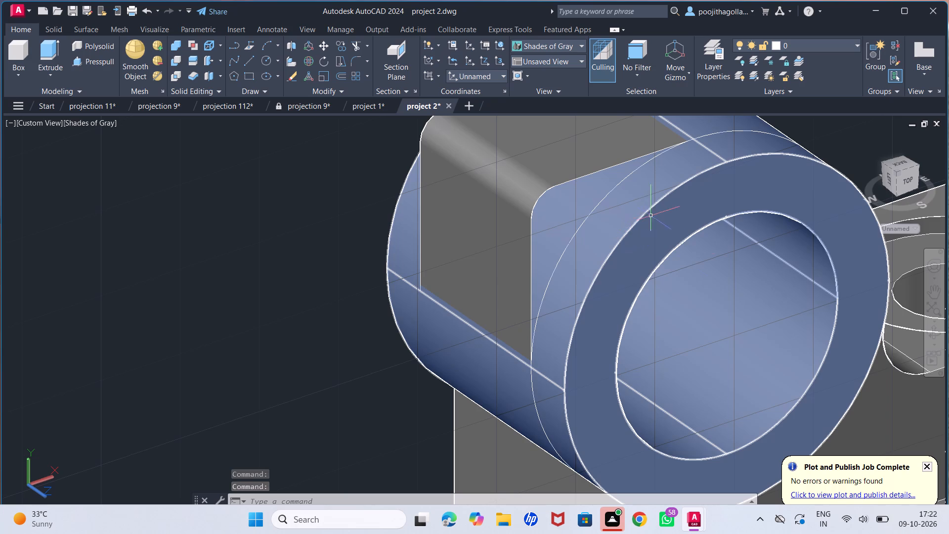
left_click(597, 276)
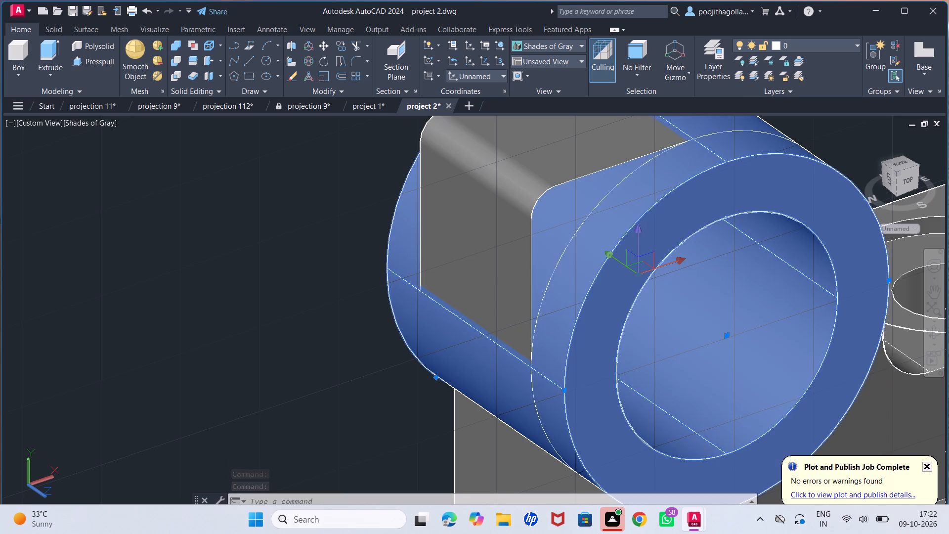
left_click(219, 286)
key("Escape")
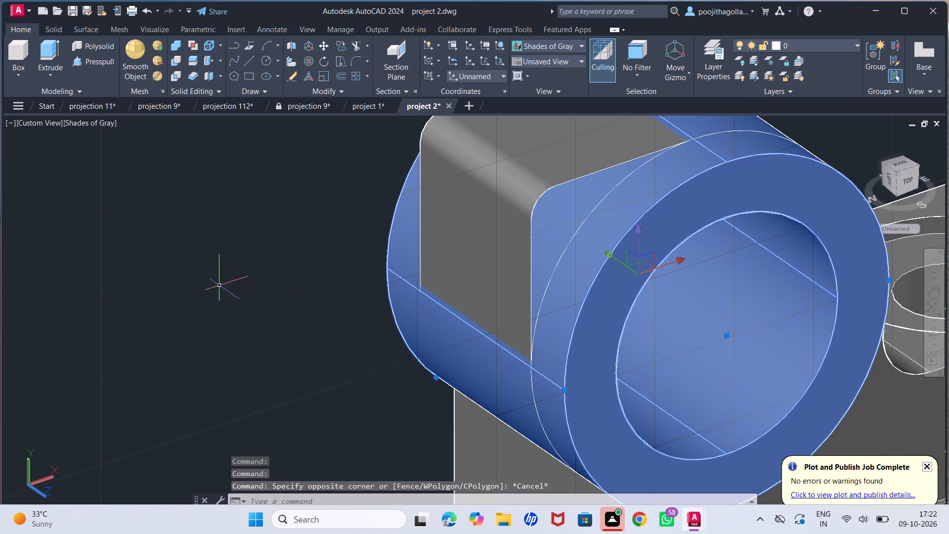
key("Escape")
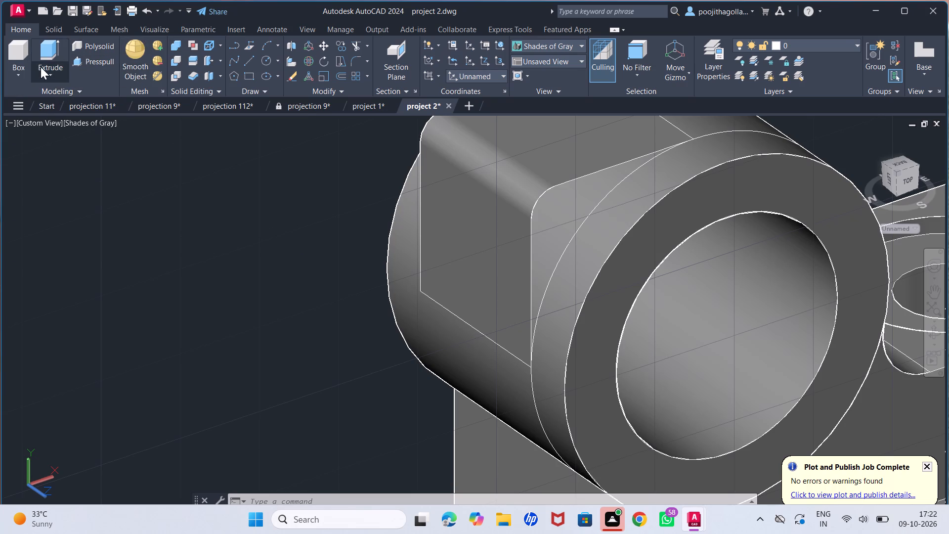
Set the viewport's visual style to 2D Wireframe.
left_click(73, 120)
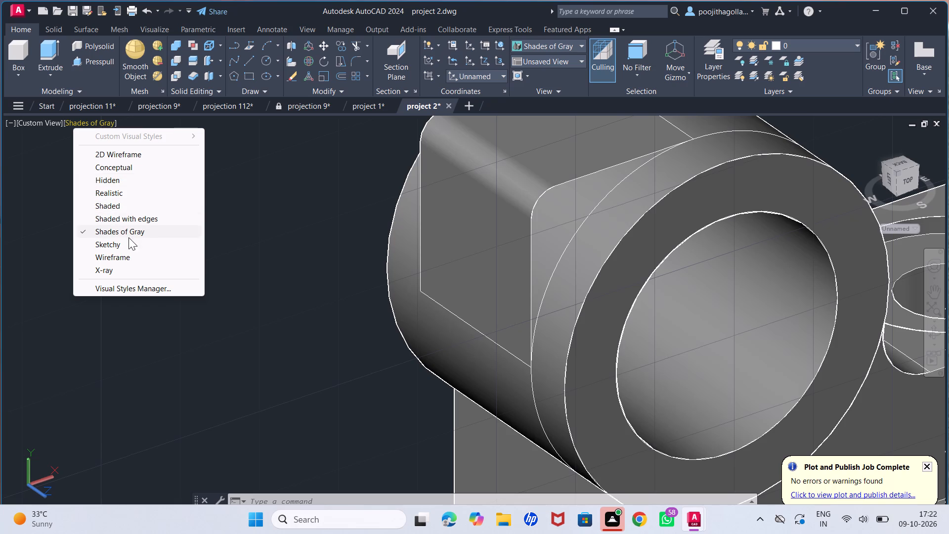
left_click(128, 155)
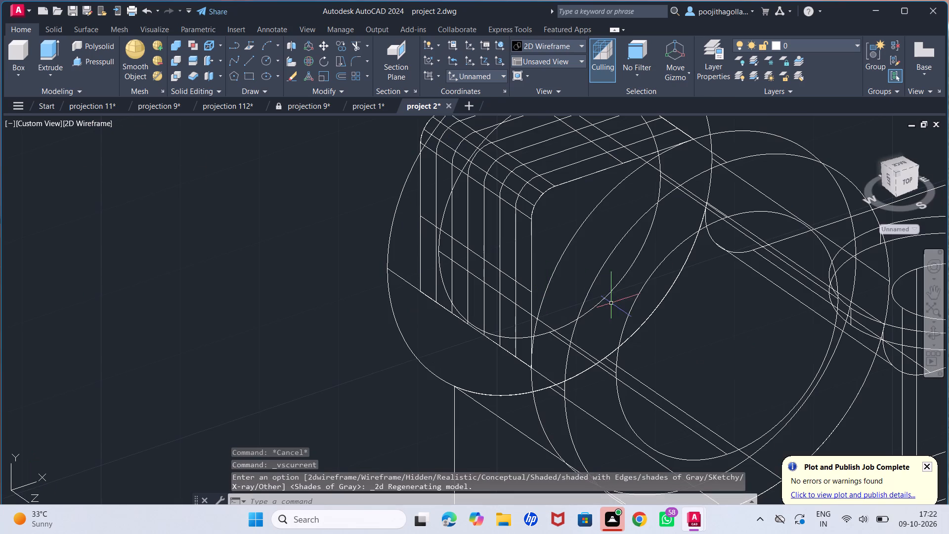
Move the circle on the large cylinder's front face from its quadrant to the end of the filleted profile's top edge.
left_click(627, 230)
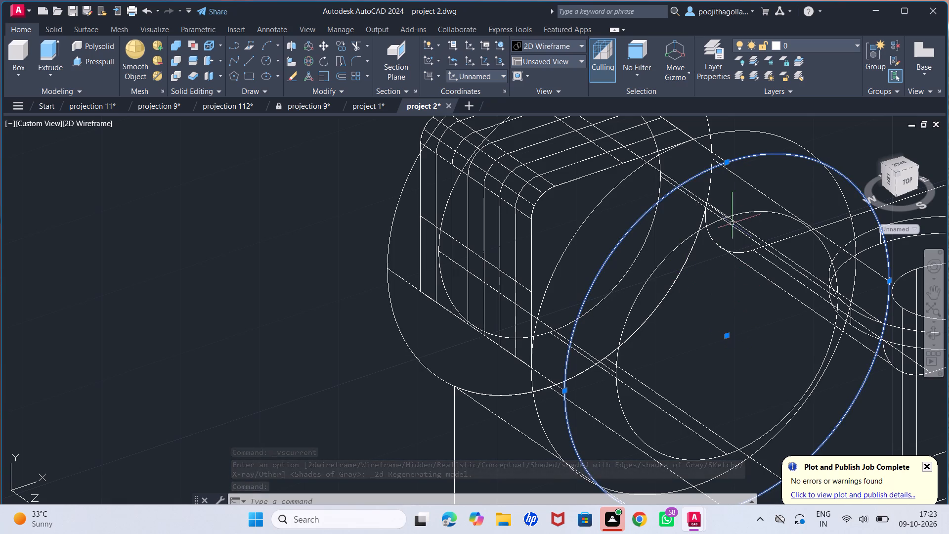
left_click(726, 159)
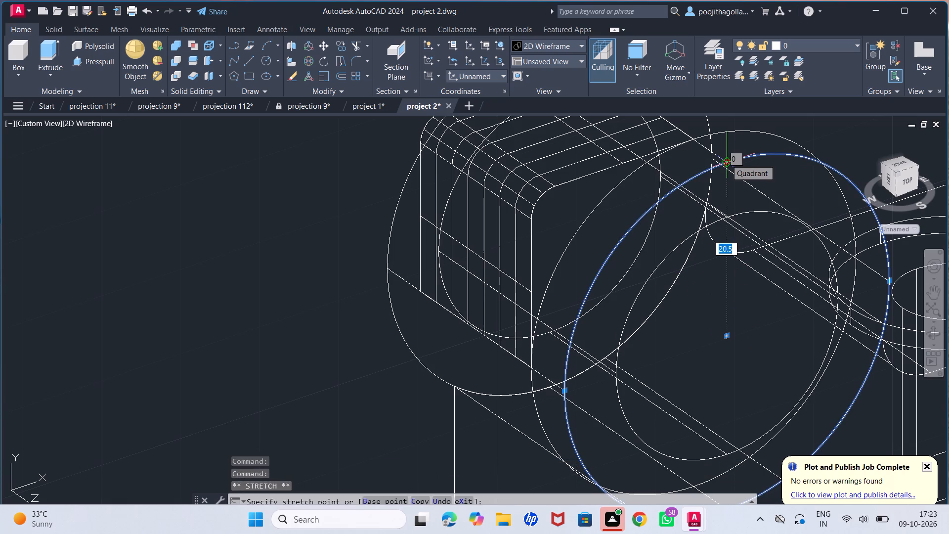
key("comma")
key("BackSpace")
key("m")
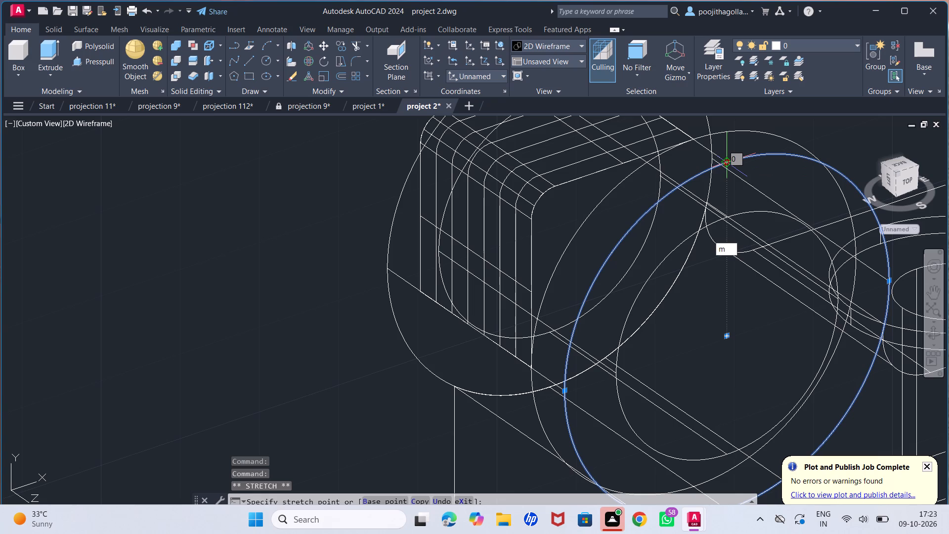
key("Return")
left_click(726, 159)
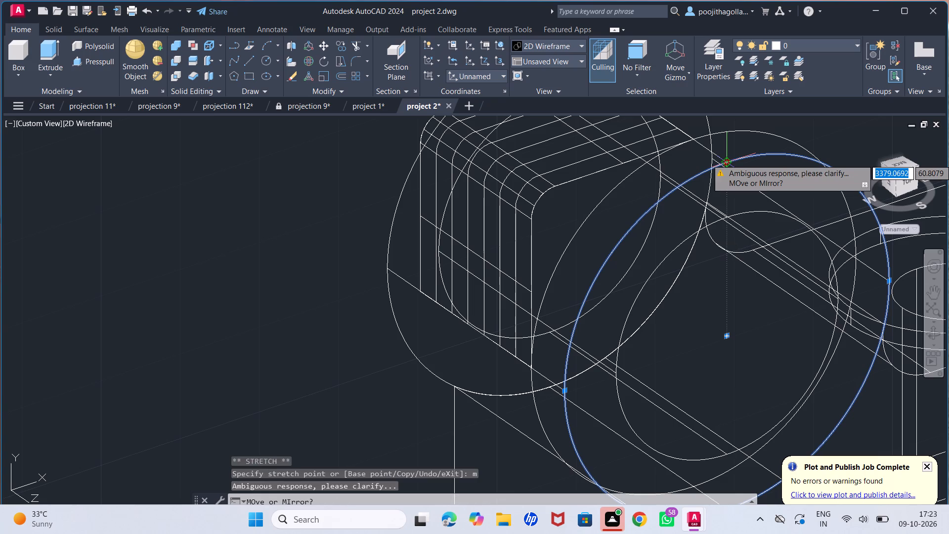
key("Escape")
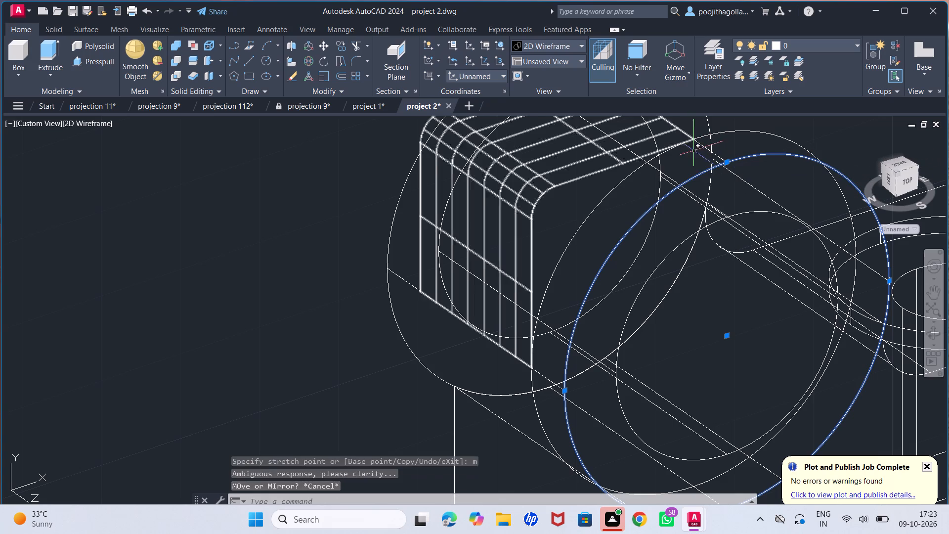
key("m")
key("Return")
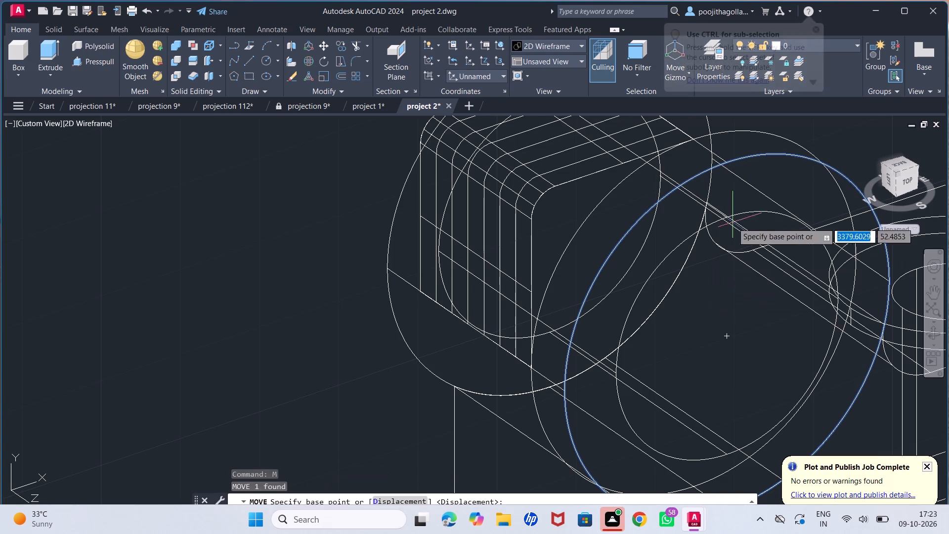
left_click(728, 162)
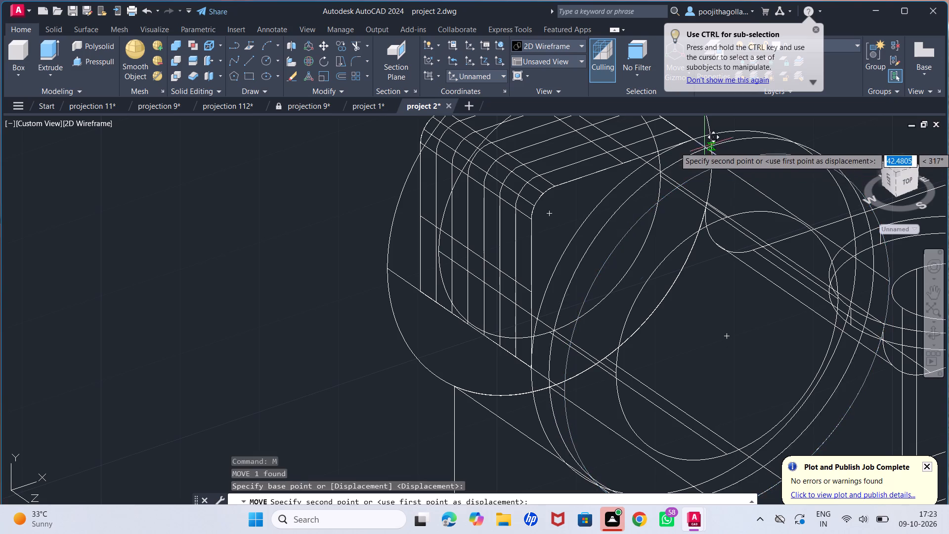
left_click(693, 137)
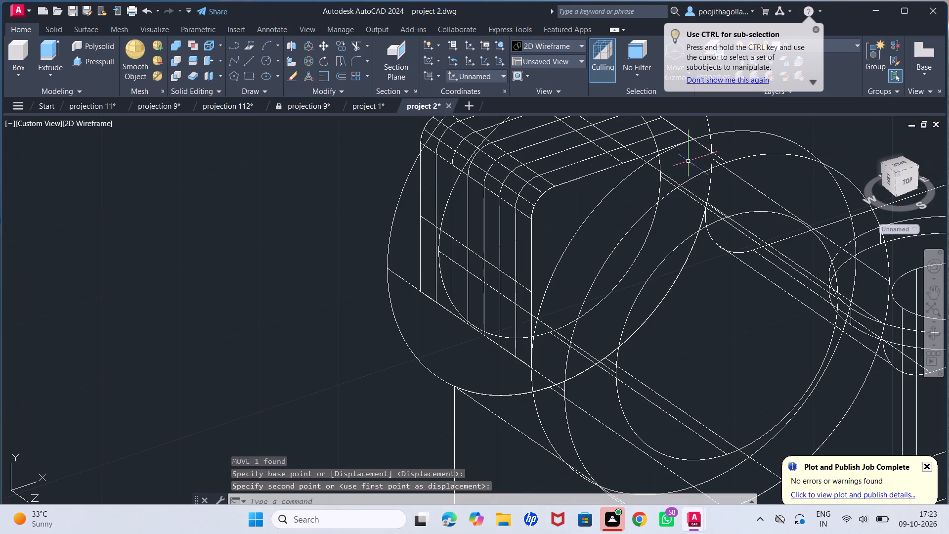
scroll(677, 285, "down", 1)
middle_click_drag(688, 305, 713, 331)
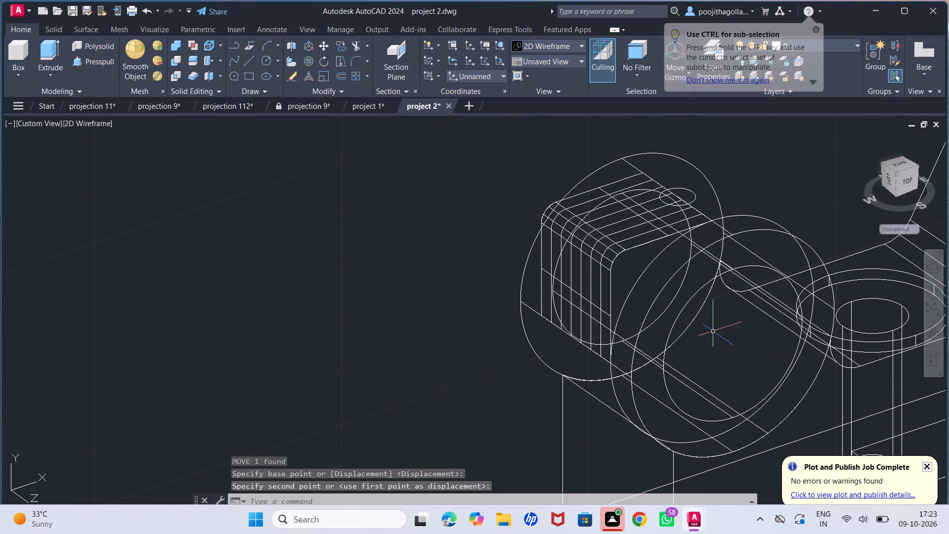
key("Escape")
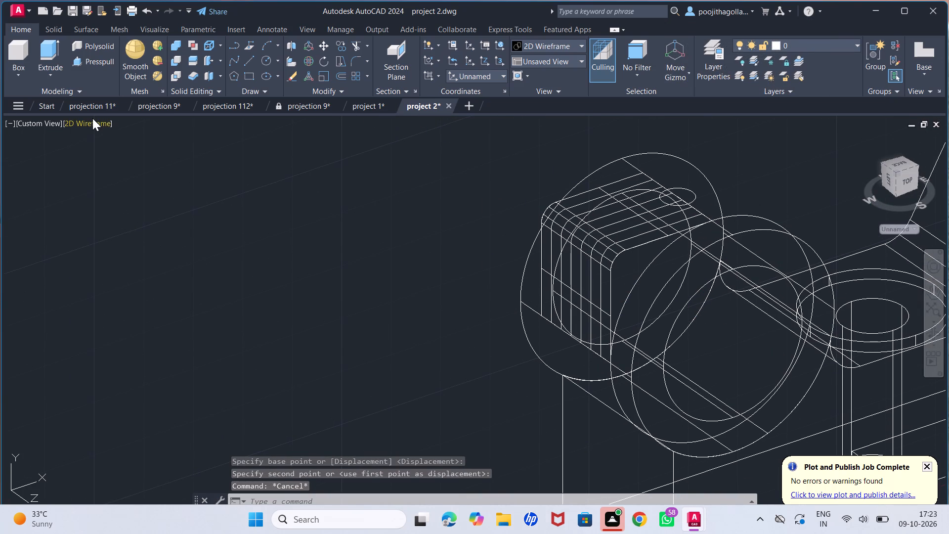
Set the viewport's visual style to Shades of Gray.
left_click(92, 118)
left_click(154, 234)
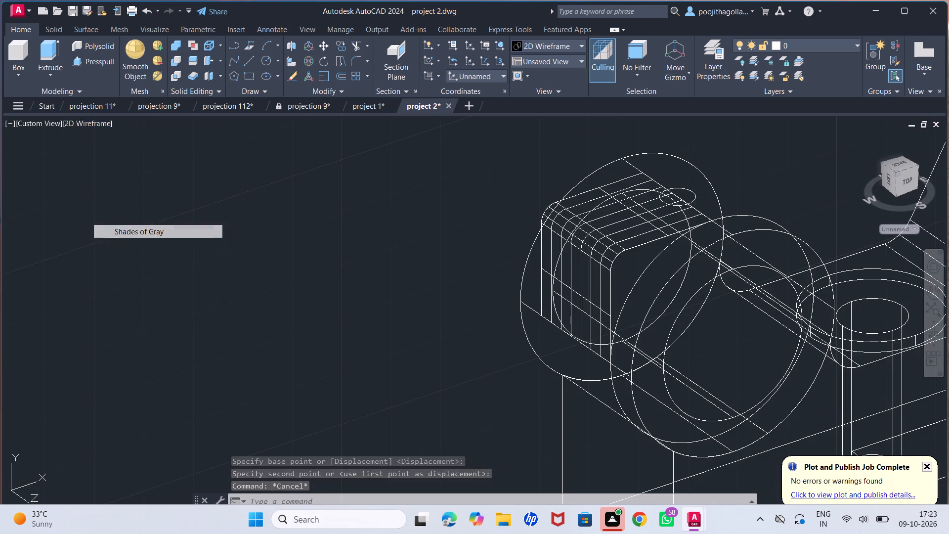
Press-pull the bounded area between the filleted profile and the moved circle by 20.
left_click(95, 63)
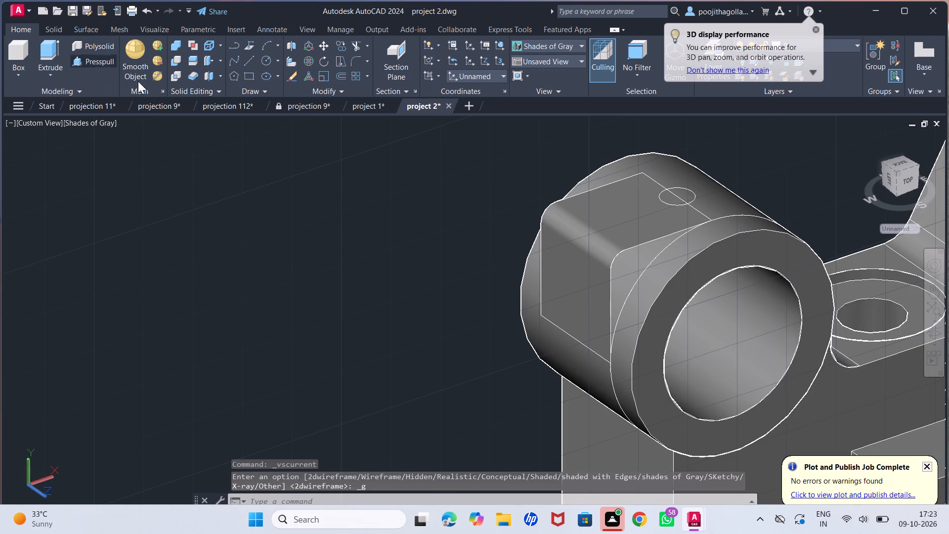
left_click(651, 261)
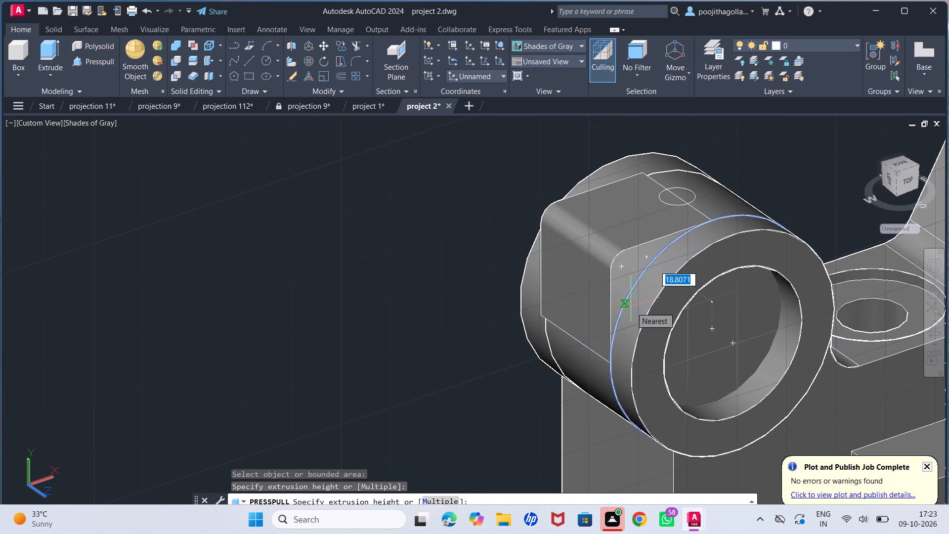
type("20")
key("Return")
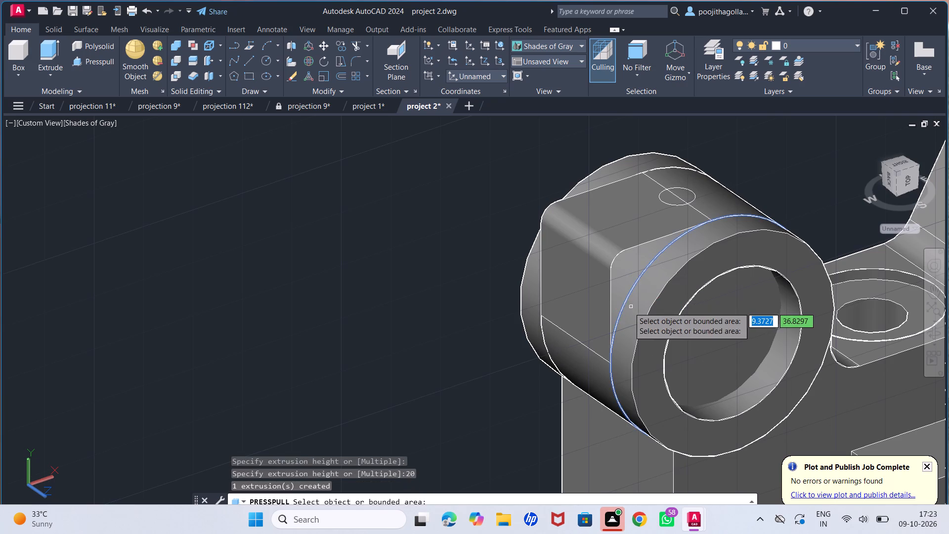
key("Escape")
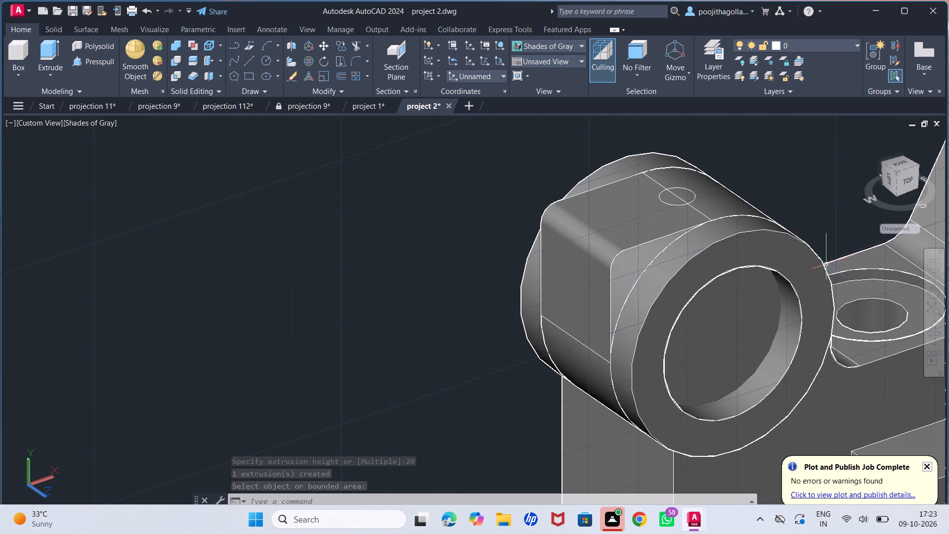
Examine the press-pulled filleted block and the large cylinder's front from several angles.
left_click(935, 330)
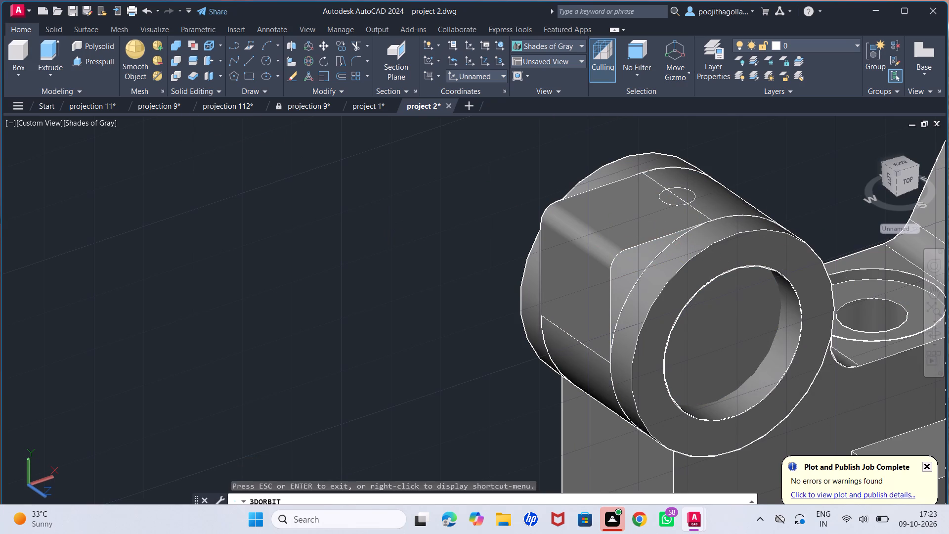
left_click_drag(794, 310, 946, 322)
left_click_drag(869, 286, 746, 279)
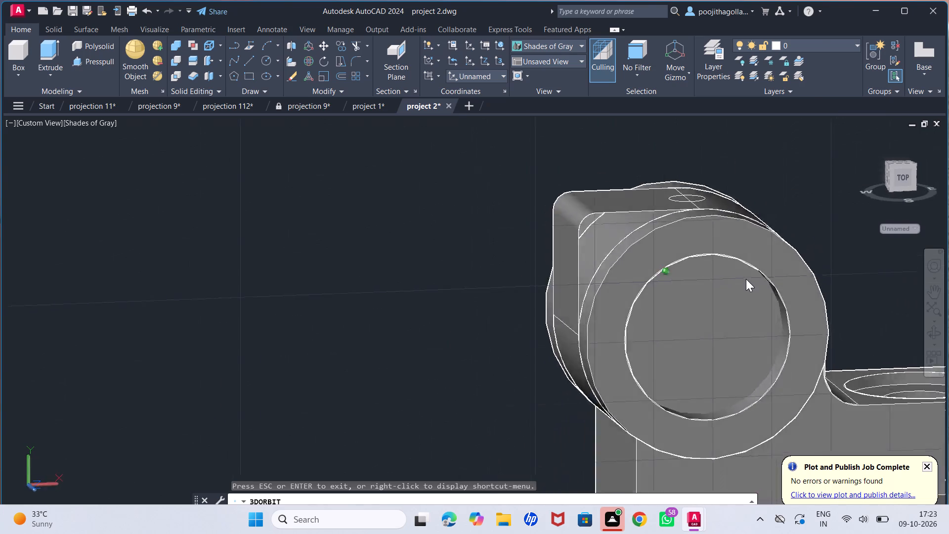
left_click_drag(746, 279, 747, 281)
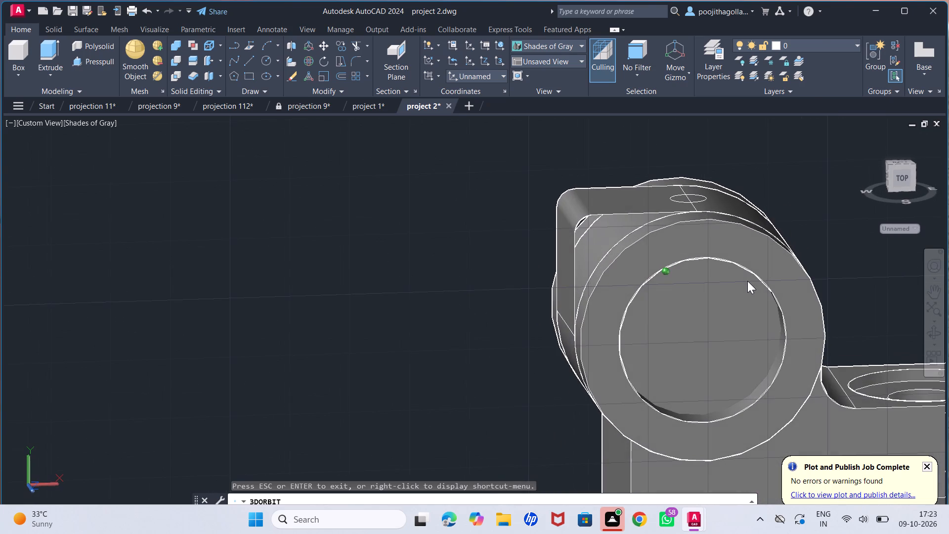
left_click_drag(747, 281, 743, 299)
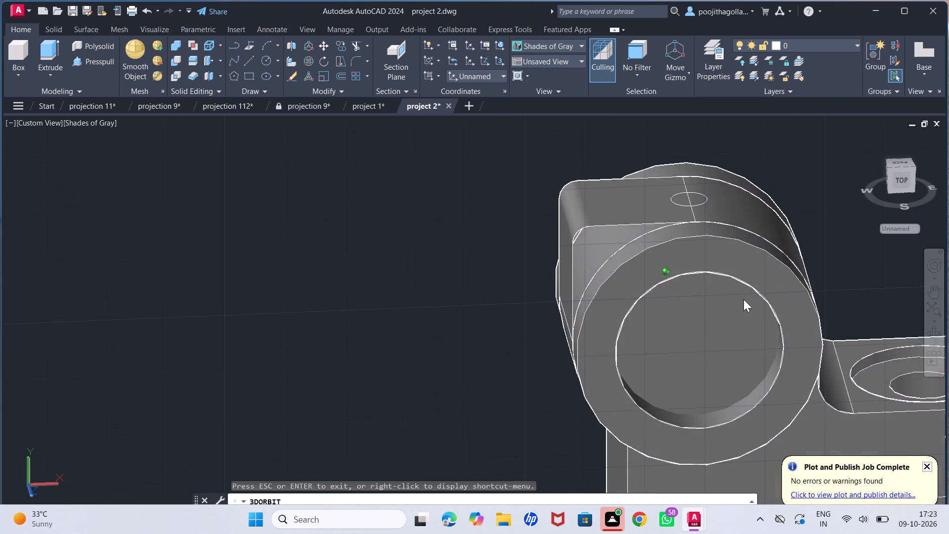
left_click_drag(743, 299, 746, 289)
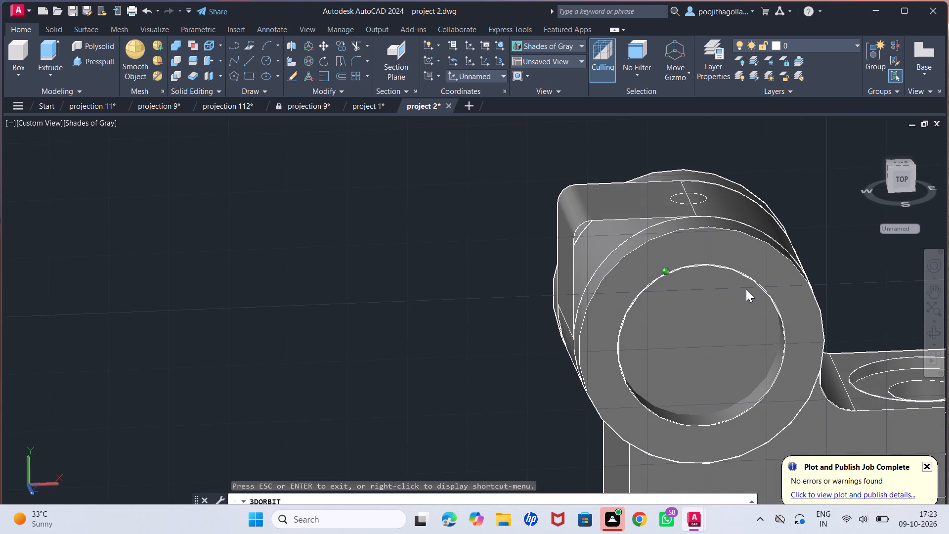
left_click_drag(746, 289, 776, 275)
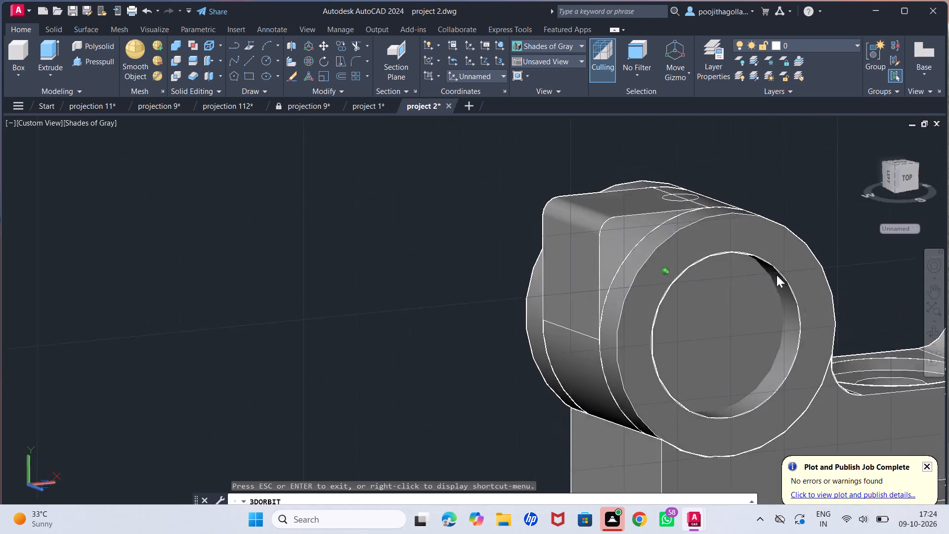
left_click_drag(776, 275, 762, 255)
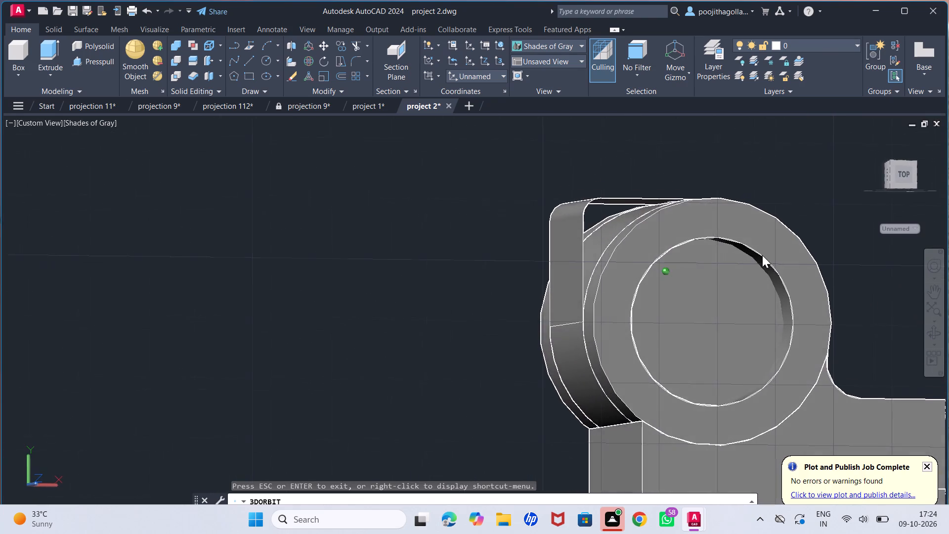
left_click_drag(762, 255, 767, 280)
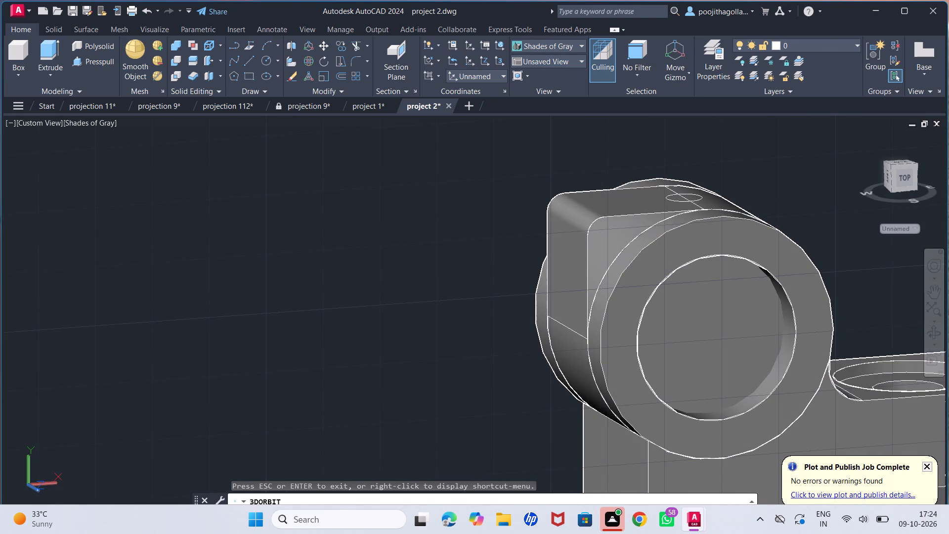
key("Escape")
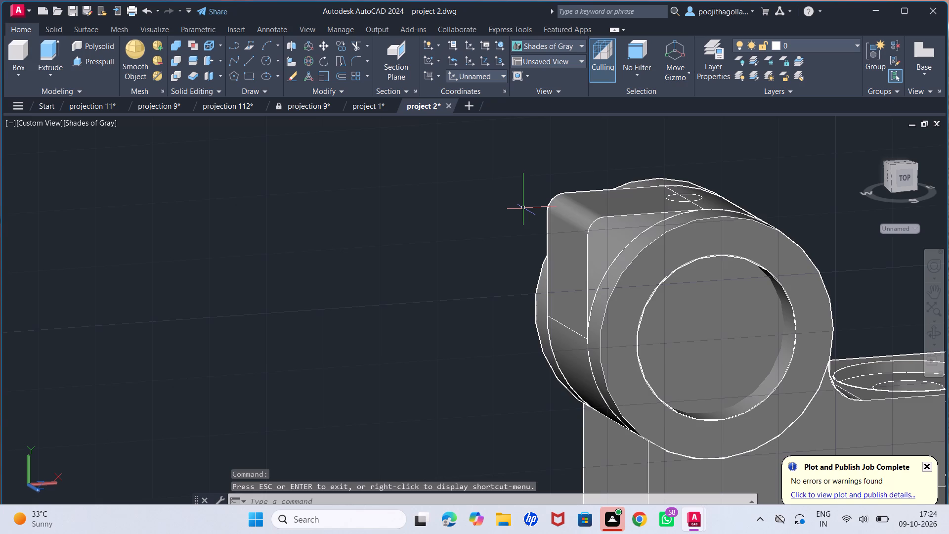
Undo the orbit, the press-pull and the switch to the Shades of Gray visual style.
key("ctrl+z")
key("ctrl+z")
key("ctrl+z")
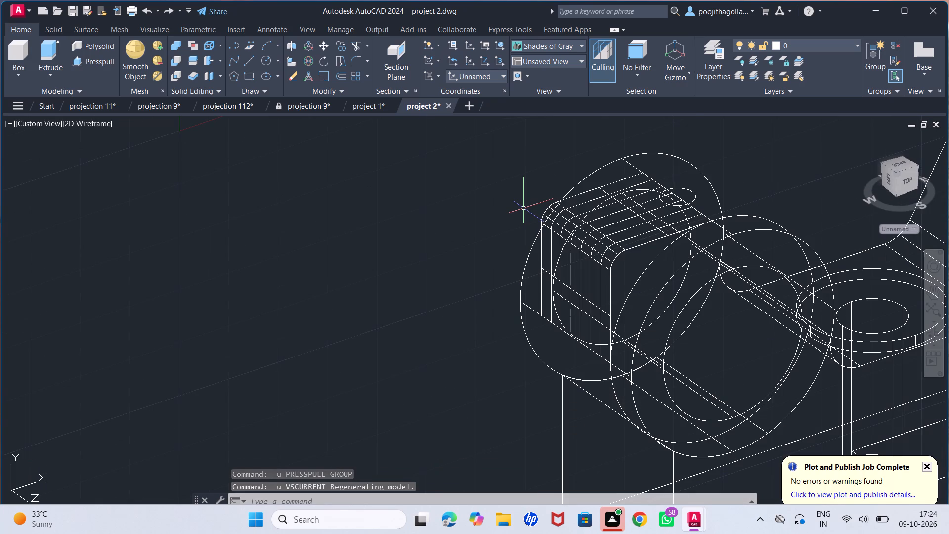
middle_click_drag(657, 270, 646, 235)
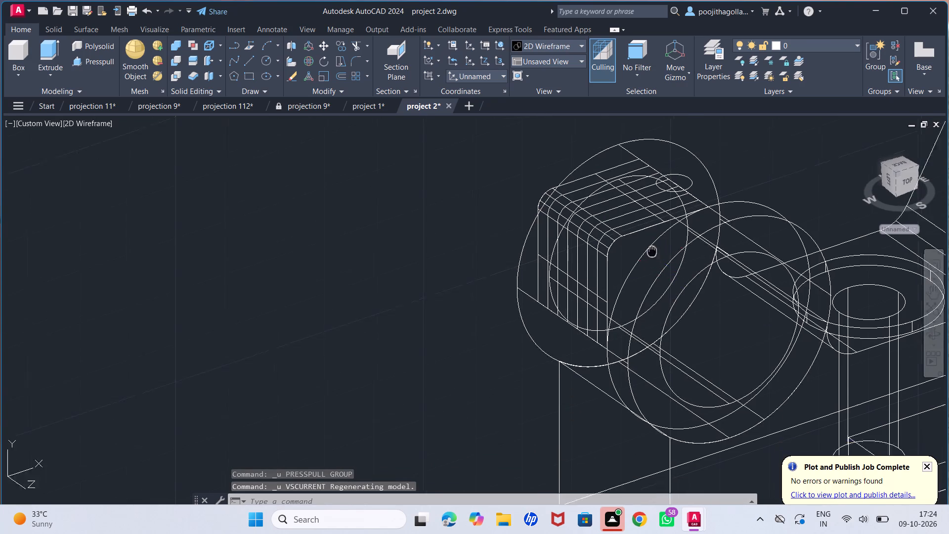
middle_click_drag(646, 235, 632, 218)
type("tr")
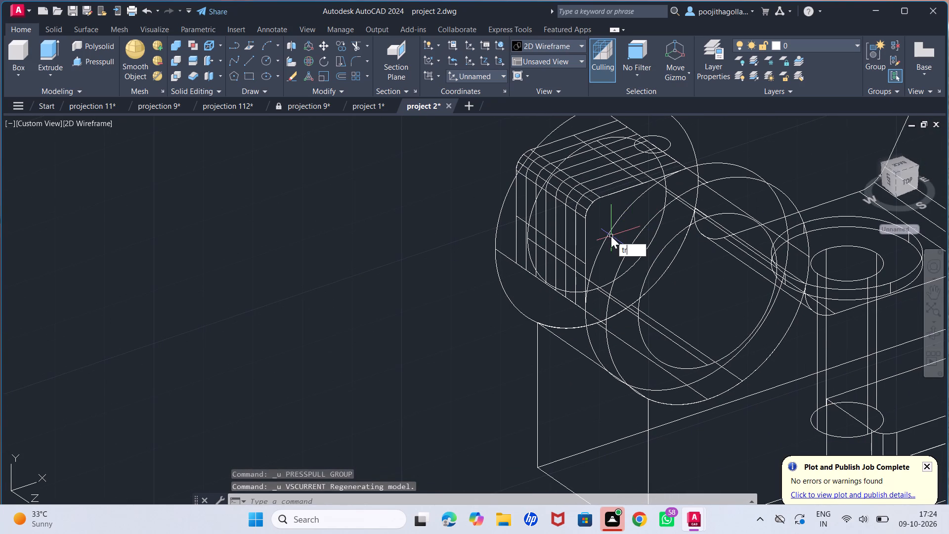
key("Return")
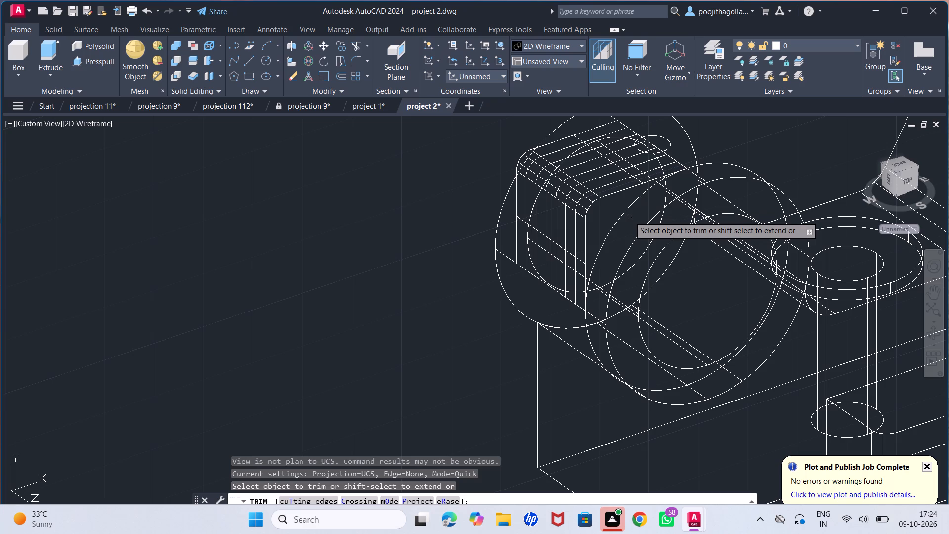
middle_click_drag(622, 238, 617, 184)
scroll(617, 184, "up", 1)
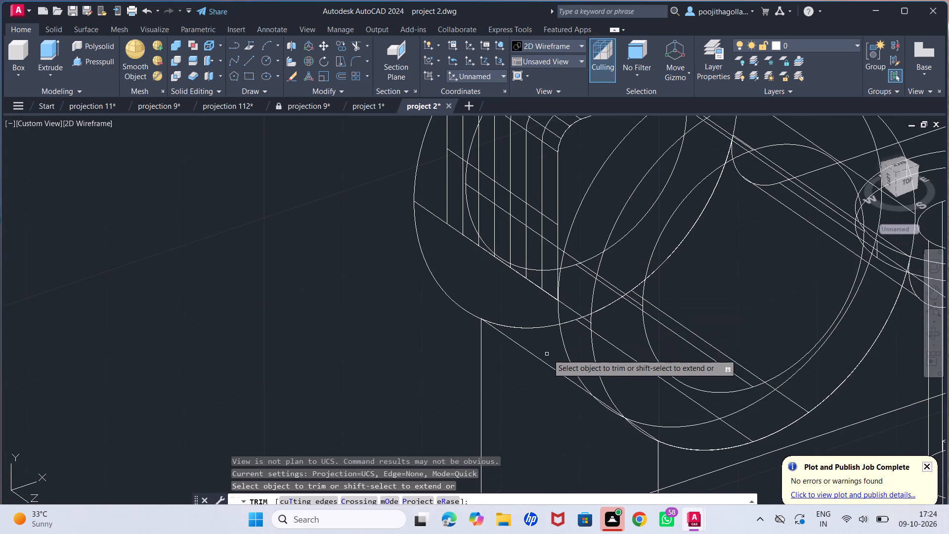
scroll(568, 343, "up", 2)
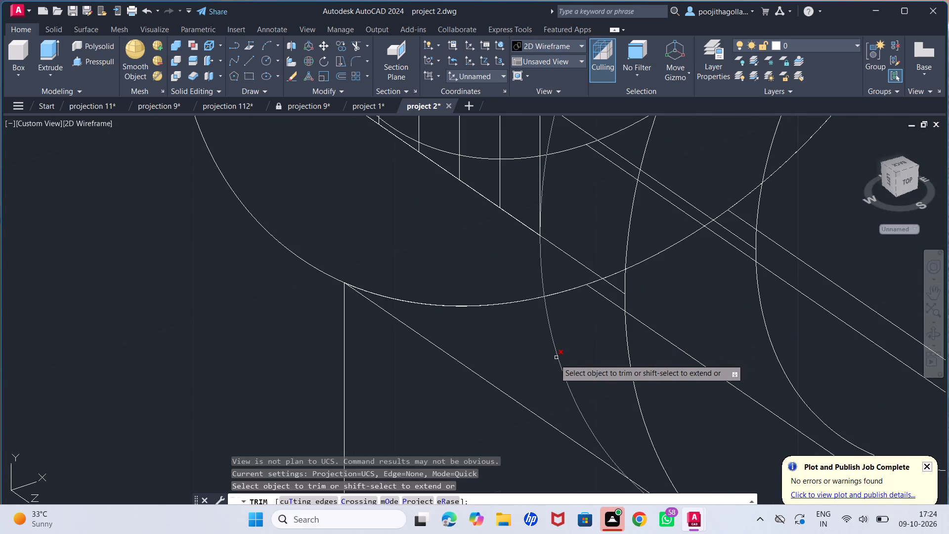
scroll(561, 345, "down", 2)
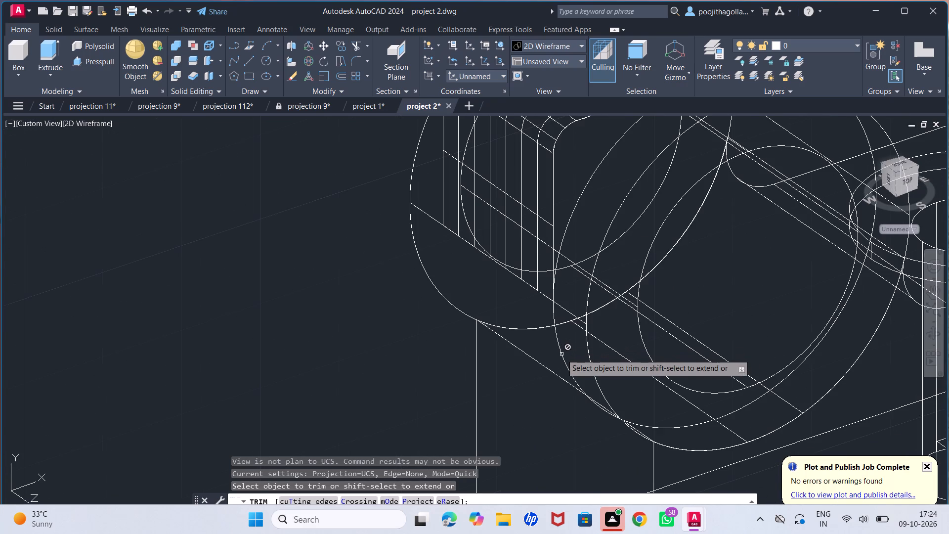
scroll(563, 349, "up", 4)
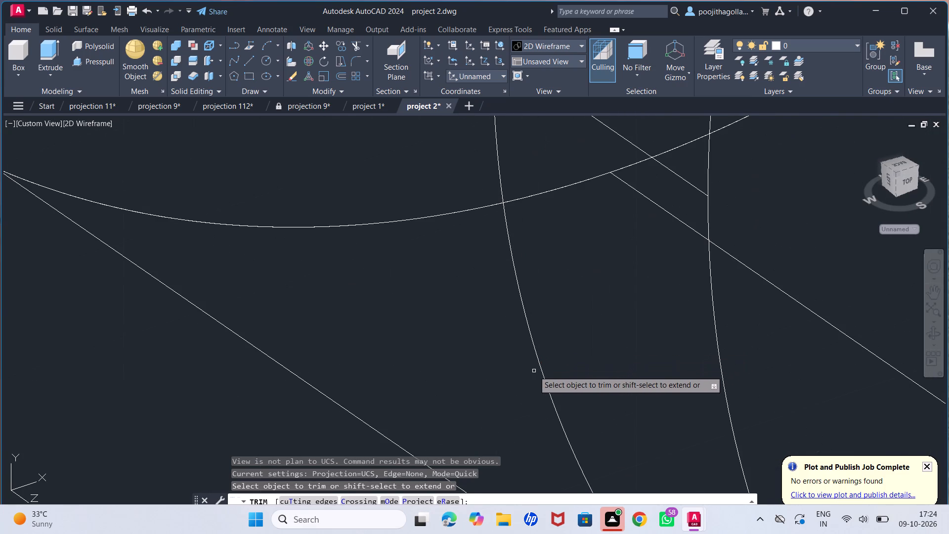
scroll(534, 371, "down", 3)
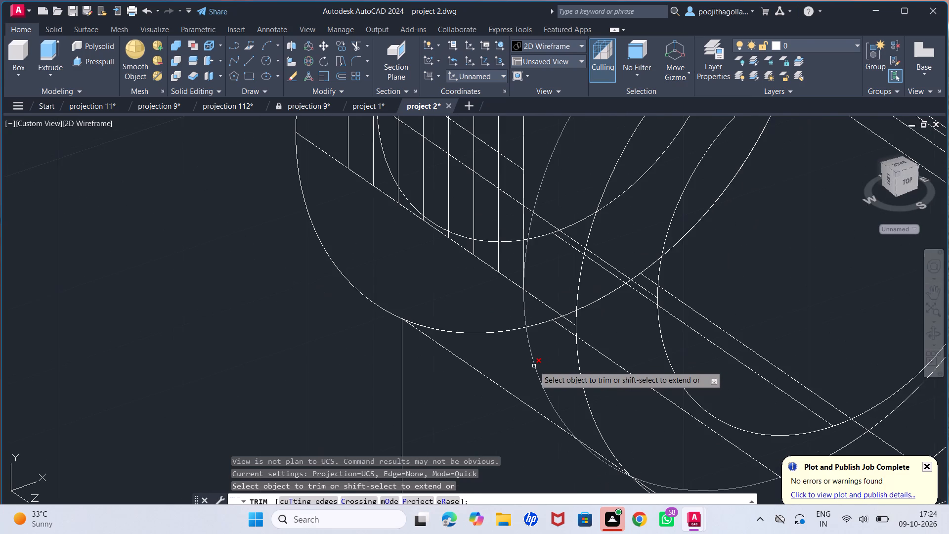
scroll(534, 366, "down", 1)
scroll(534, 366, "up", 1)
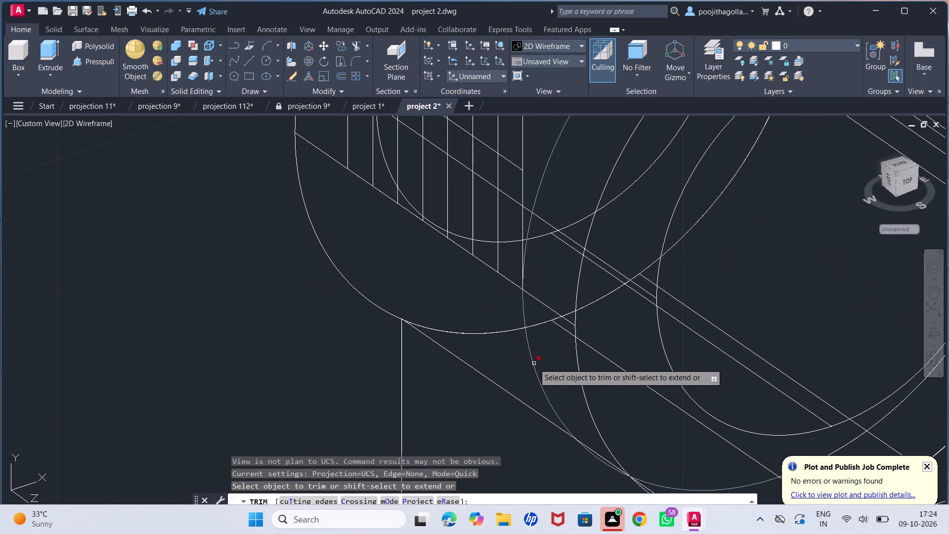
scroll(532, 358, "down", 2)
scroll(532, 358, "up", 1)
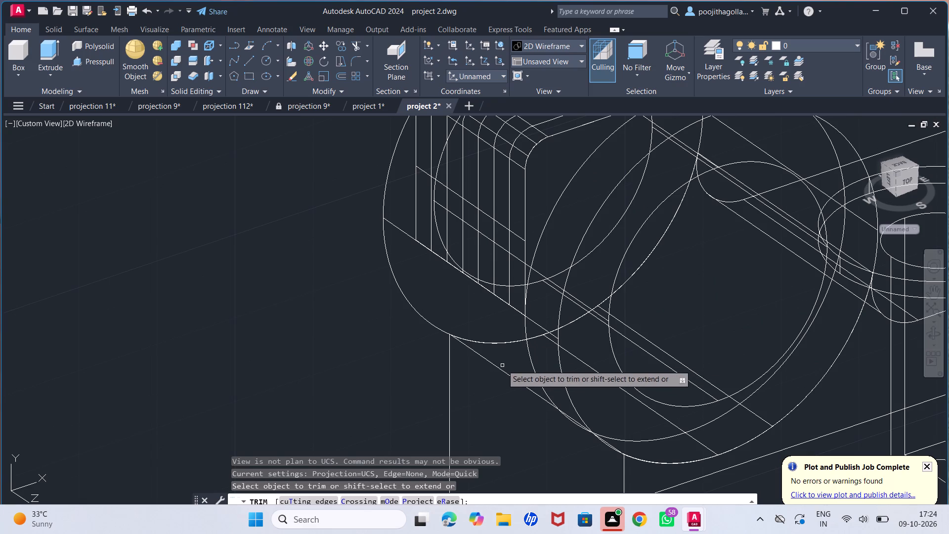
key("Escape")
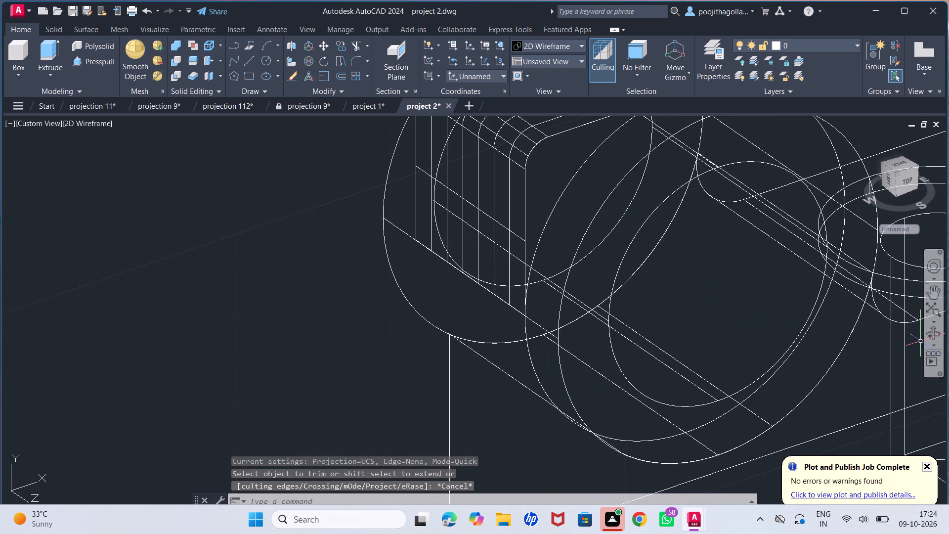
Erase the leftover curve beside the filleted block on the large cylinder.
left_click(932, 334)
left_click_drag(644, 320, 699, 313)
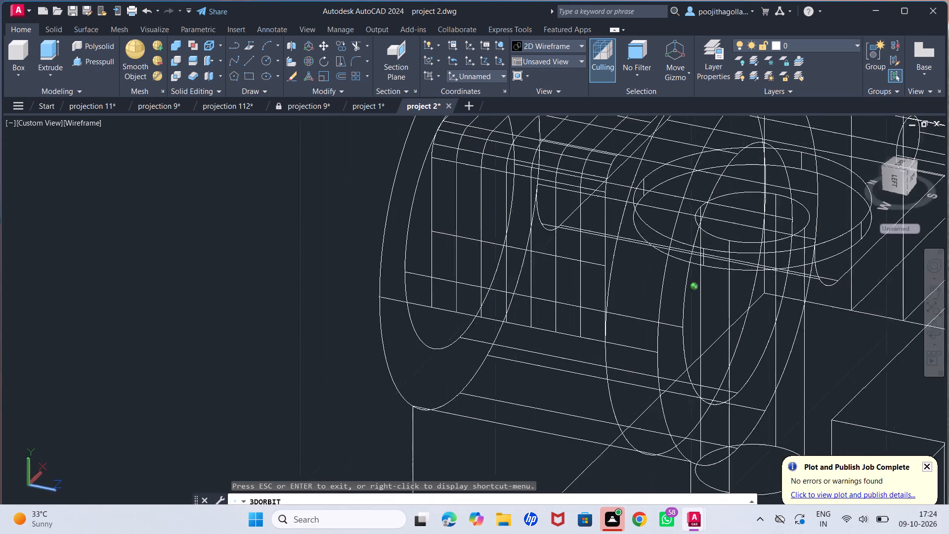
left_click_drag(699, 313, 667, 312)
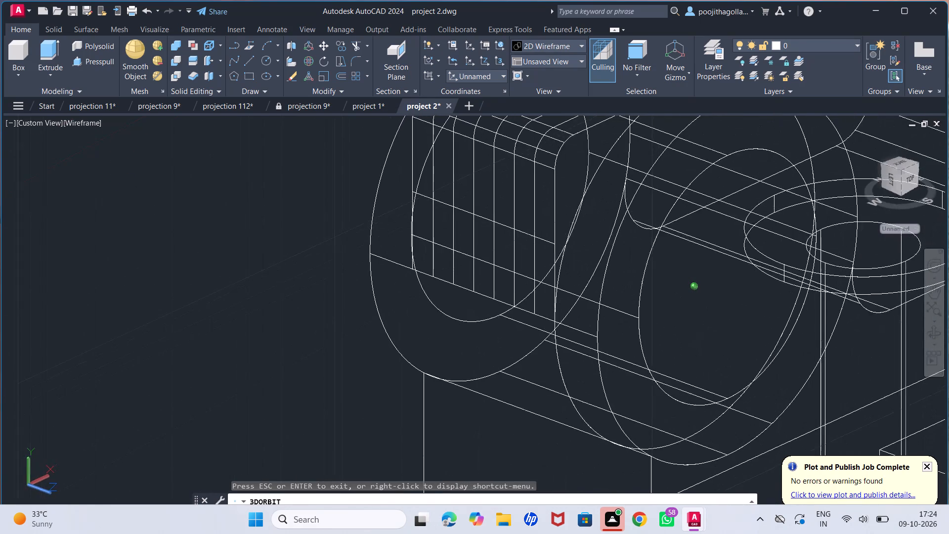
left_click_drag(667, 312, 655, 312)
key("Escape")
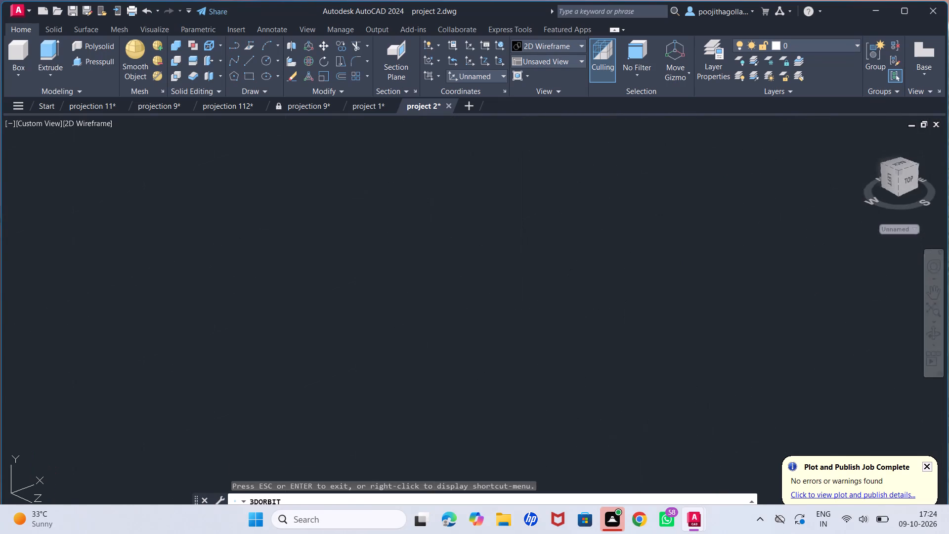
left_click(581, 177)
key("Delete")
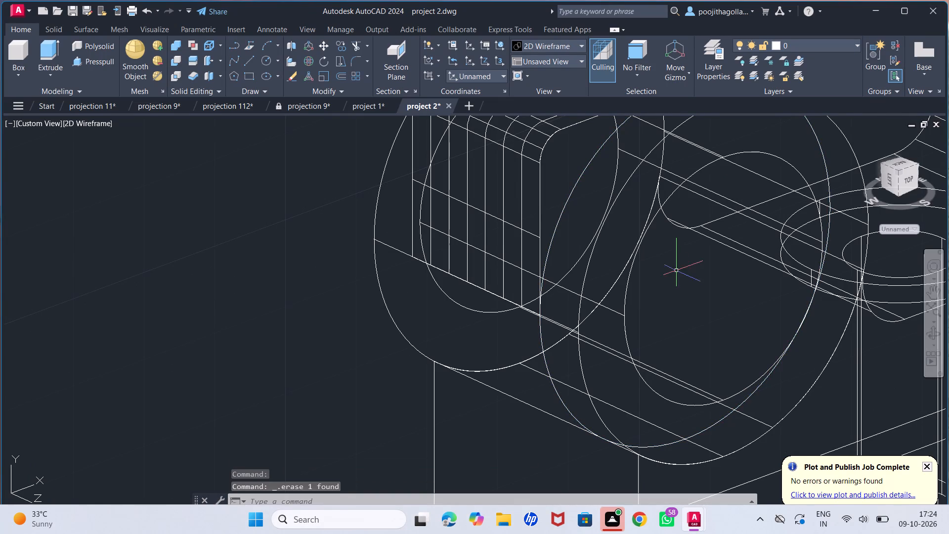
Set the viewport's visual style to Shades of Gray.
scroll(676, 270, "down", 1)
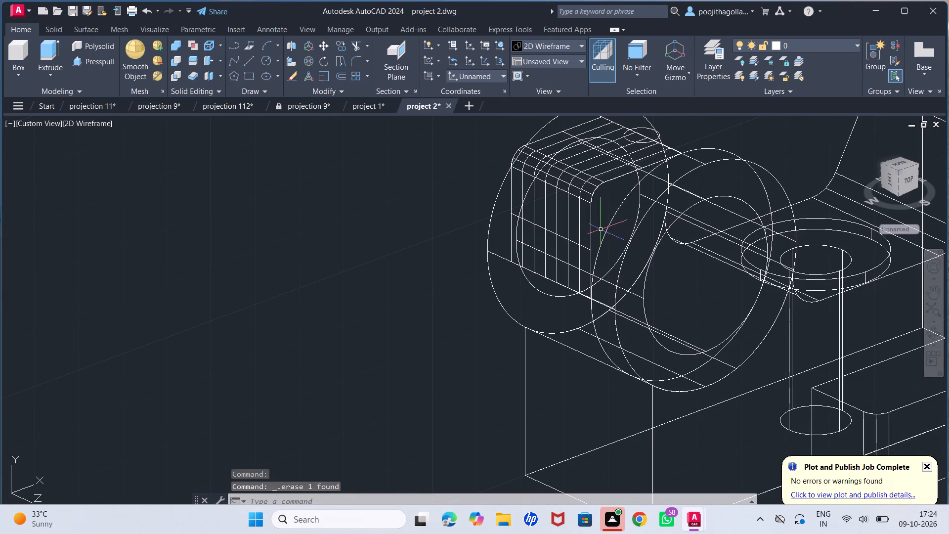
left_click(86, 117)
left_click(94, 126)
left_click(92, 123)
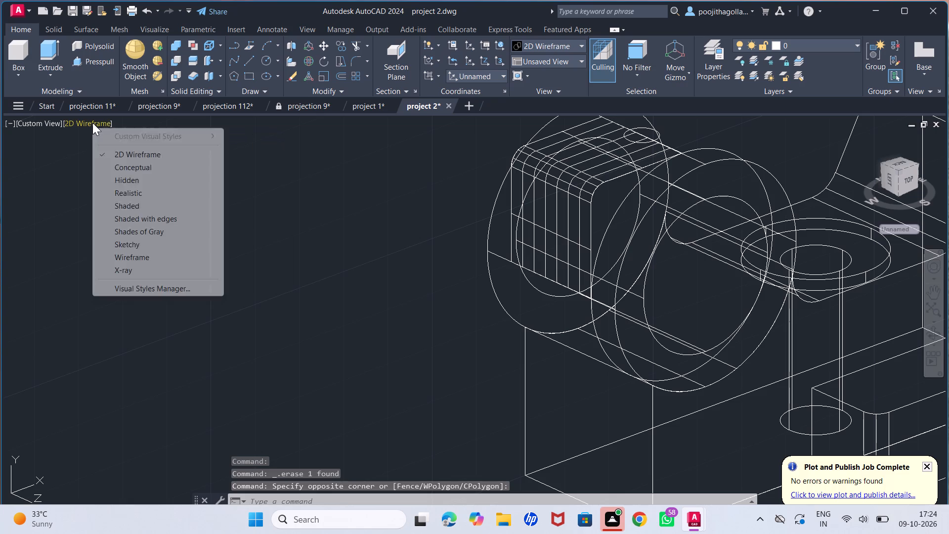
left_click(149, 230)
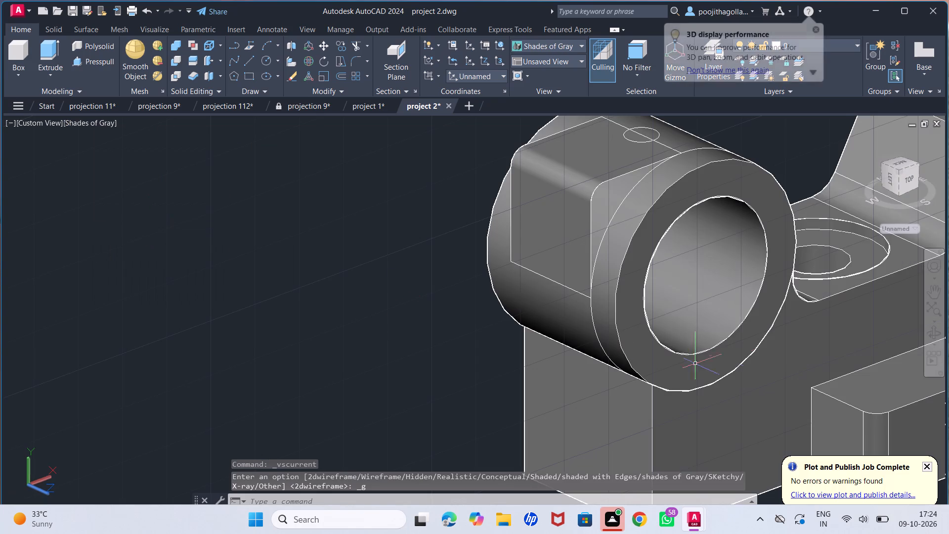
Remove the curved segment between the two ends of the separate filleted profile with Trim.
left_click(930, 336)
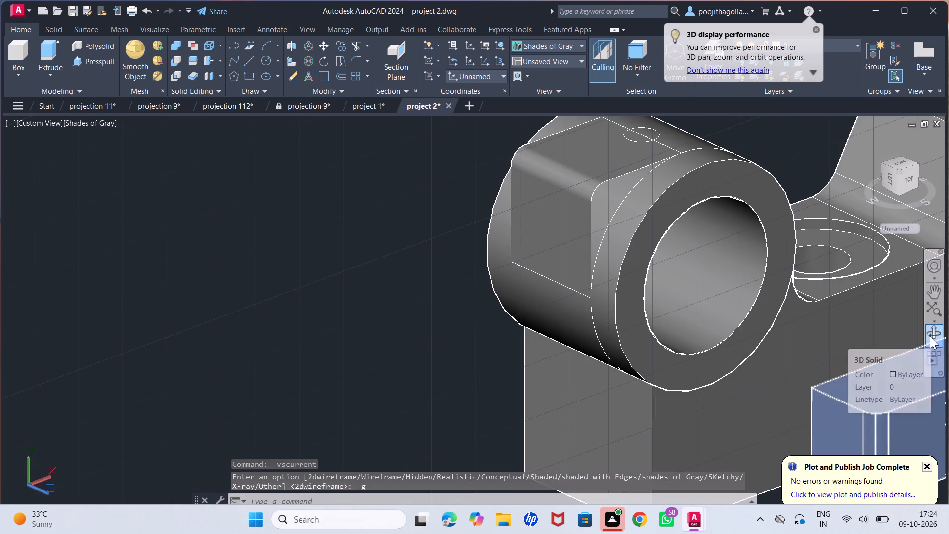
left_click_drag(780, 327, 694, 305)
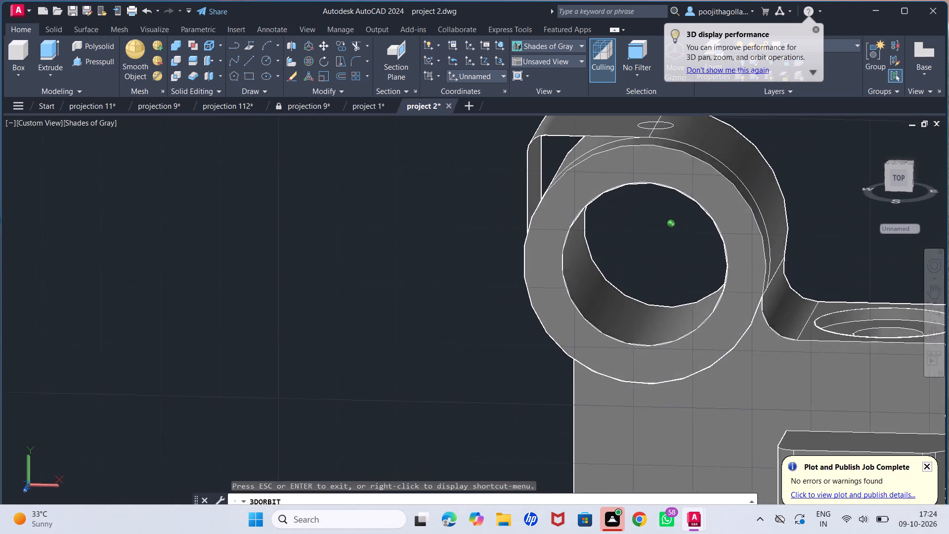
left_click_drag(694, 305, 778, 319)
middle_click_drag(471, 349, 515, 271)
scroll(385, 292, "down", 2)
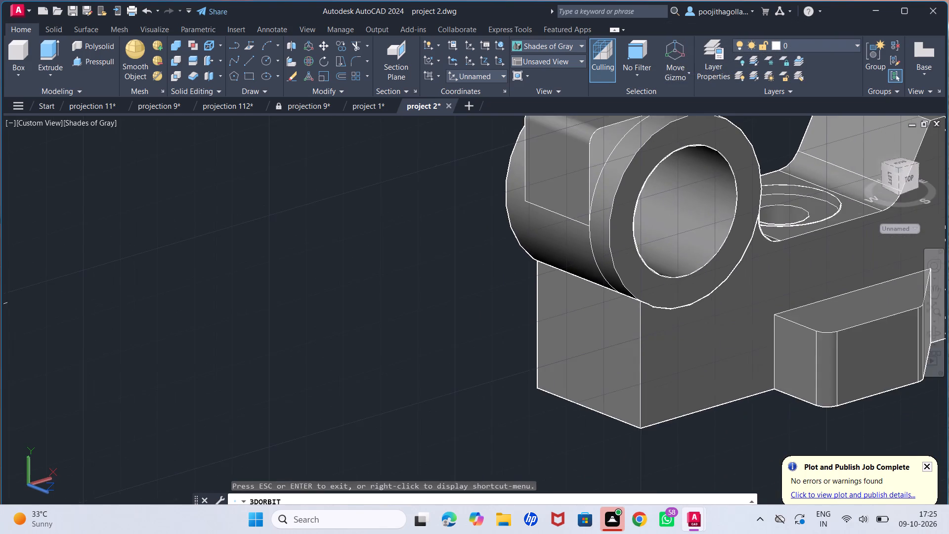
middle_click_drag(368, 331, 534, 252)
scroll(278, 269, "down", 1)
scroll(278, 269, "up", 2)
middle_click_drag(178, 280, 311, 282)
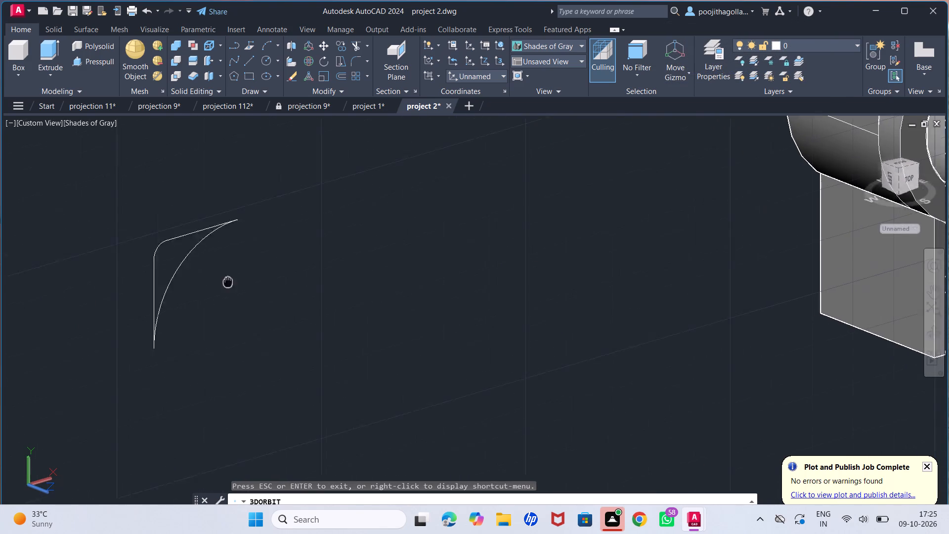
middle_click_drag(311, 282, 354, 294)
key("Escape")
scroll(342, 287, "up", 2)
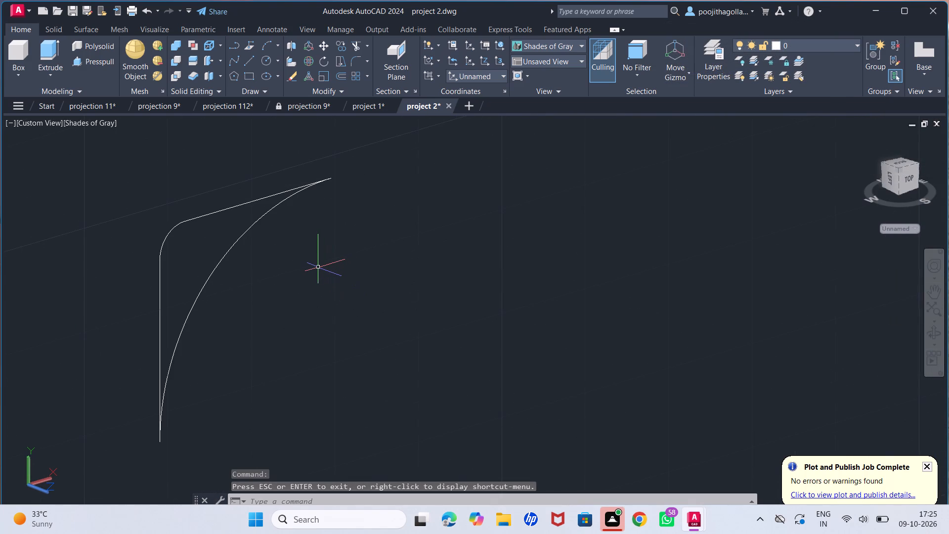
type("tr")
key("Return")
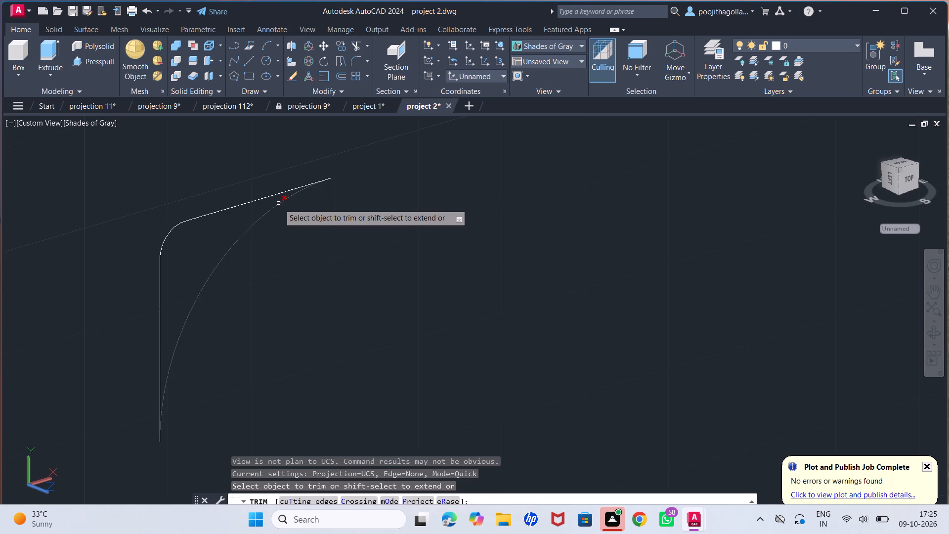
left_click(279, 204)
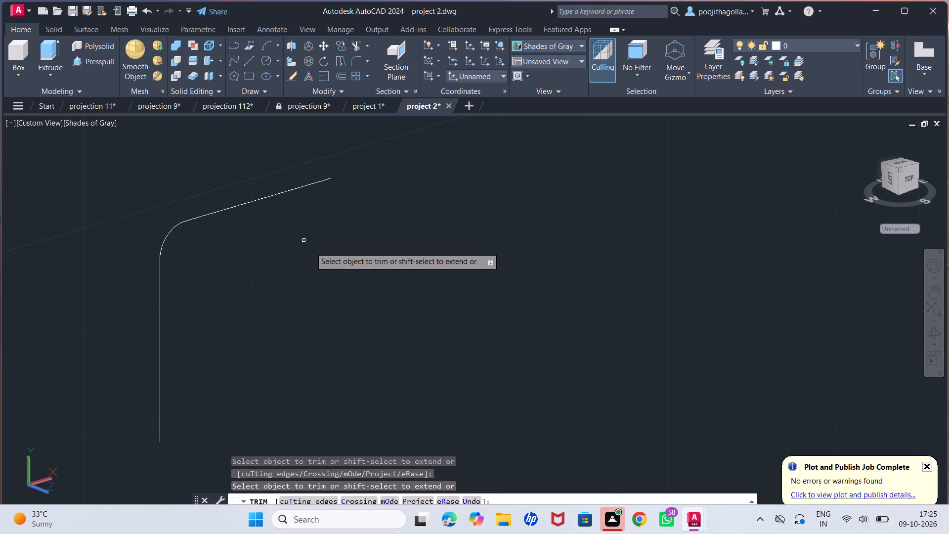
scroll(358, 301, "down", 1)
key("Escape")
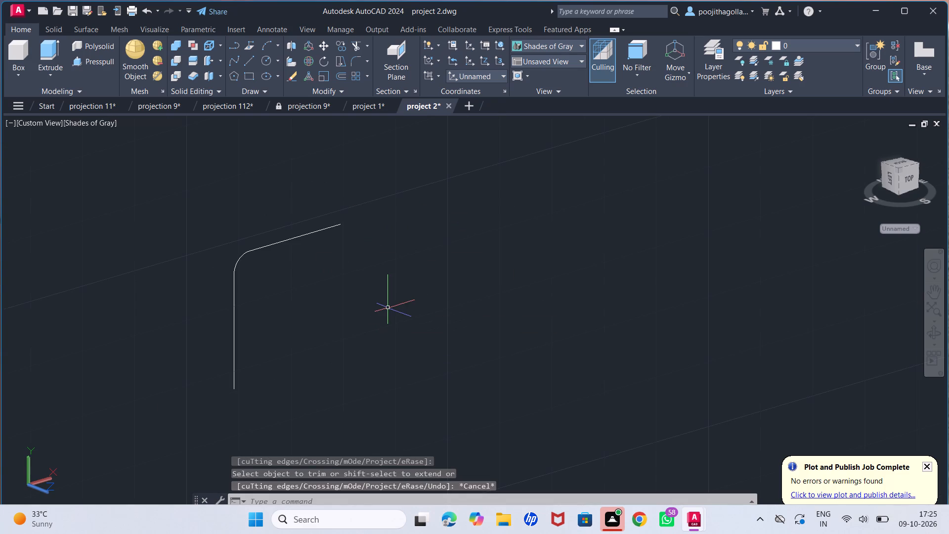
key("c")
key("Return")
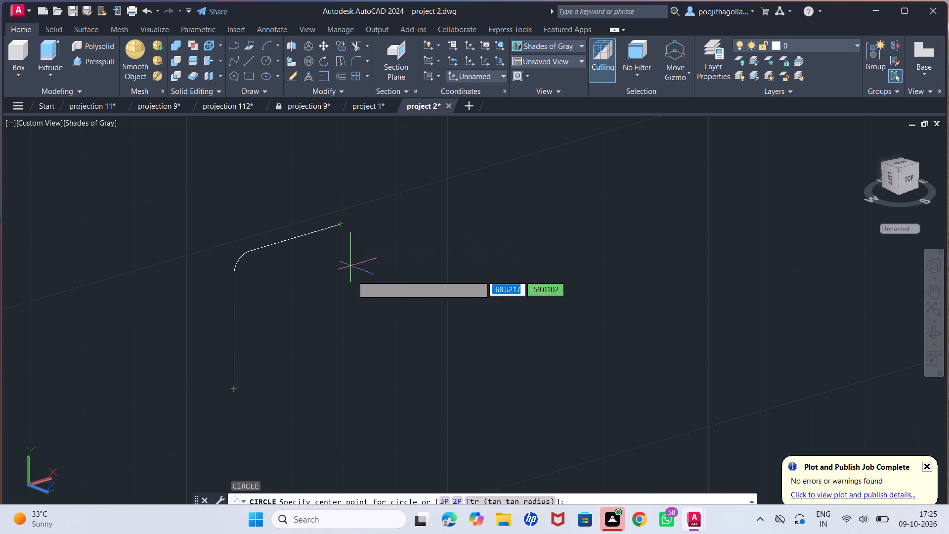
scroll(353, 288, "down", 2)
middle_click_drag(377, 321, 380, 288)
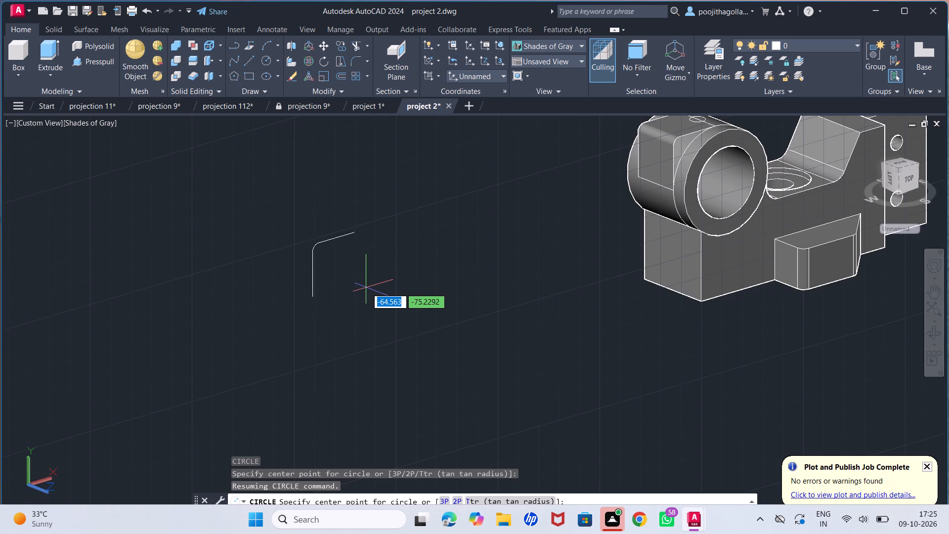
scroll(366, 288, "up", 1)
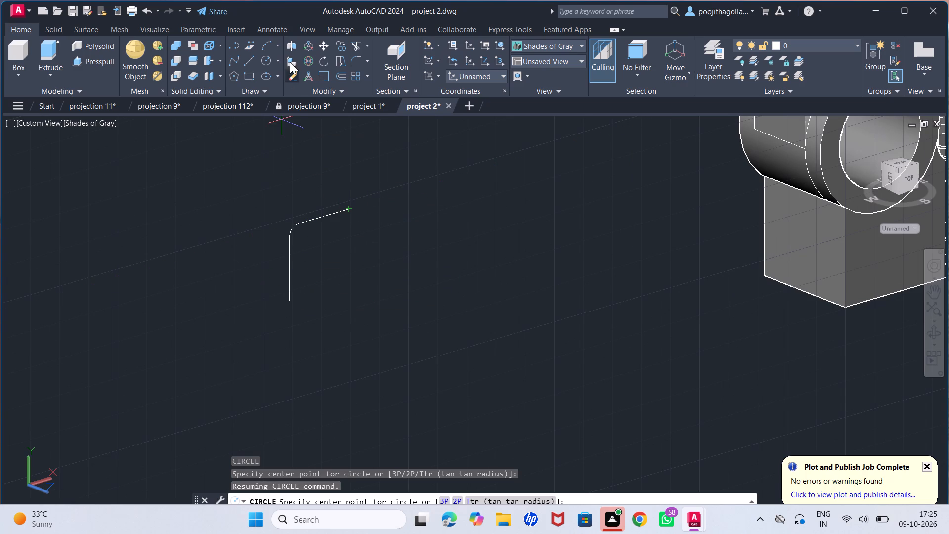
Draw a Start, End, Radius arc of radius 20.5 from the profile's upper line end to its vertical line's lower end.
left_click(278, 43)
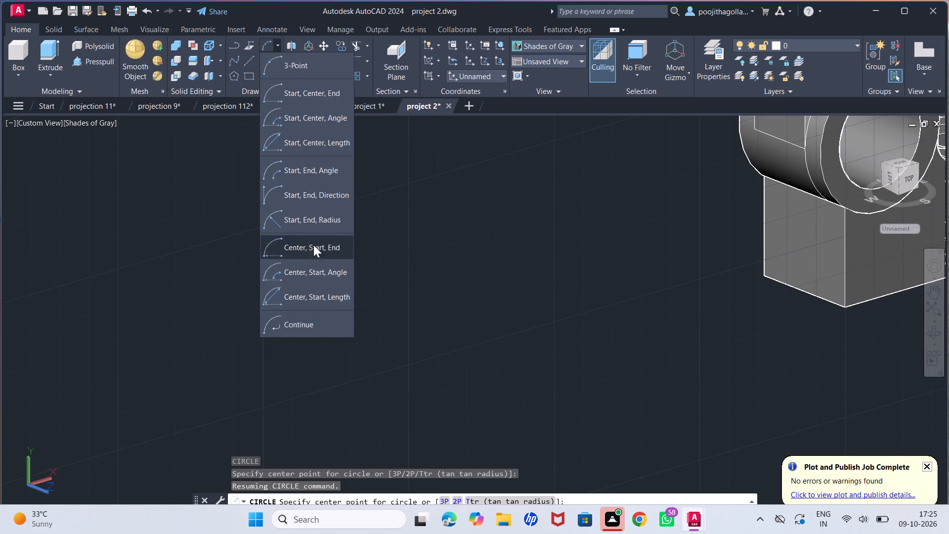
left_click(318, 222)
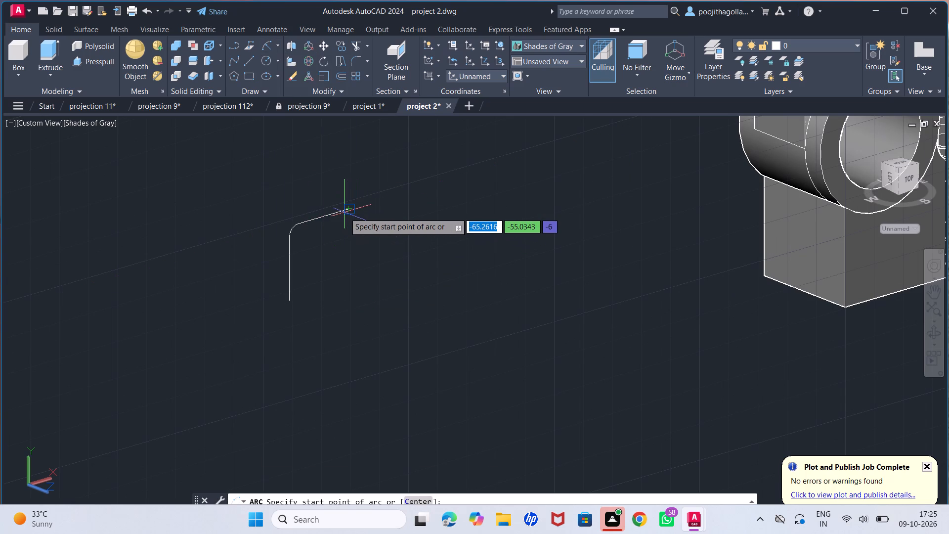
left_click(345, 213)
left_click(290, 301)
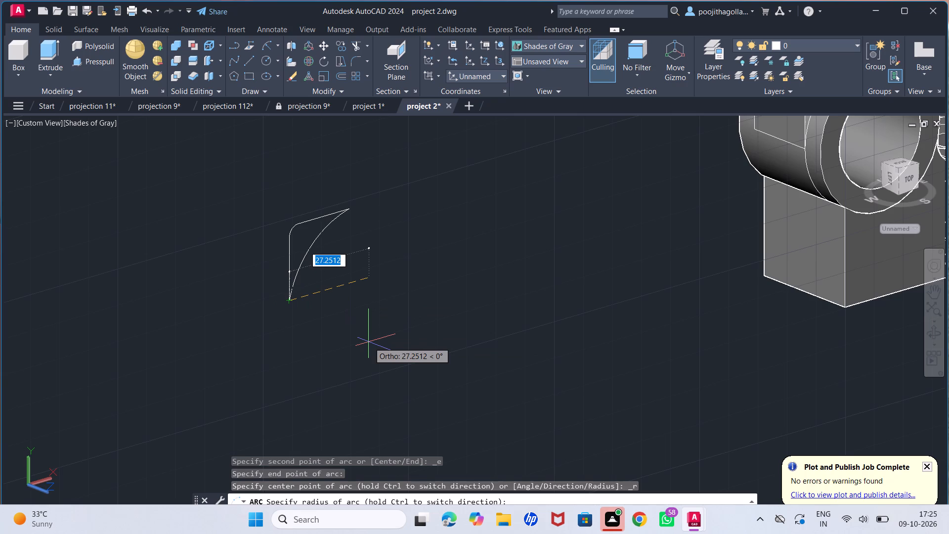
type("20.5")
key("Return")
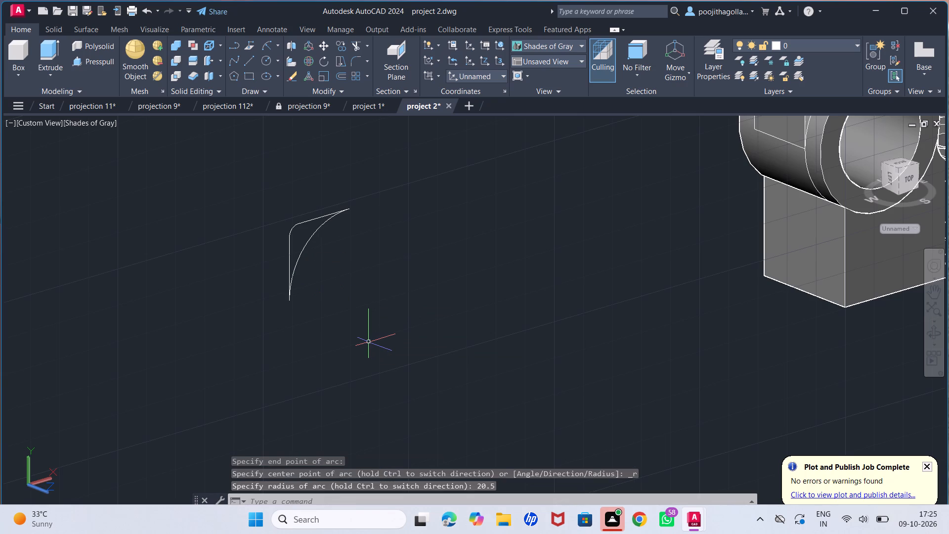
key("Escape")
Join the separate filleted profile's lines, fillet and closing arc into one profile.
left_click(376, 178)
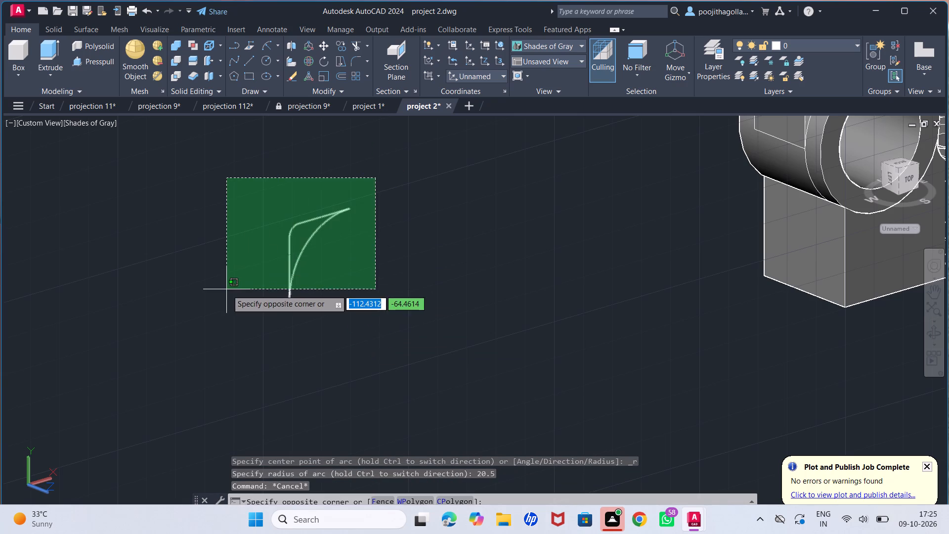
left_click(227, 290)
key("j")
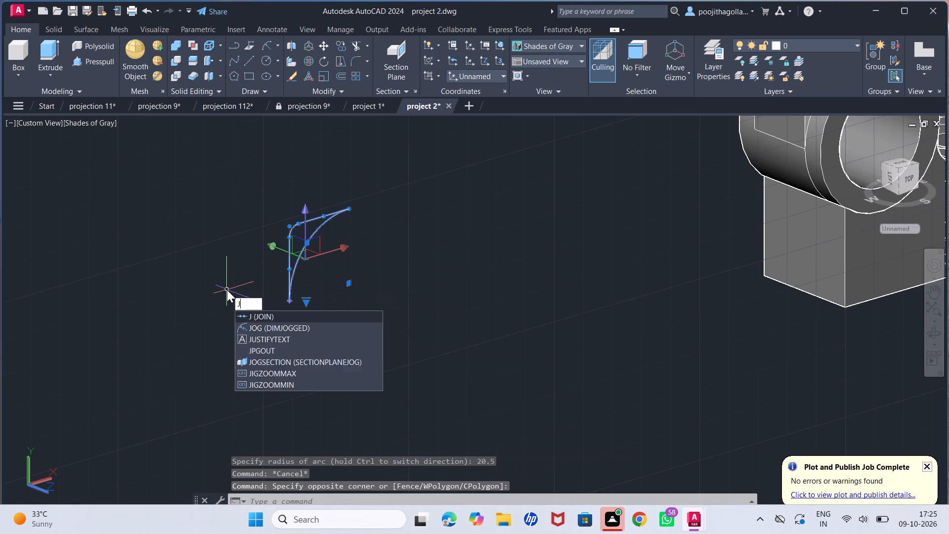
key("Return")
Presspull the closed filleted profile to a height of 20 to form a solid block.
left_click(105, 59)
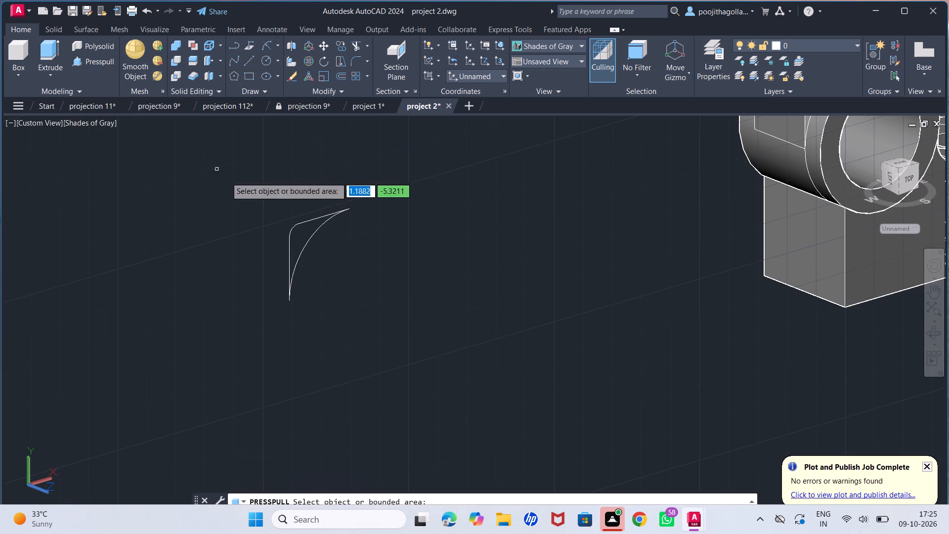
left_click(302, 224)
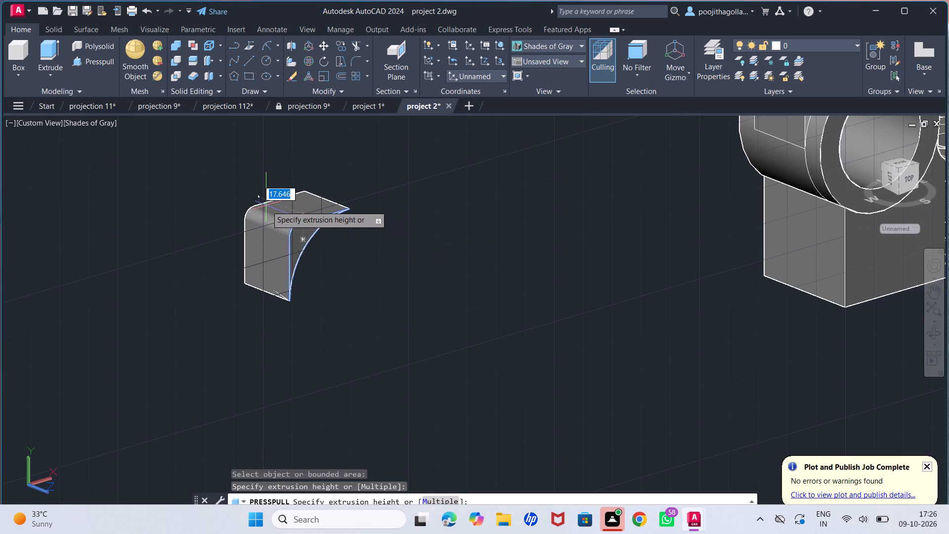
type("20")
key("Return")
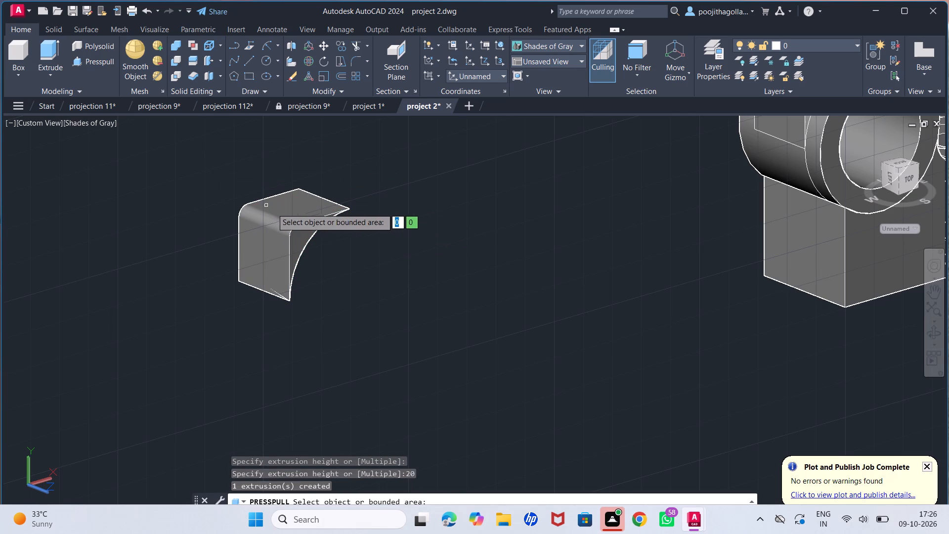
key("Escape")
Erase the old filleted block from the side of the large cylinder.
middle_click_drag(486, 236, 396, 312)
scroll(421, 306, "down", 1)
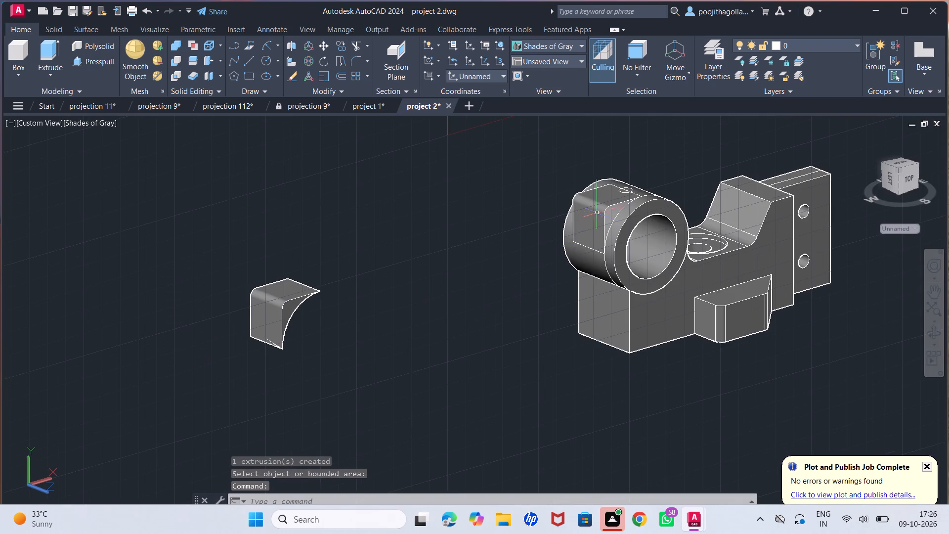
left_click(599, 212)
key("Delete")
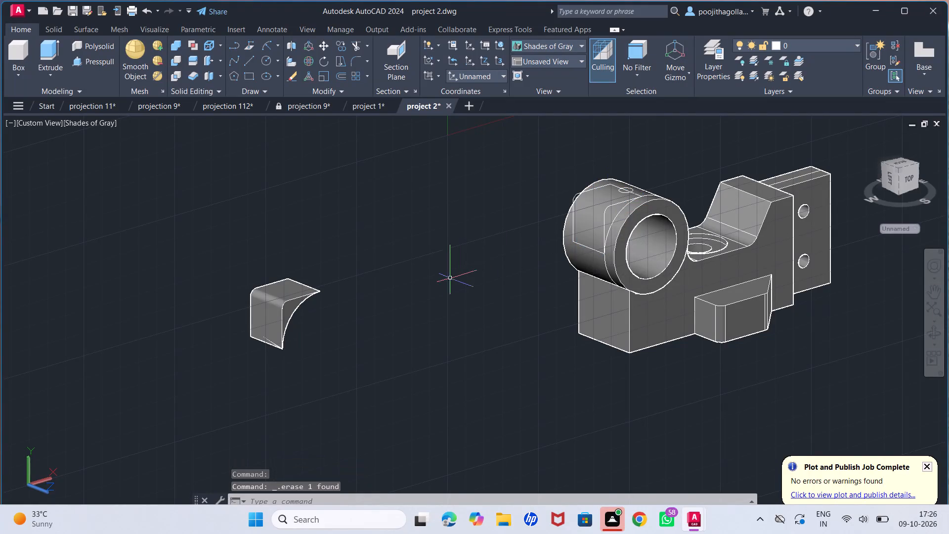
Erase the leftover front profile, rear vertical line, rear fillet arc and rear sloping line on the large cylinder.
scroll(607, 210, "up", 2)
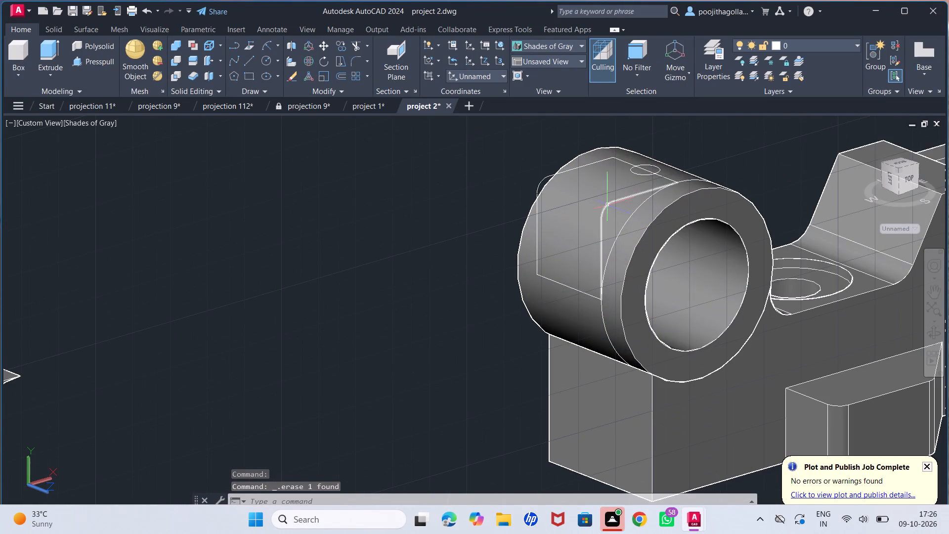
left_click(607, 205)
key("Delete")
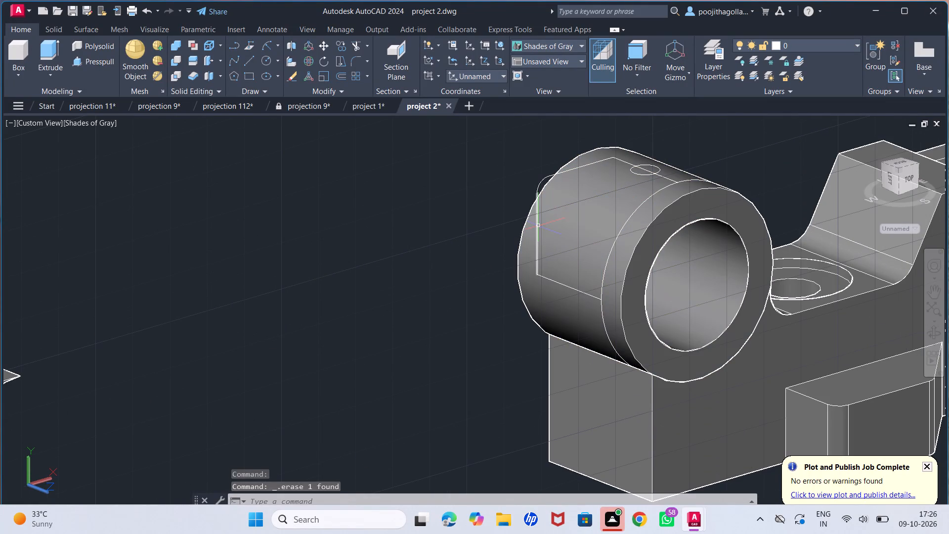
left_click(538, 226)
key("Delete")
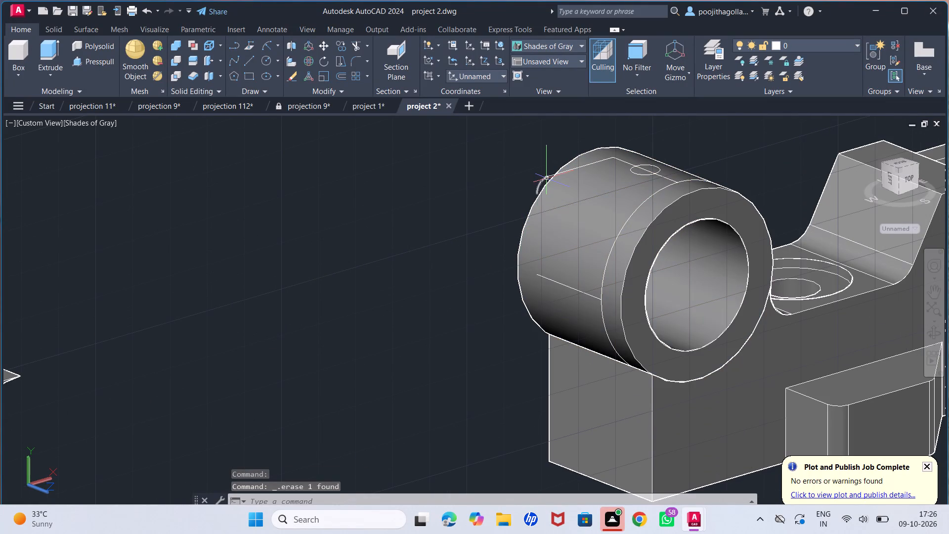
left_click(547, 178)
key("Delete")
key("Delete")
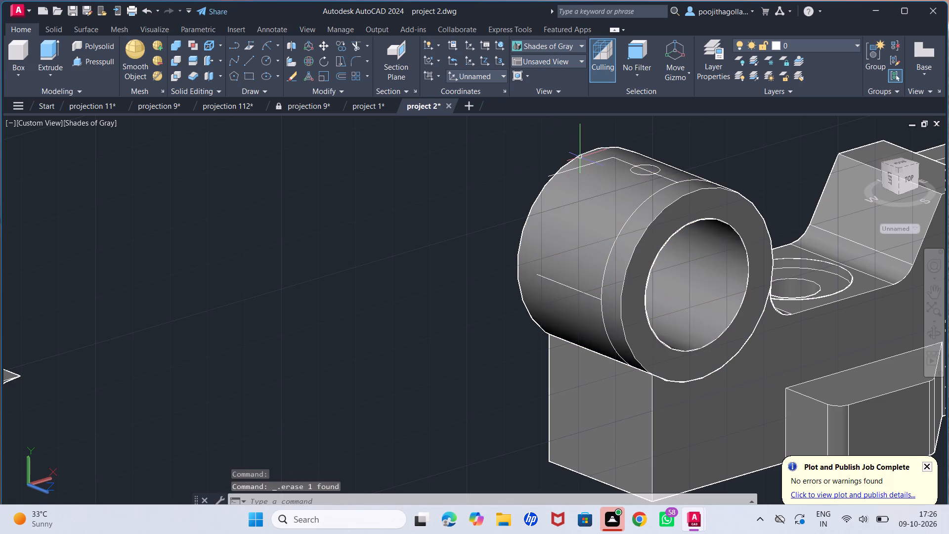
left_click(586, 166)
key("Delete")
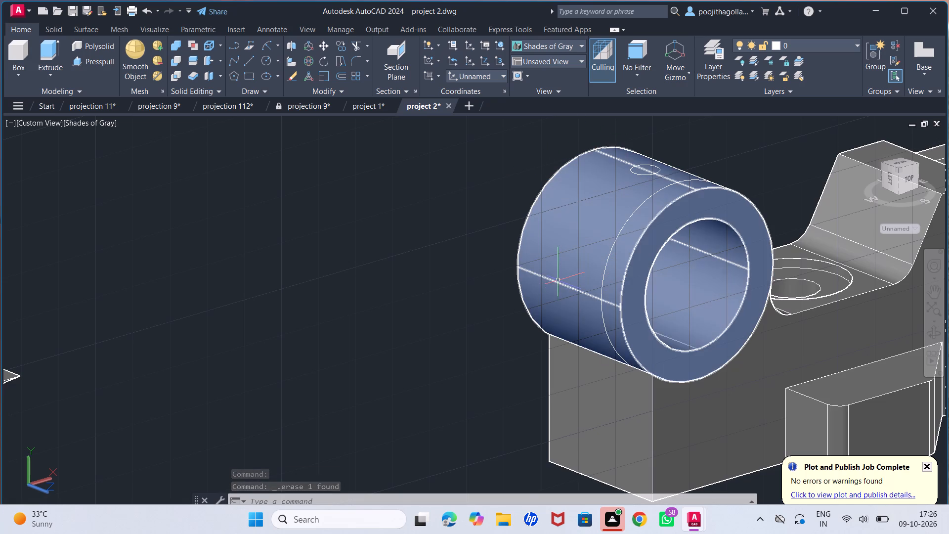
Move the new filleted block from its front upper tip to the upper guide line's endpoint on the large cylinder's curved outline.
scroll(553, 283, "up", 4)
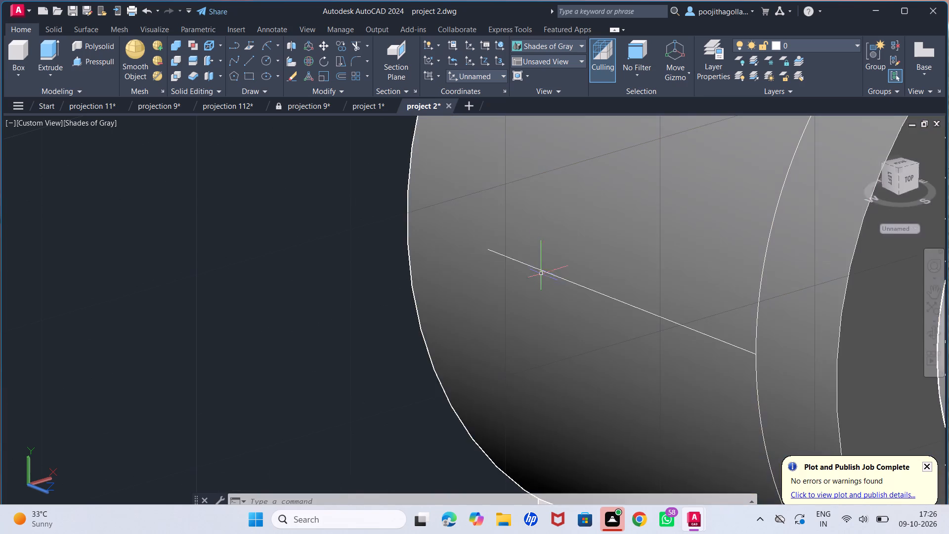
scroll(296, 246, "down", 3)
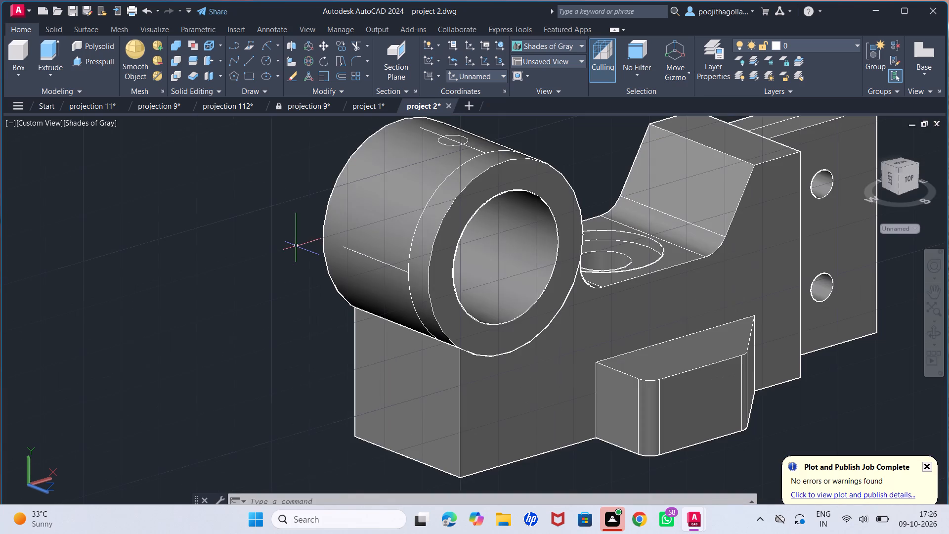
scroll(265, 208, "down", 1)
middle_click_drag(254, 228, 257, 275)
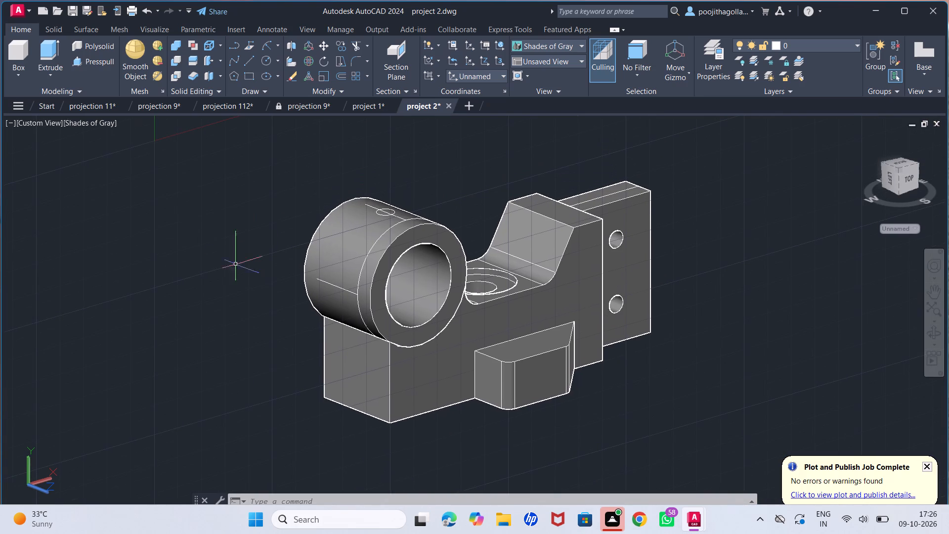
middle_click_drag(93, 135, 173, 164)
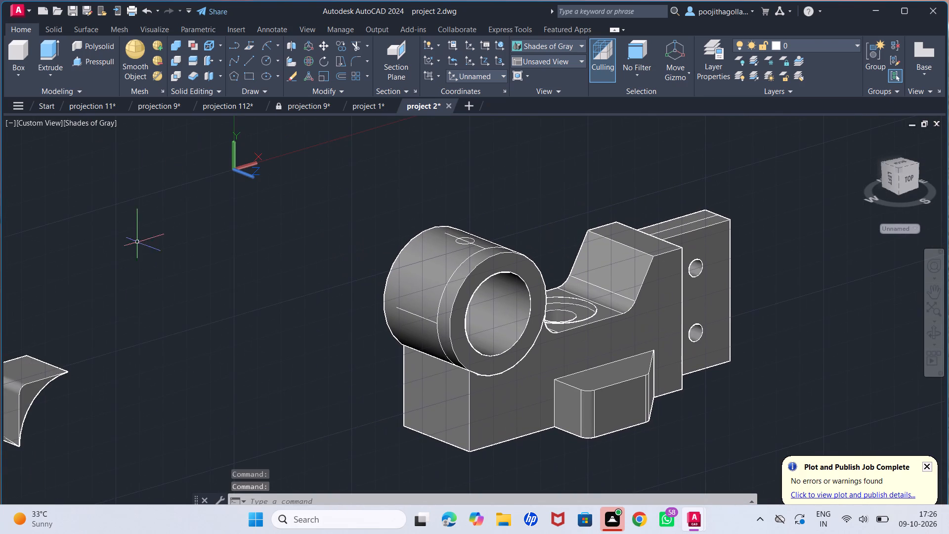
middle_click_drag(128, 333, 127, 310)
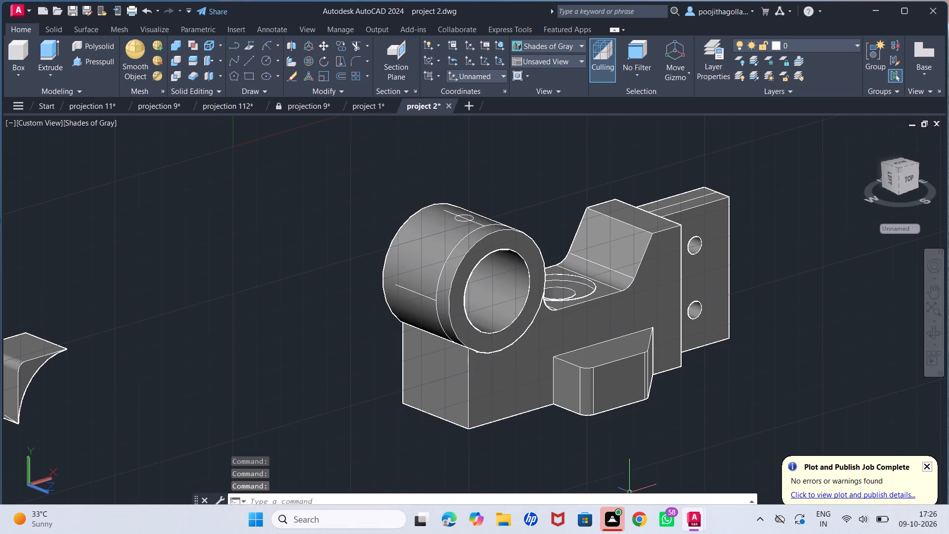
key("m")
key("Return")
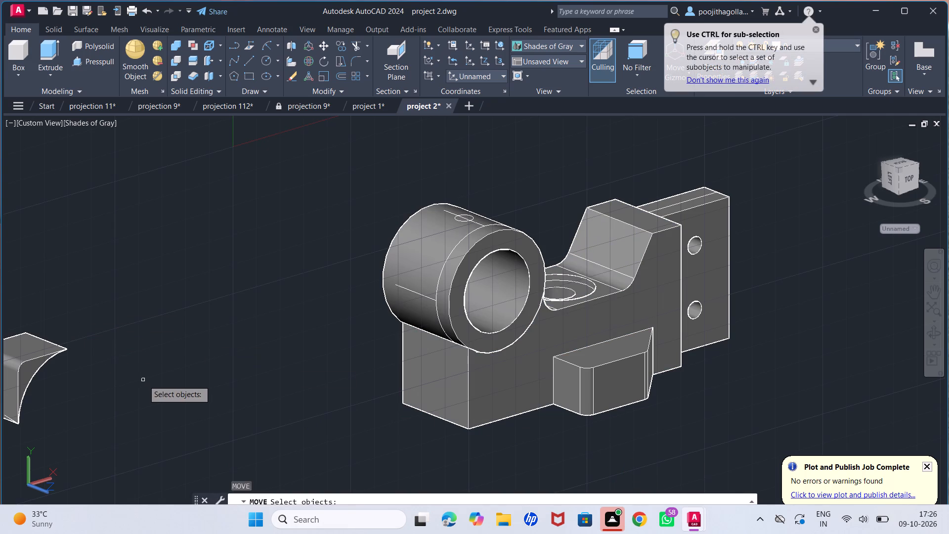
left_click(36, 351)
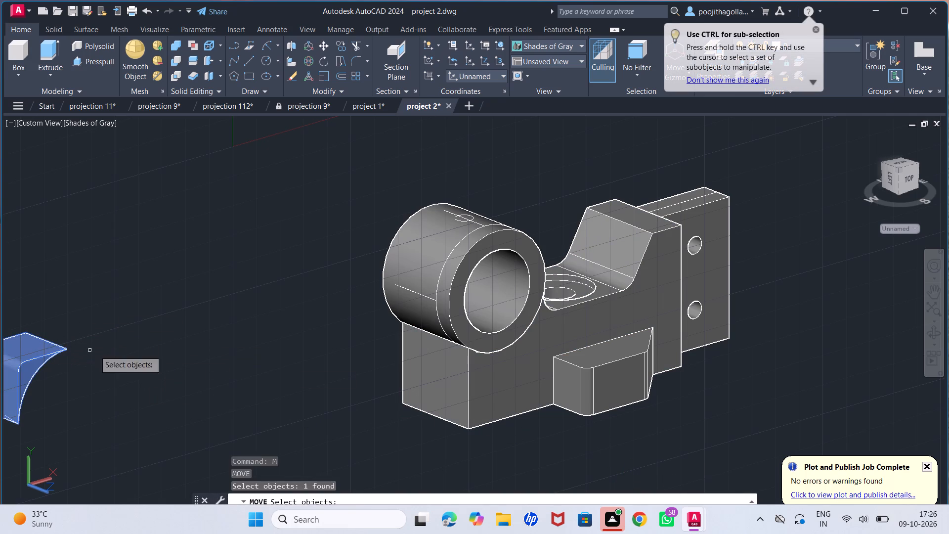
key("Return")
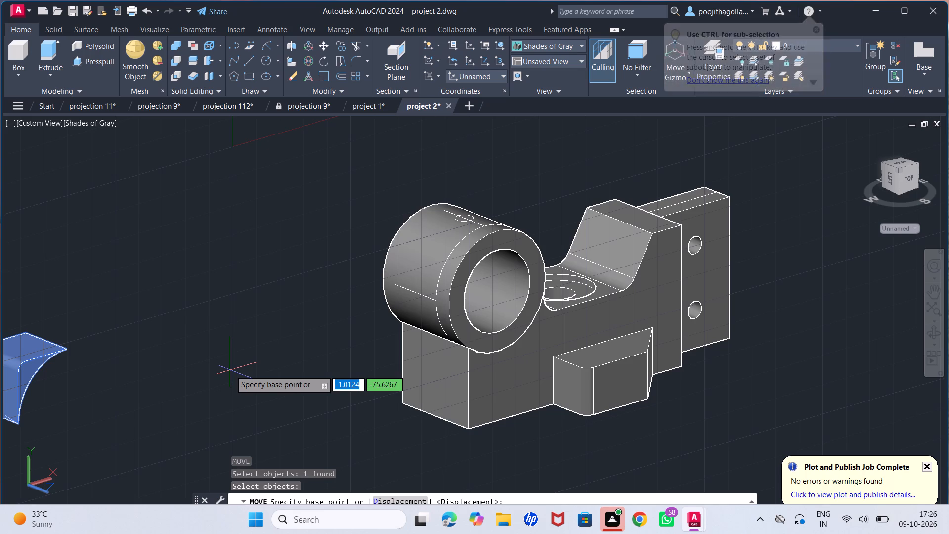
left_click(67, 348)
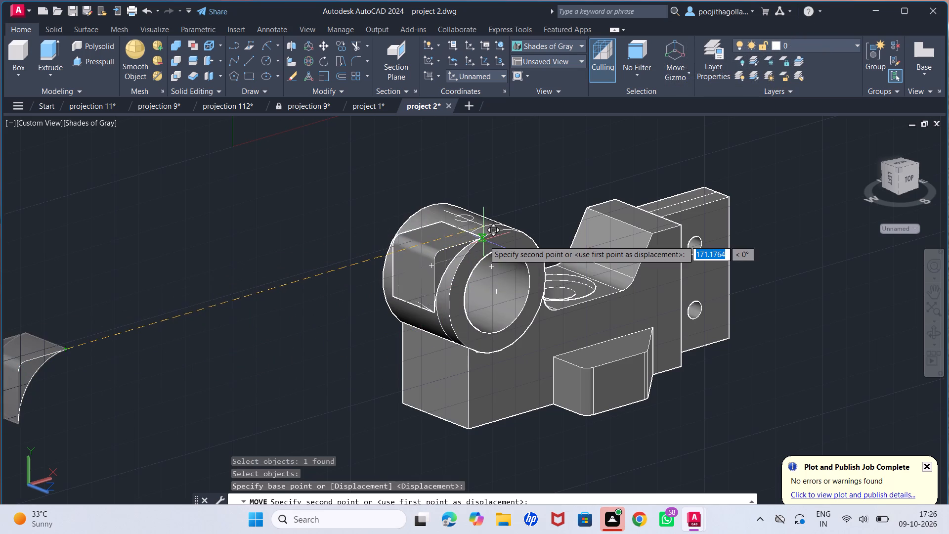
scroll(484, 240, "up", 6)
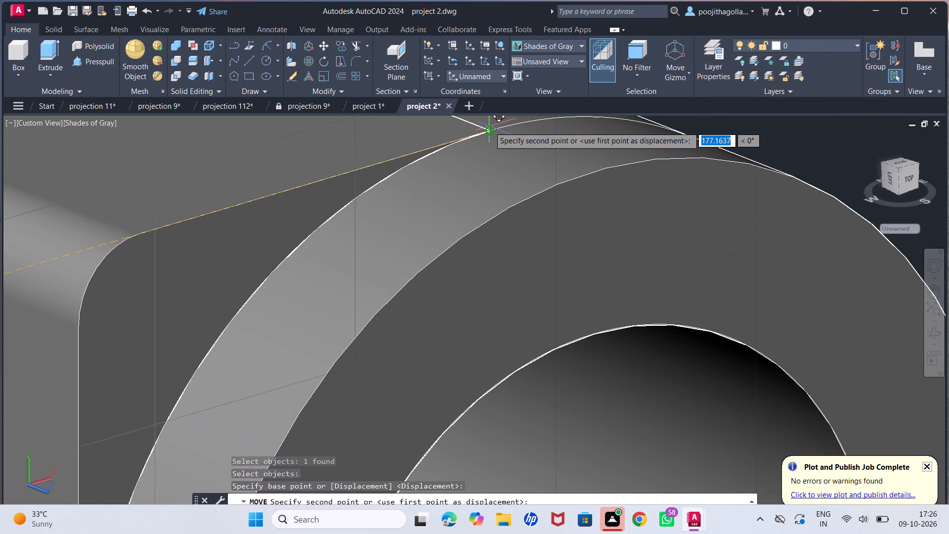
scroll(474, 146, "up", 3)
middle_click_drag(476, 150, 451, 280)
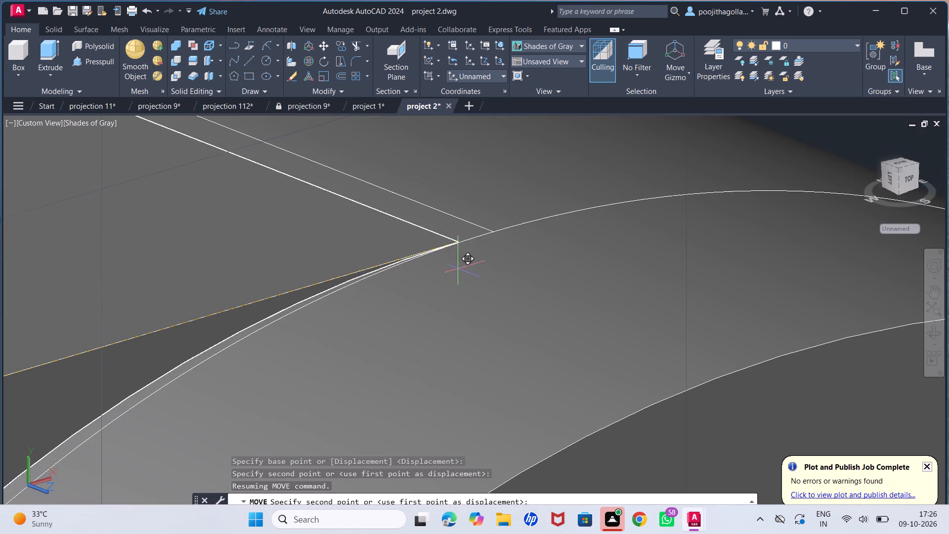
left_click(493, 232)
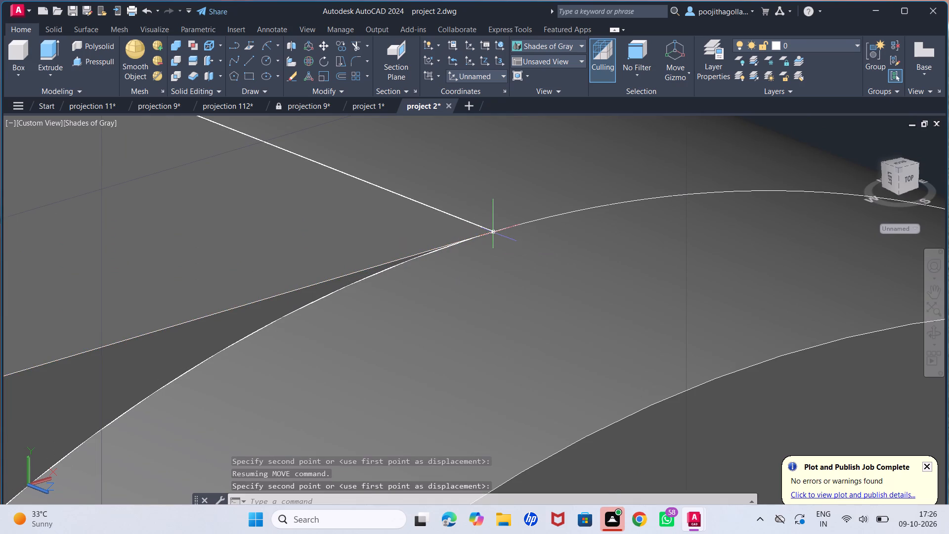
Set the viewport's visual style to 2D Wireframe.
scroll(506, 252, "down", 3)
scroll(531, 305, "down", 2)
middle_click_drag(637, 272, 629, 258)
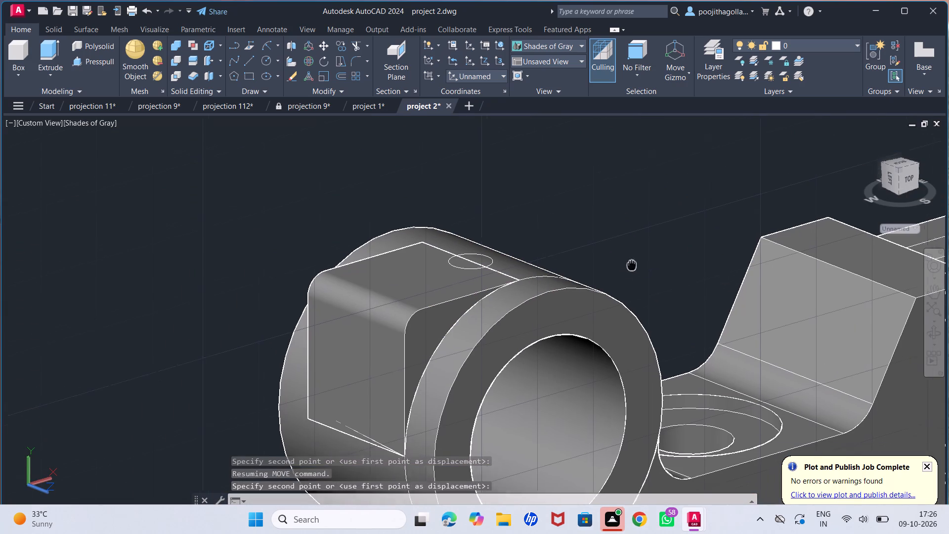
middle_click_drag(629, 258, 622, 249)
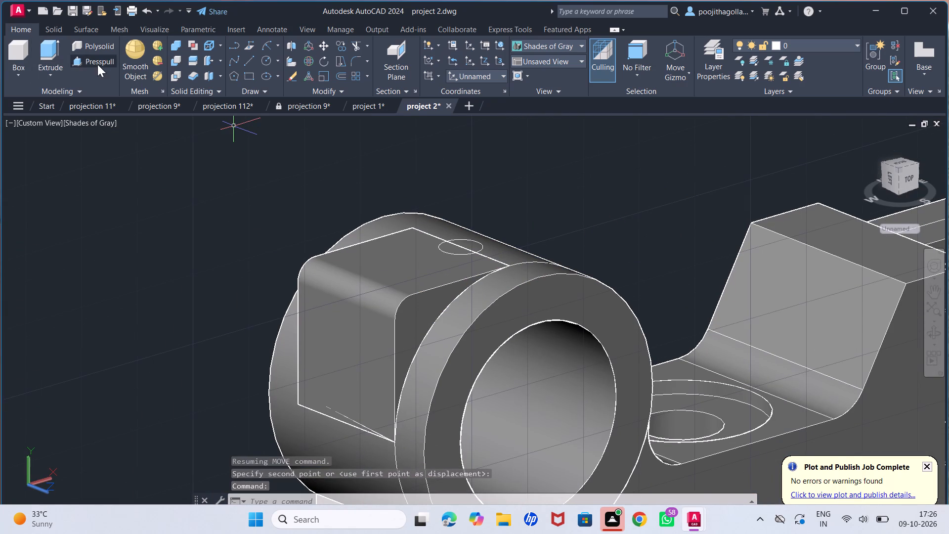
left_click(103, 125)
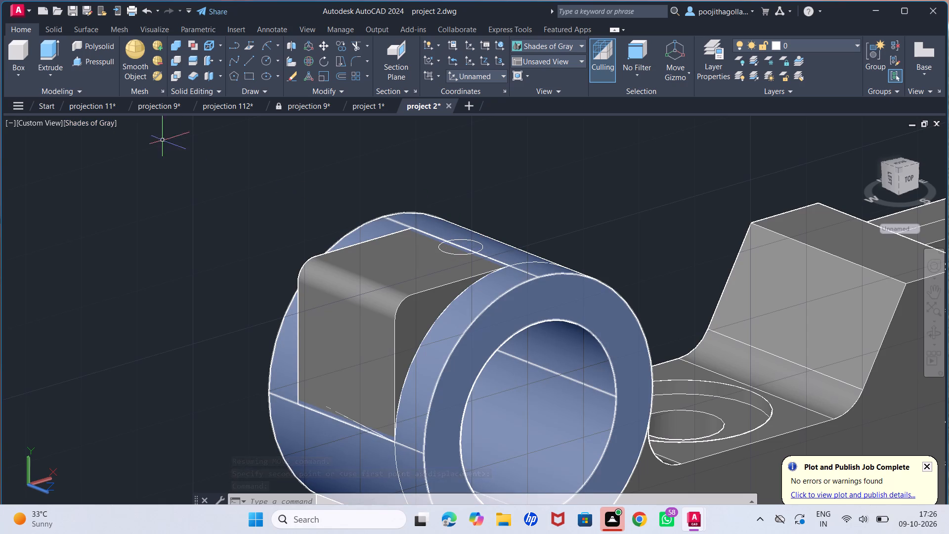
left_click(77, 123)
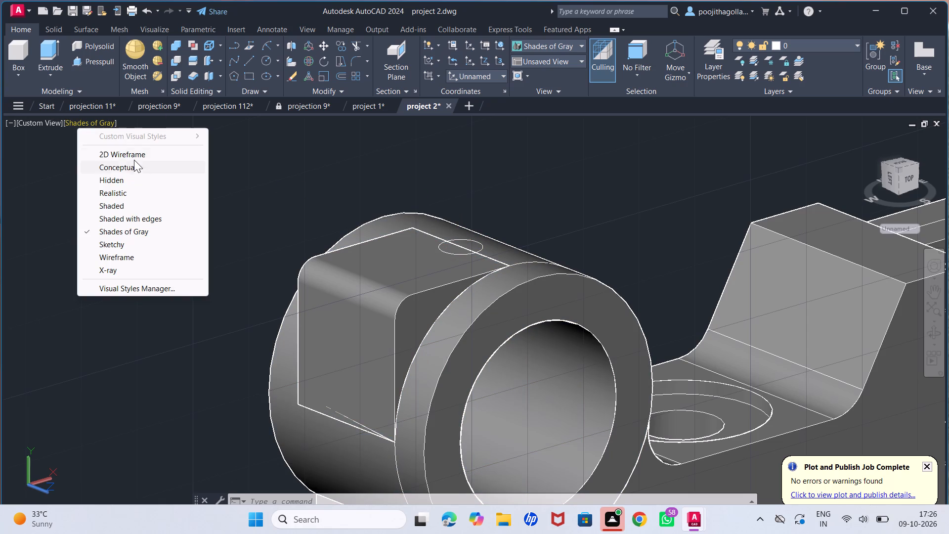
left_click(135, 156)
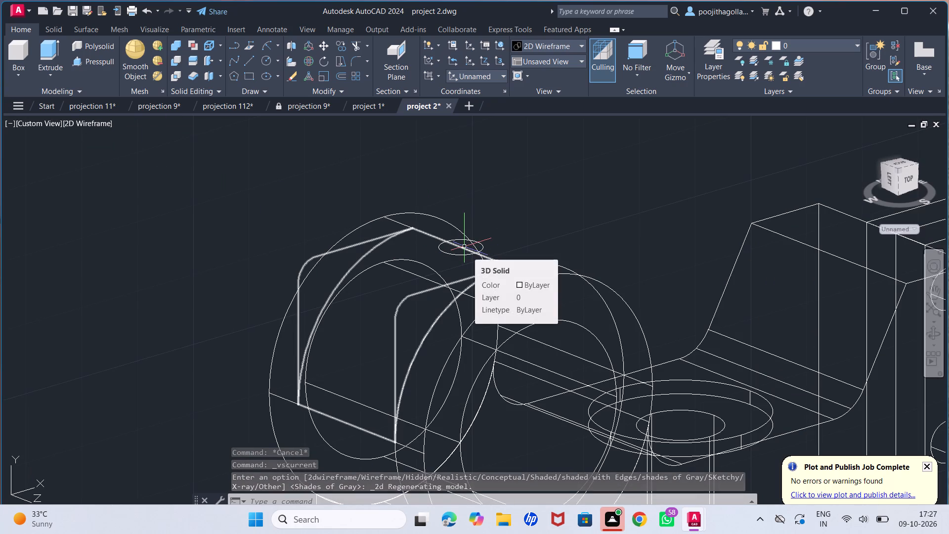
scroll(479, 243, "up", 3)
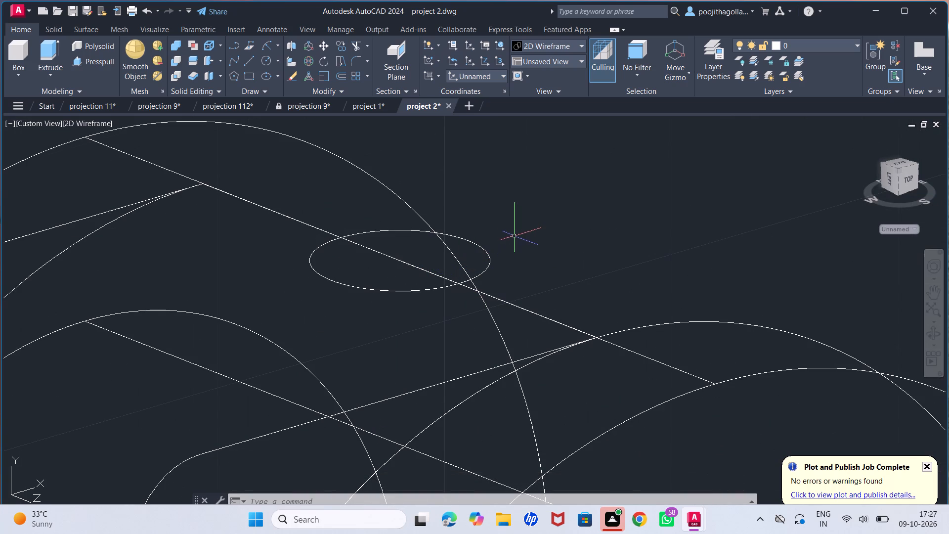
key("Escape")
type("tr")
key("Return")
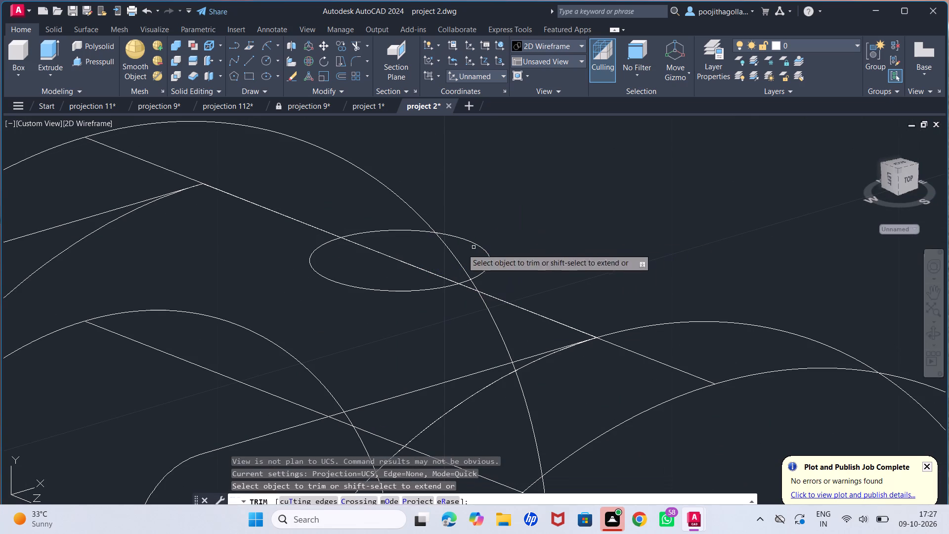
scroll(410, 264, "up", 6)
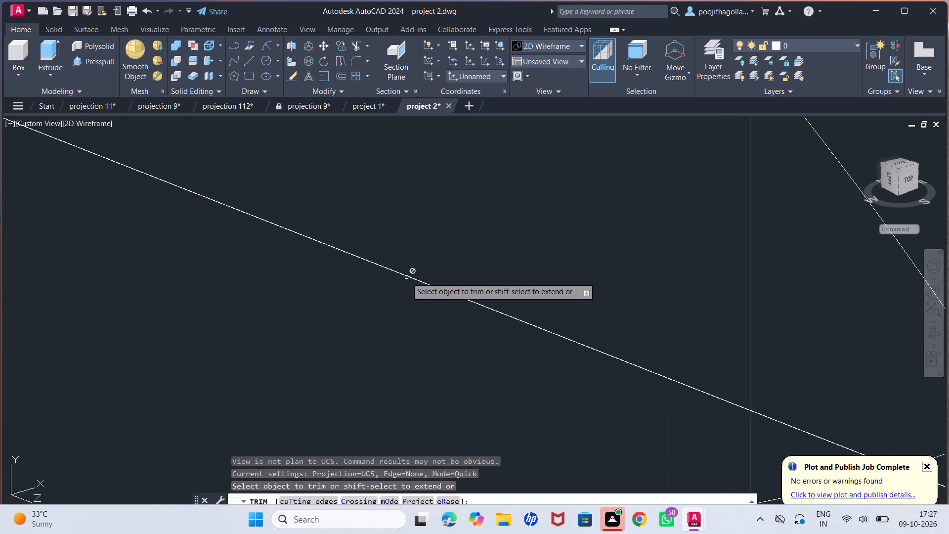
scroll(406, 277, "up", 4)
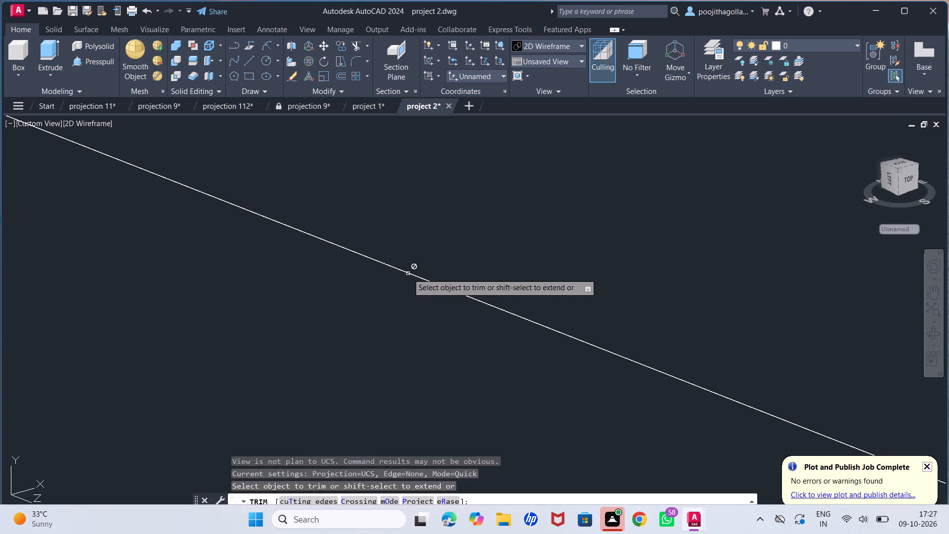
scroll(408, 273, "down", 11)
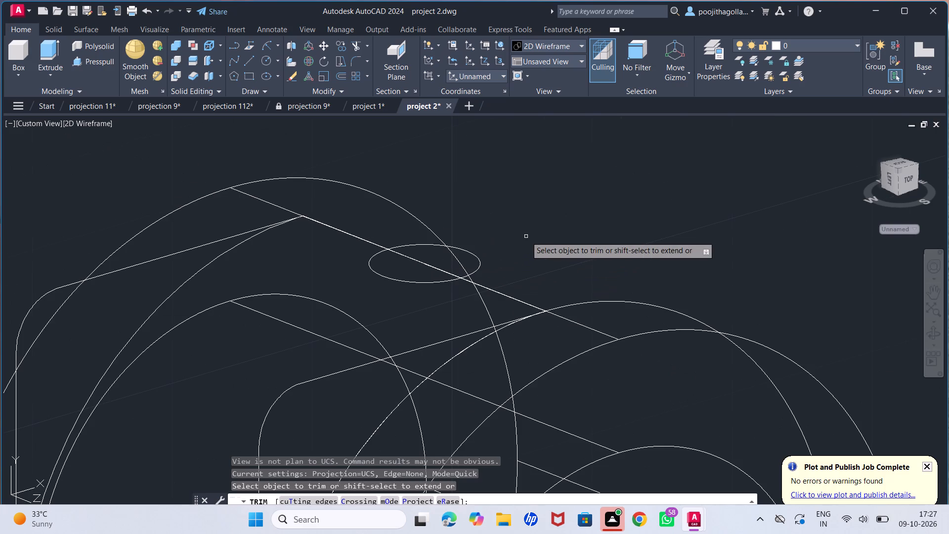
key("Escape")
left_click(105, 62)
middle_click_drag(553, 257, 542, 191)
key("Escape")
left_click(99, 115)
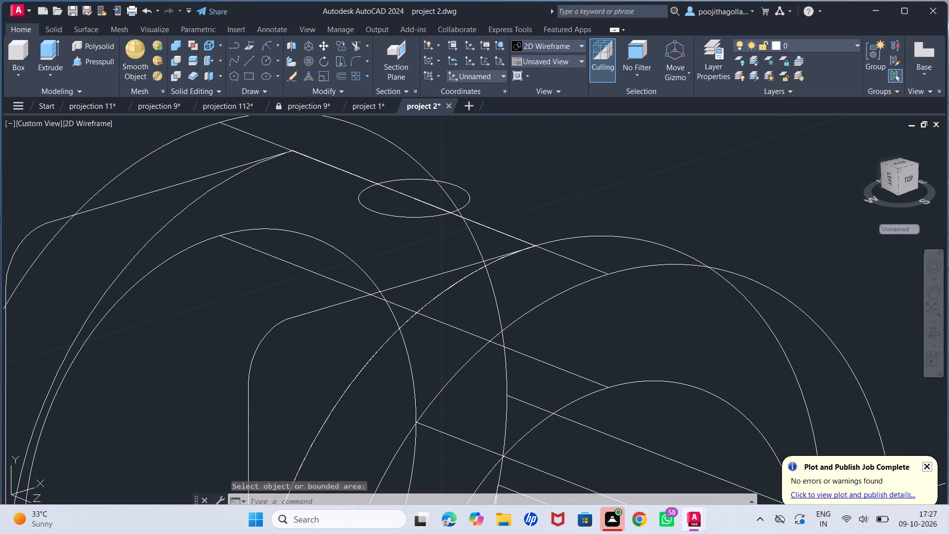
Set the viewport's visual style to Shades of Gray.
left_click(99, 122)
left_click(153, 231)
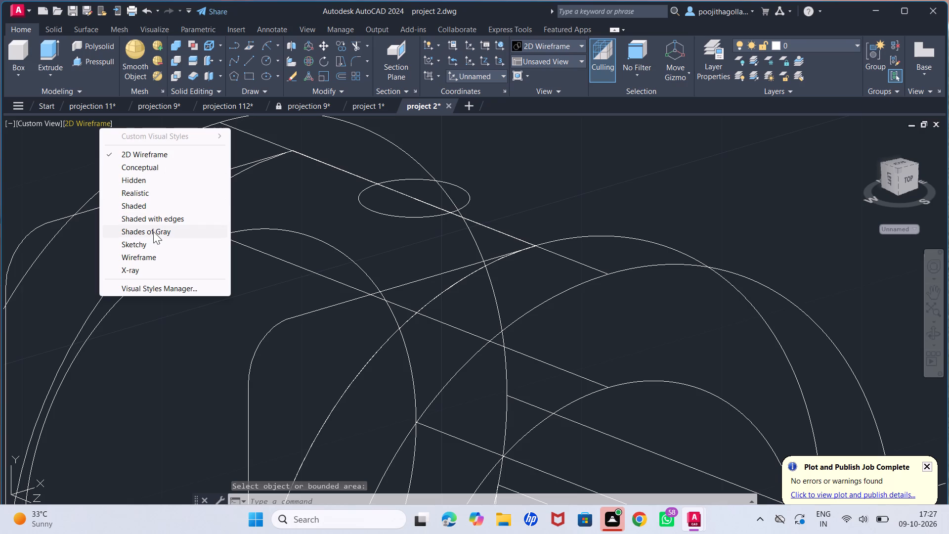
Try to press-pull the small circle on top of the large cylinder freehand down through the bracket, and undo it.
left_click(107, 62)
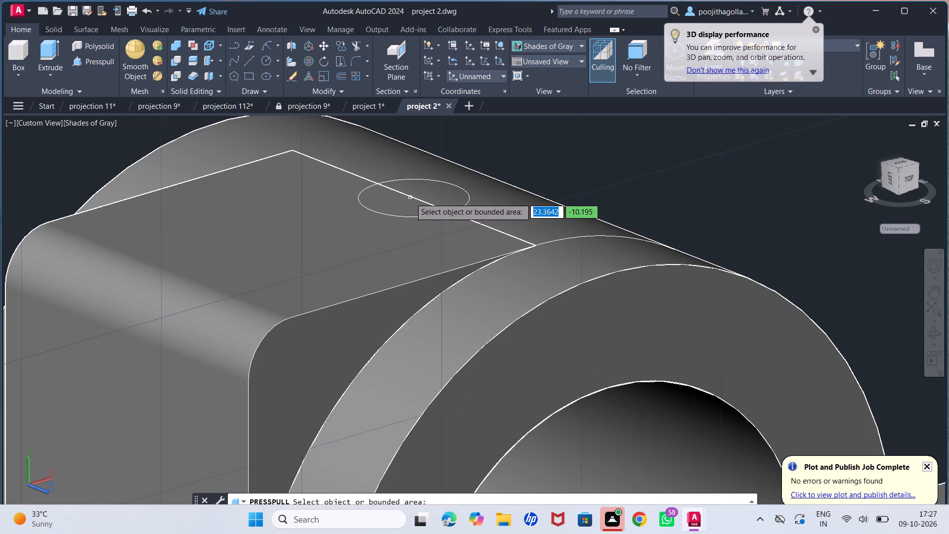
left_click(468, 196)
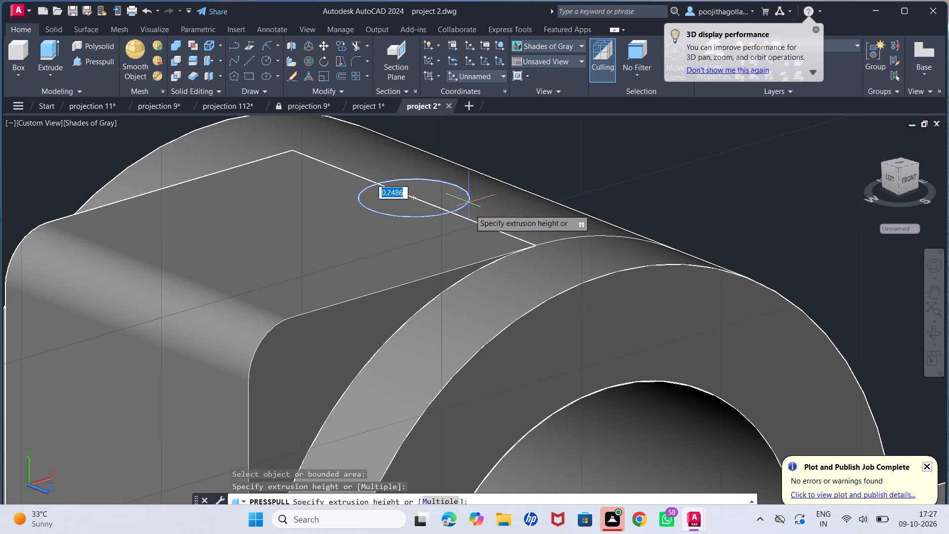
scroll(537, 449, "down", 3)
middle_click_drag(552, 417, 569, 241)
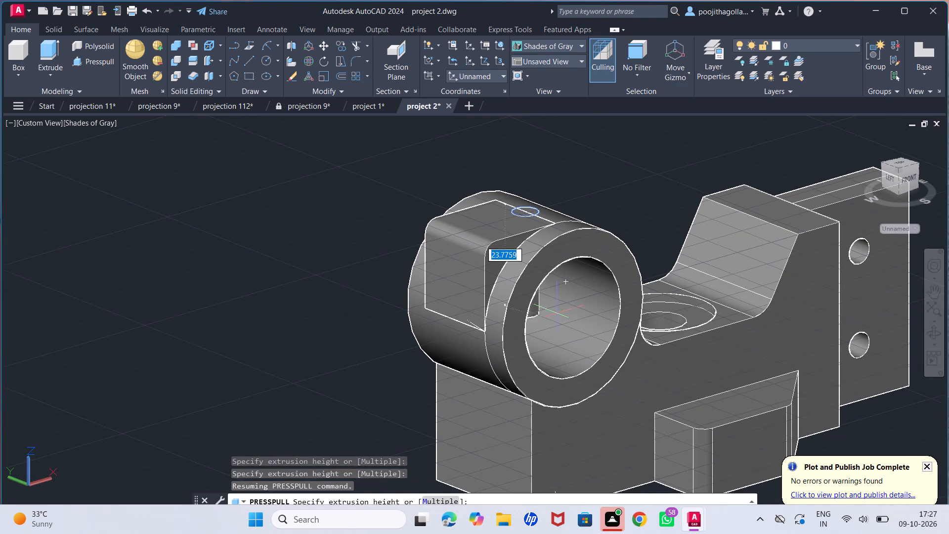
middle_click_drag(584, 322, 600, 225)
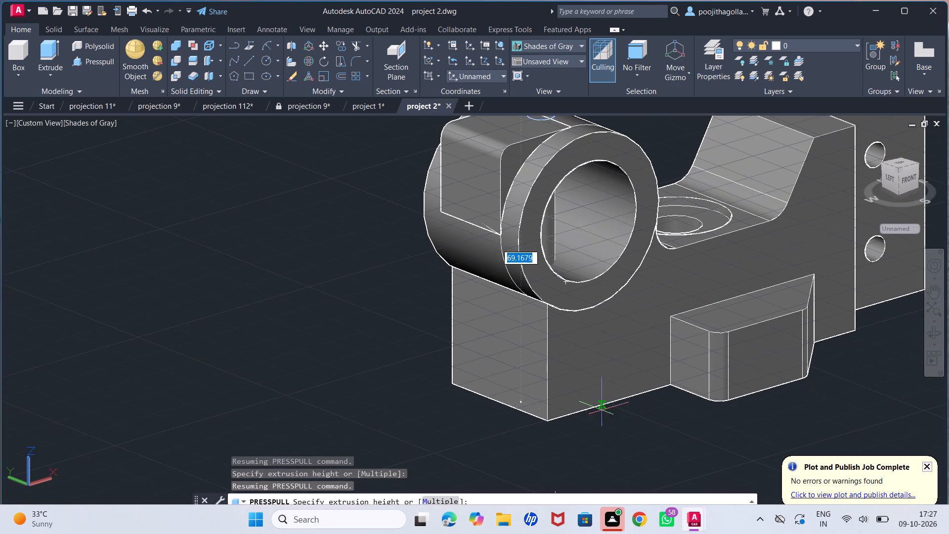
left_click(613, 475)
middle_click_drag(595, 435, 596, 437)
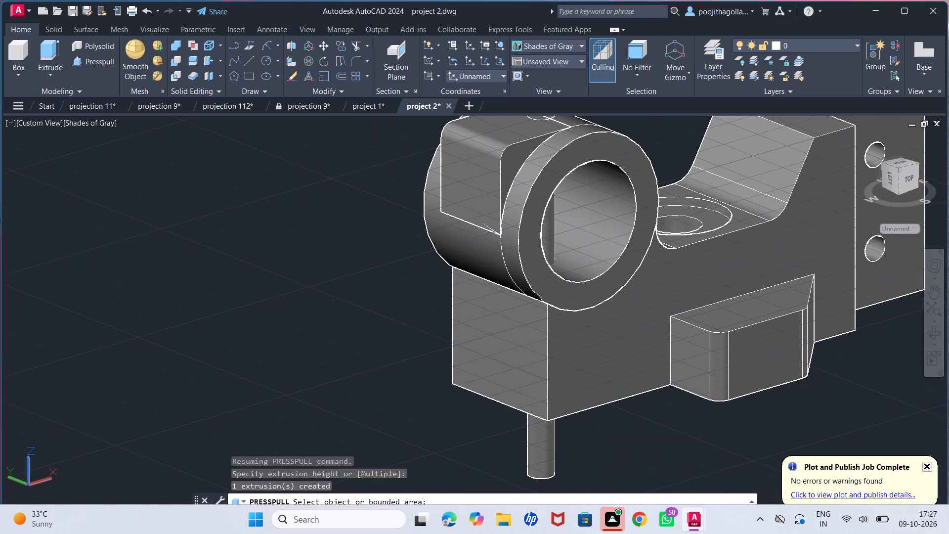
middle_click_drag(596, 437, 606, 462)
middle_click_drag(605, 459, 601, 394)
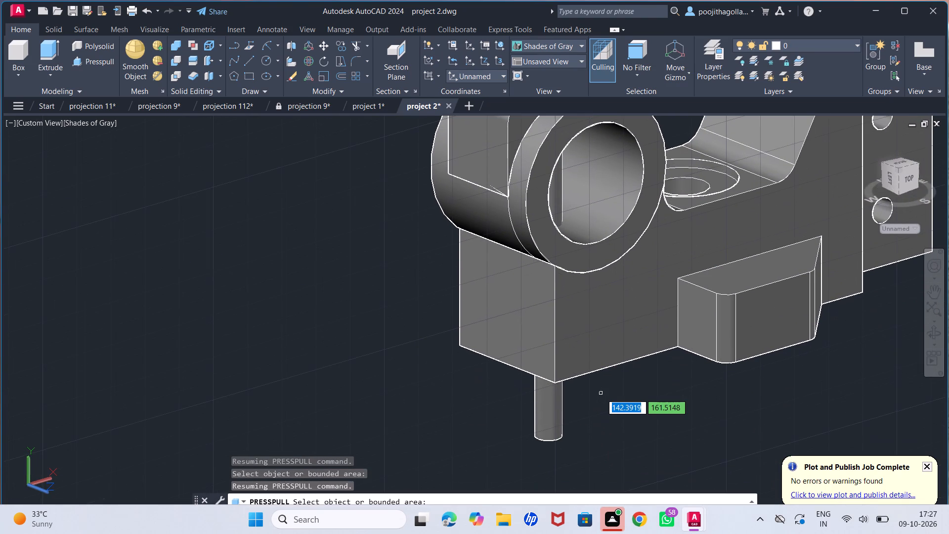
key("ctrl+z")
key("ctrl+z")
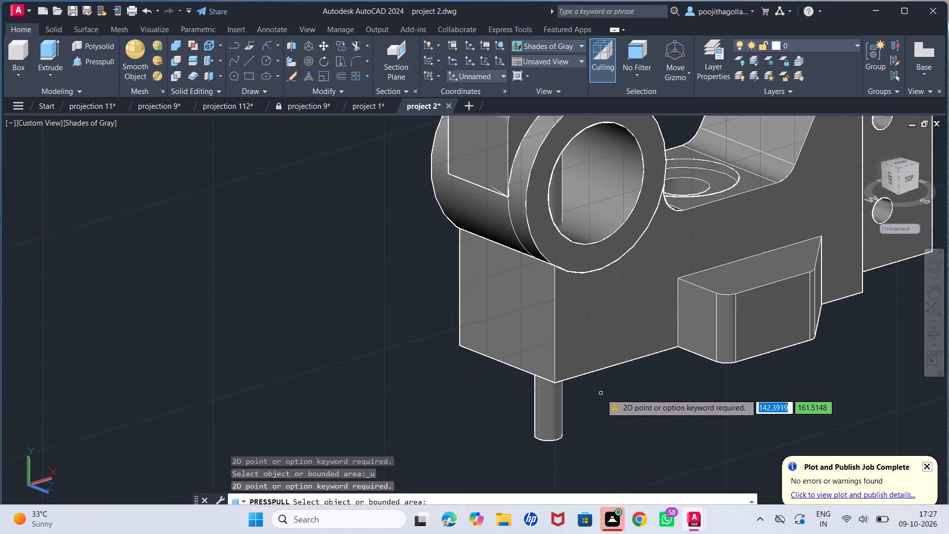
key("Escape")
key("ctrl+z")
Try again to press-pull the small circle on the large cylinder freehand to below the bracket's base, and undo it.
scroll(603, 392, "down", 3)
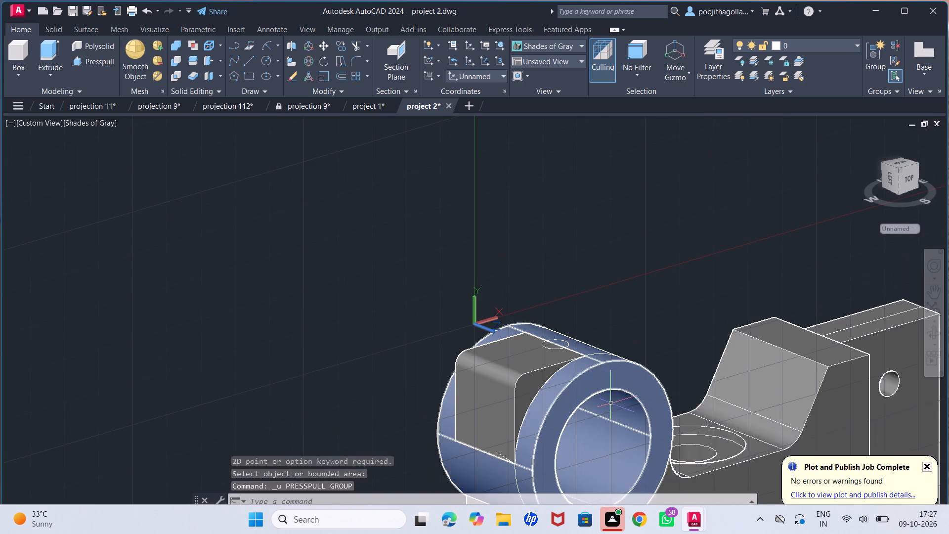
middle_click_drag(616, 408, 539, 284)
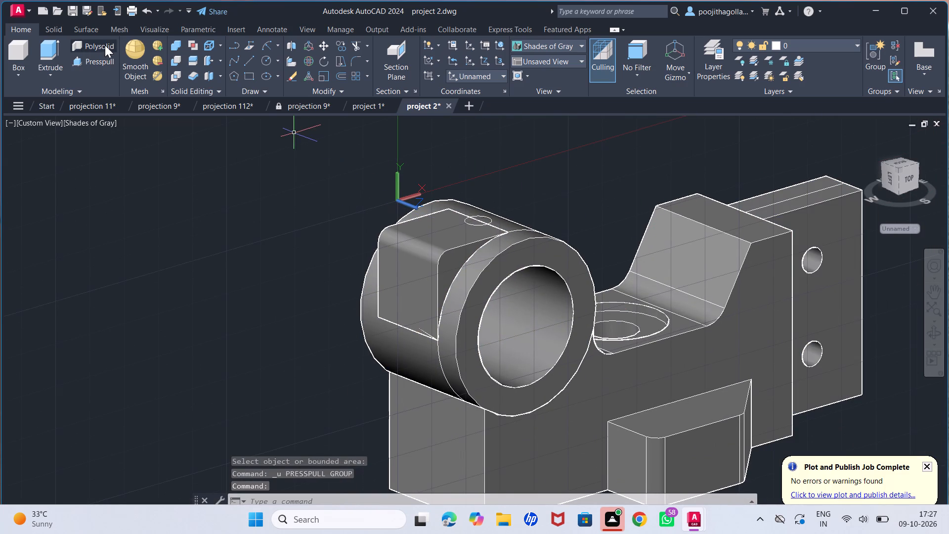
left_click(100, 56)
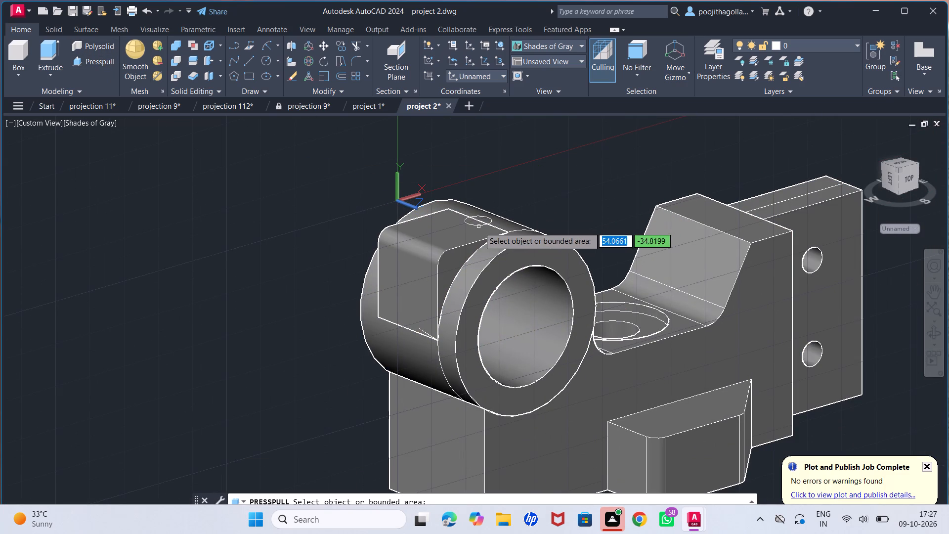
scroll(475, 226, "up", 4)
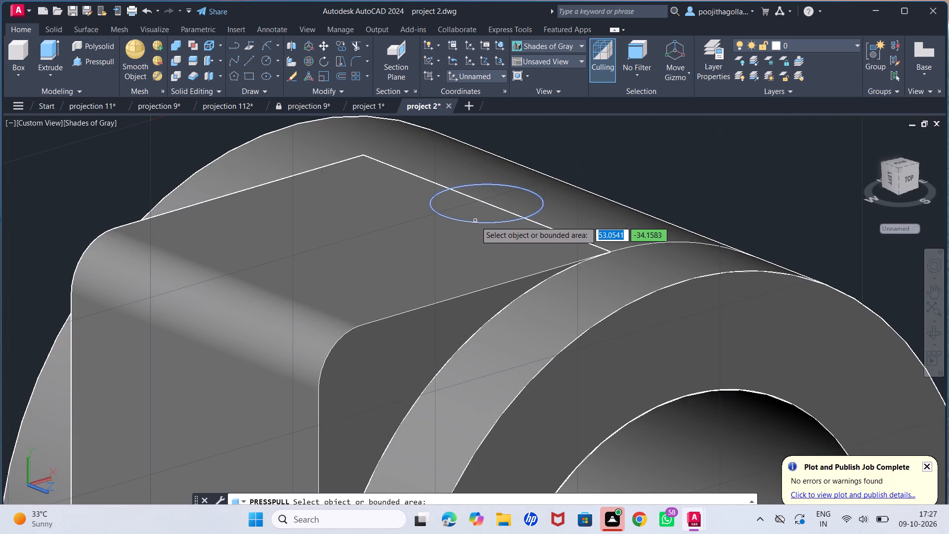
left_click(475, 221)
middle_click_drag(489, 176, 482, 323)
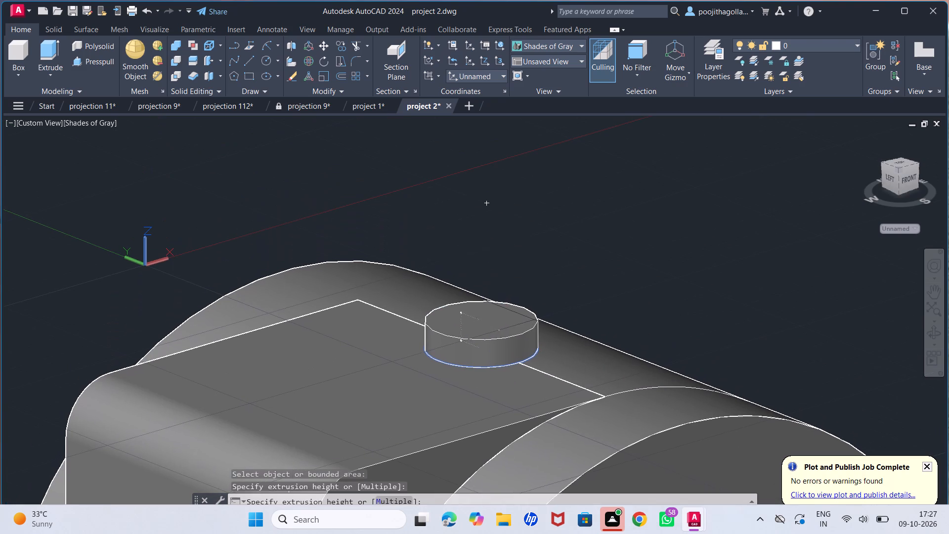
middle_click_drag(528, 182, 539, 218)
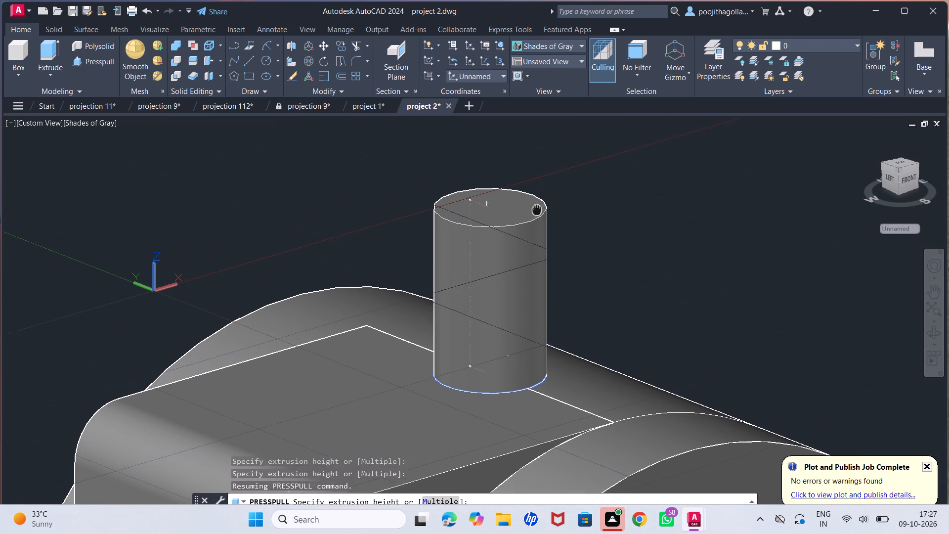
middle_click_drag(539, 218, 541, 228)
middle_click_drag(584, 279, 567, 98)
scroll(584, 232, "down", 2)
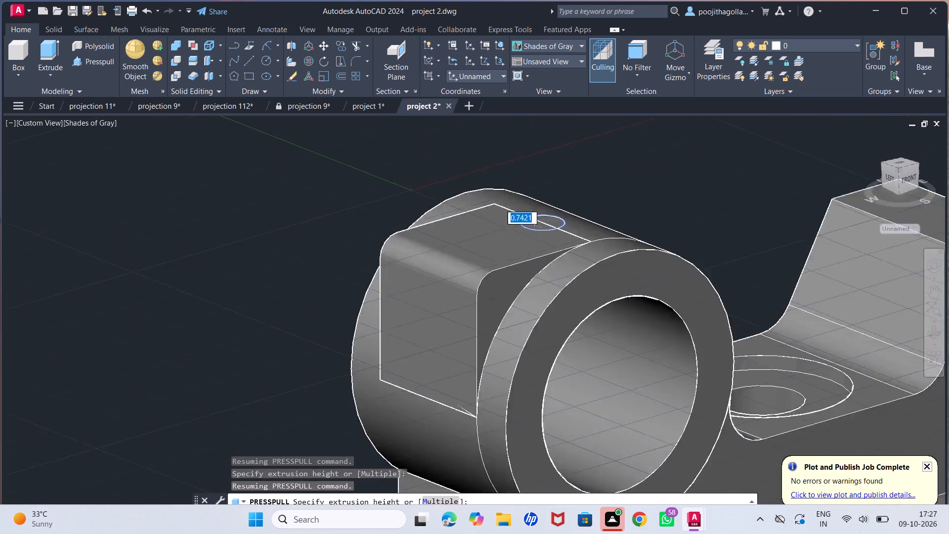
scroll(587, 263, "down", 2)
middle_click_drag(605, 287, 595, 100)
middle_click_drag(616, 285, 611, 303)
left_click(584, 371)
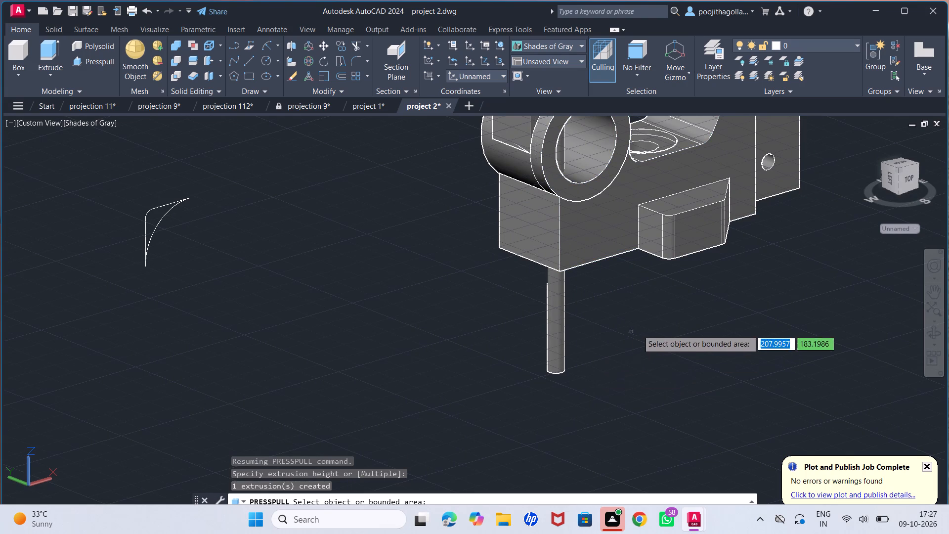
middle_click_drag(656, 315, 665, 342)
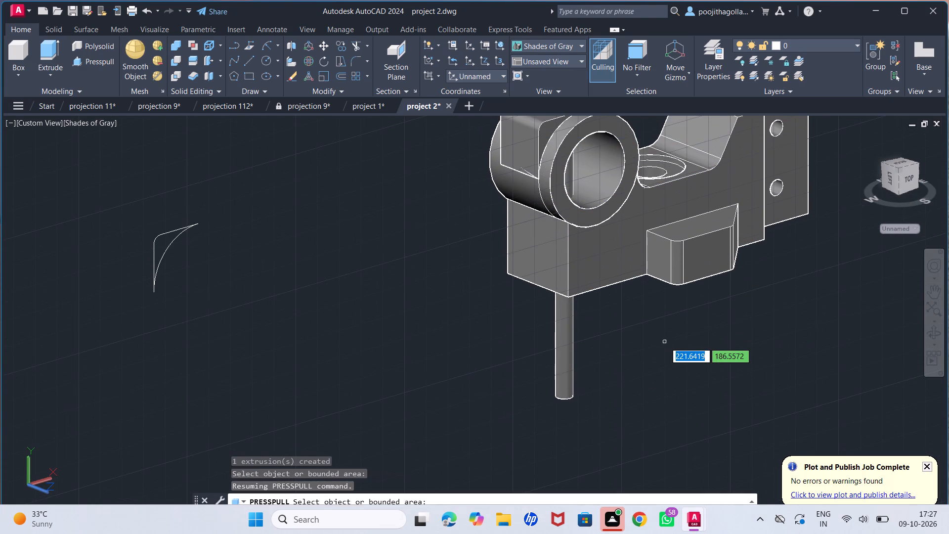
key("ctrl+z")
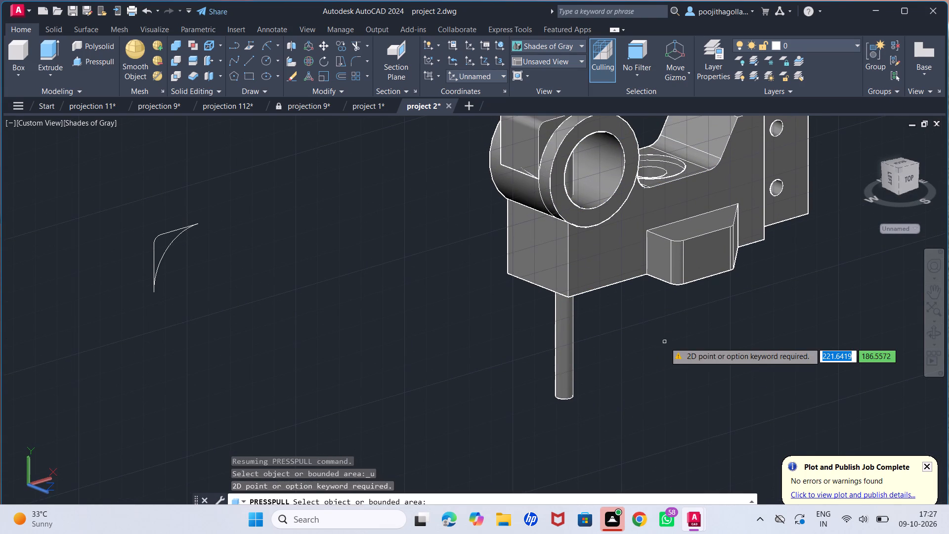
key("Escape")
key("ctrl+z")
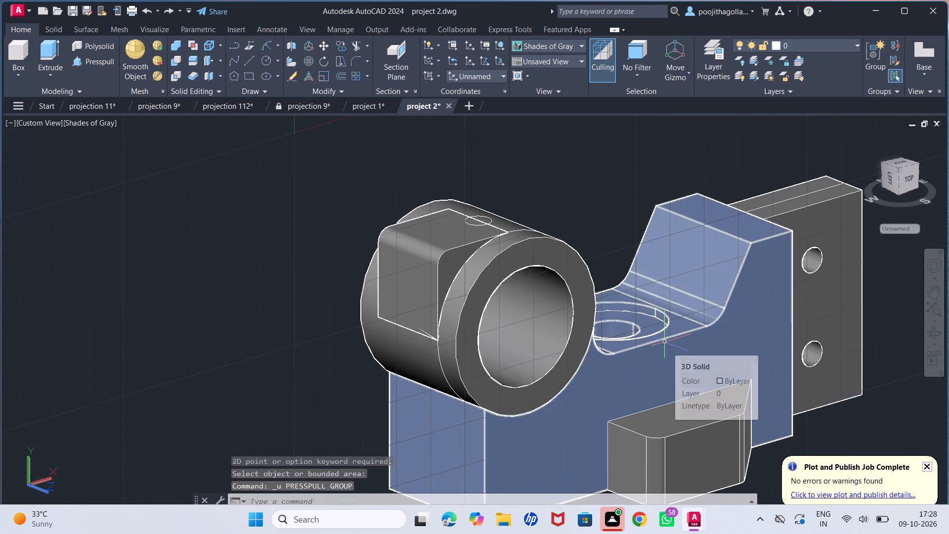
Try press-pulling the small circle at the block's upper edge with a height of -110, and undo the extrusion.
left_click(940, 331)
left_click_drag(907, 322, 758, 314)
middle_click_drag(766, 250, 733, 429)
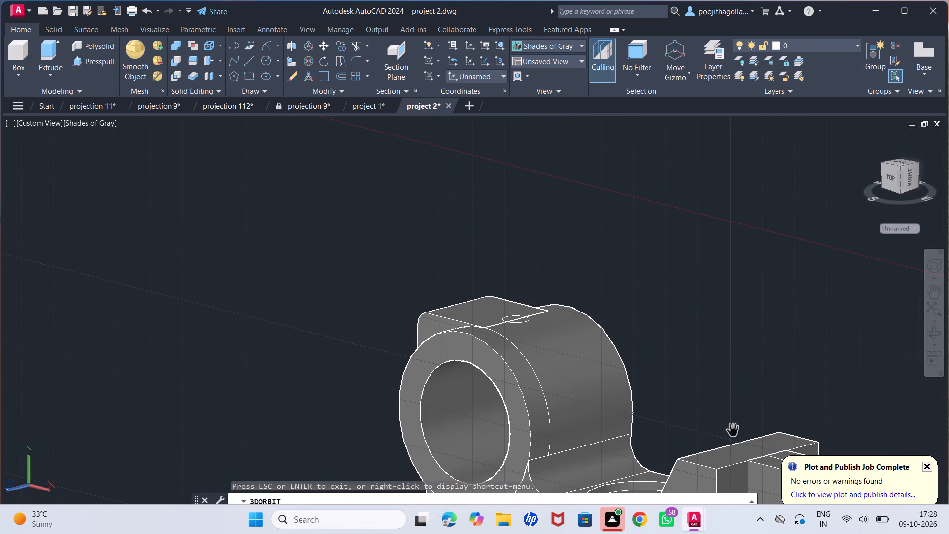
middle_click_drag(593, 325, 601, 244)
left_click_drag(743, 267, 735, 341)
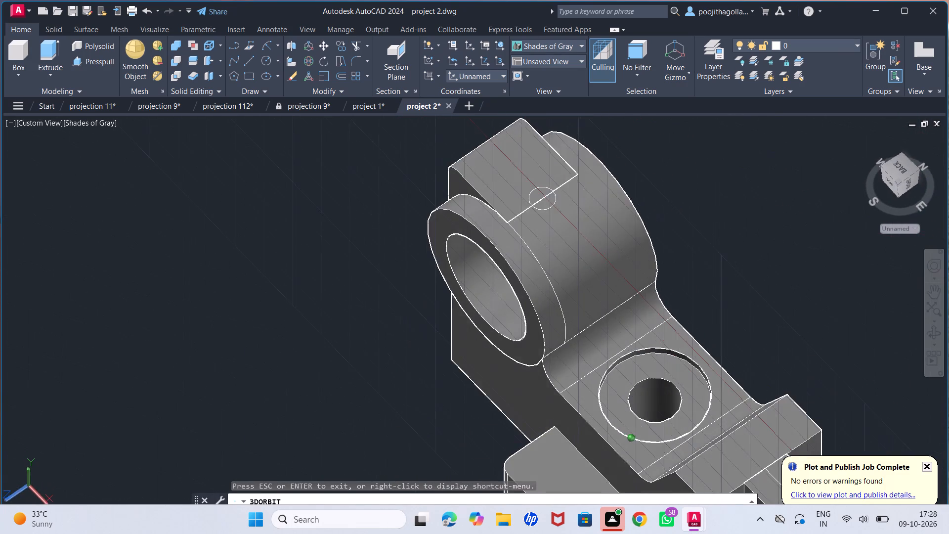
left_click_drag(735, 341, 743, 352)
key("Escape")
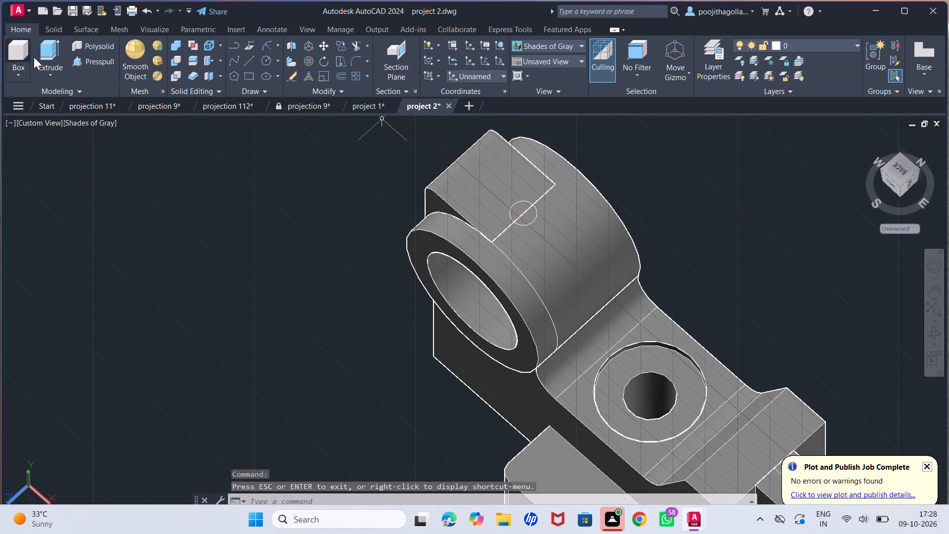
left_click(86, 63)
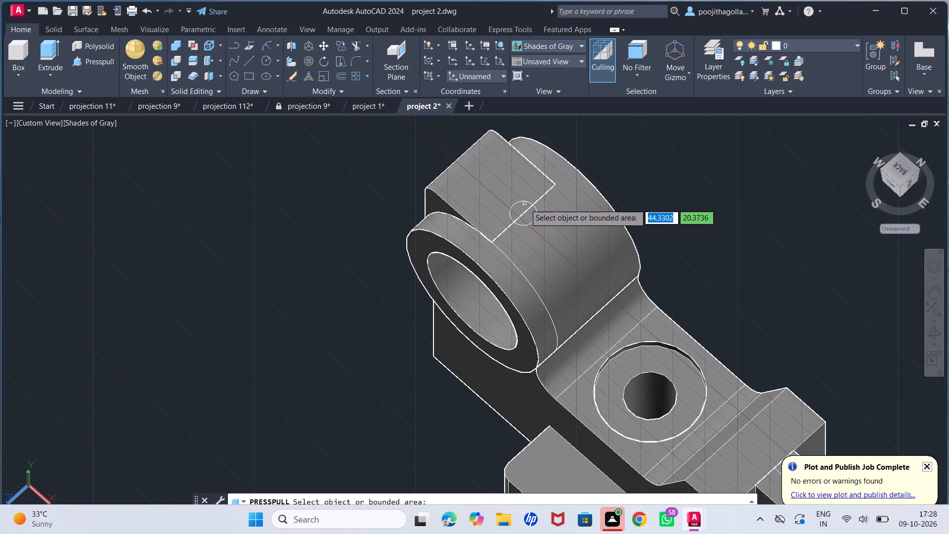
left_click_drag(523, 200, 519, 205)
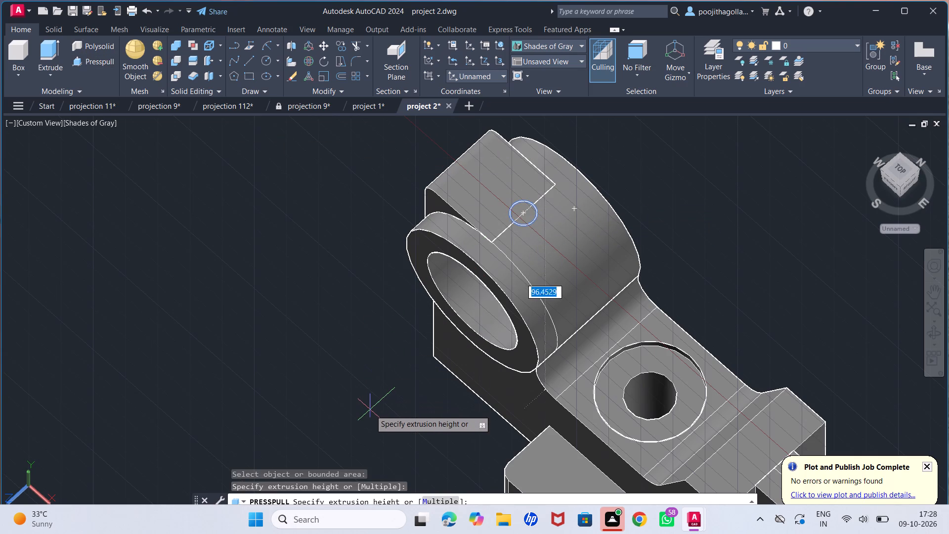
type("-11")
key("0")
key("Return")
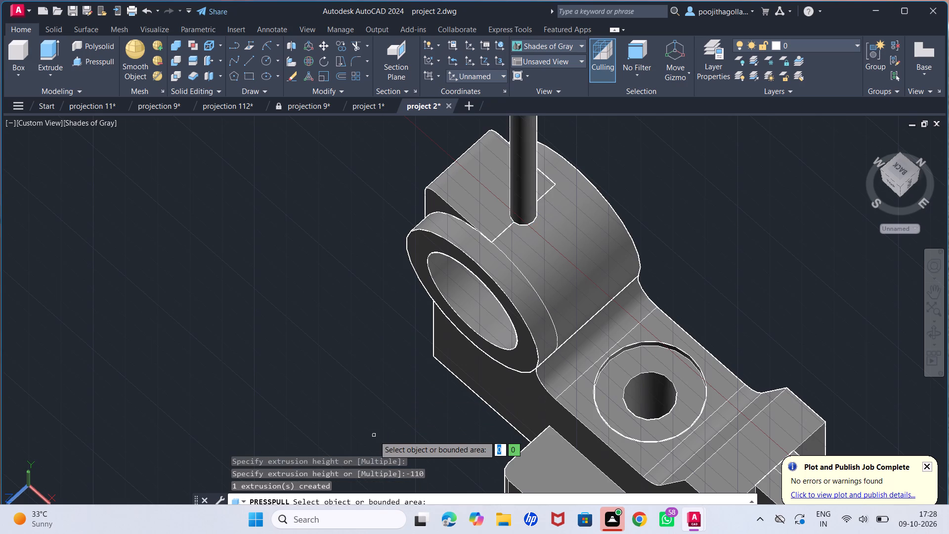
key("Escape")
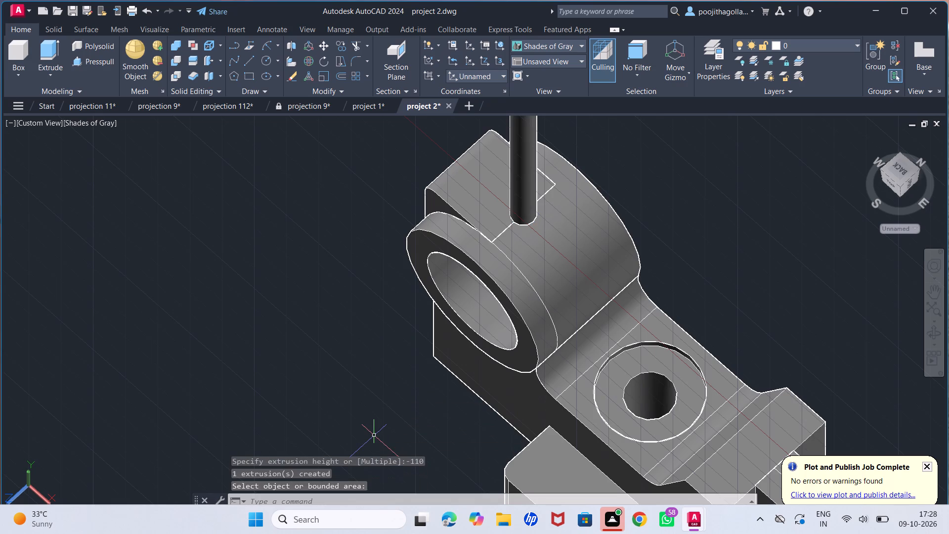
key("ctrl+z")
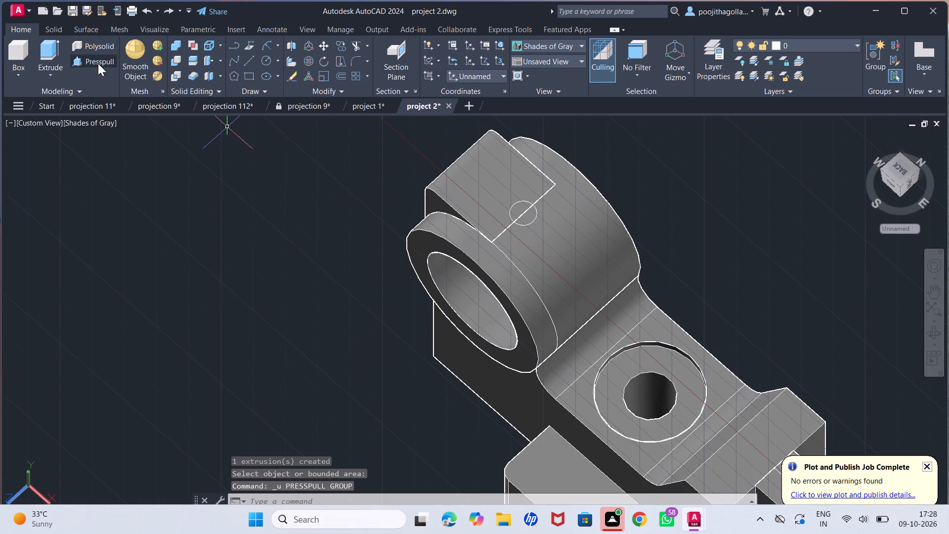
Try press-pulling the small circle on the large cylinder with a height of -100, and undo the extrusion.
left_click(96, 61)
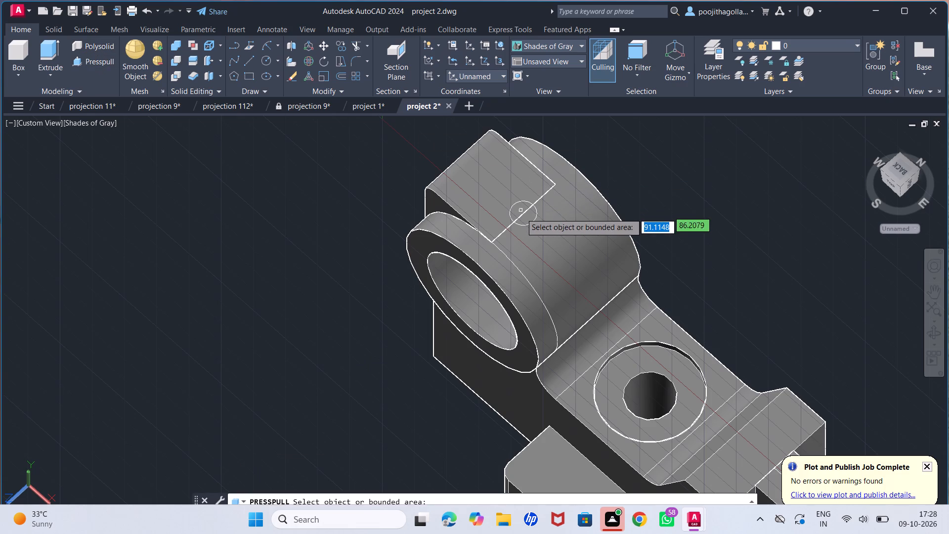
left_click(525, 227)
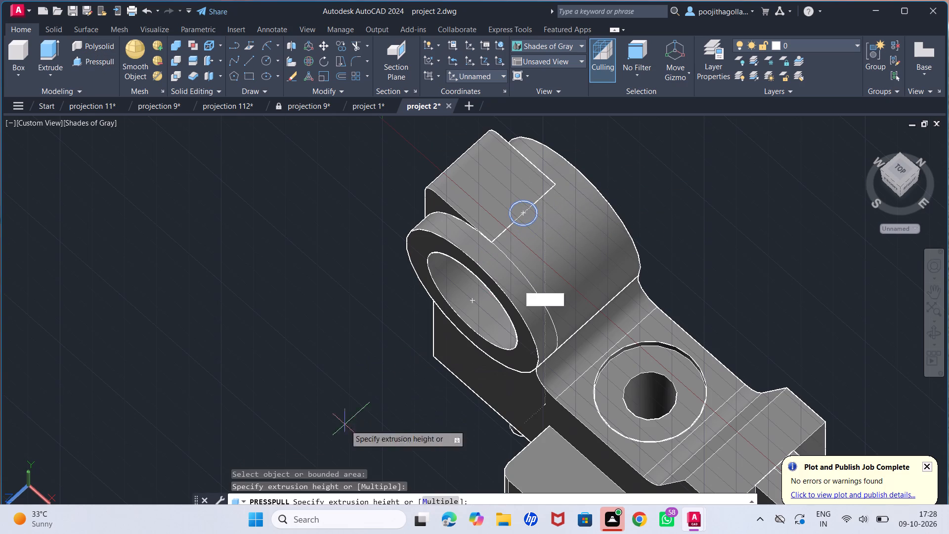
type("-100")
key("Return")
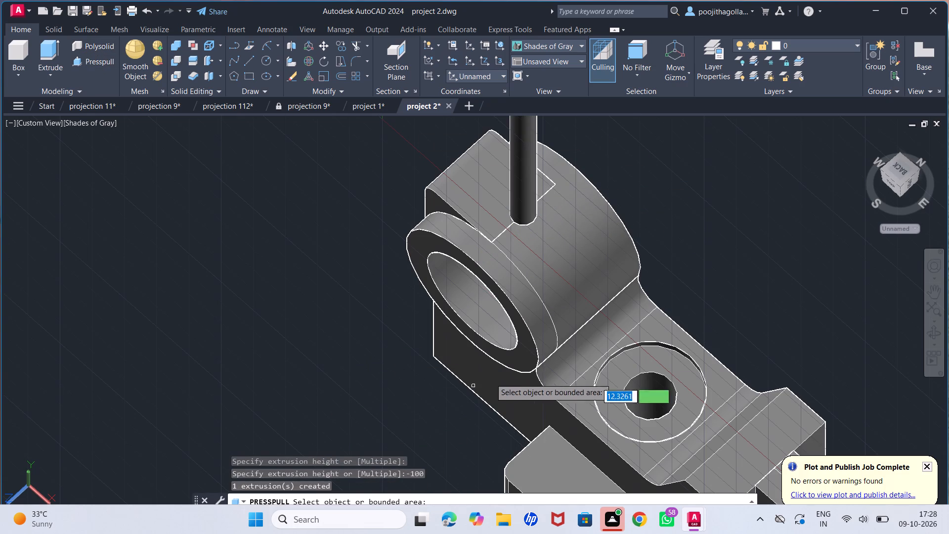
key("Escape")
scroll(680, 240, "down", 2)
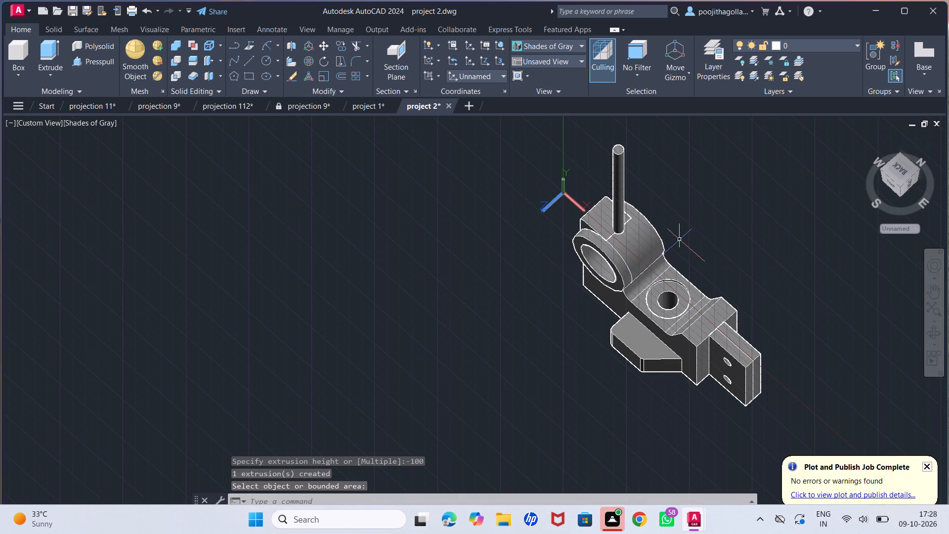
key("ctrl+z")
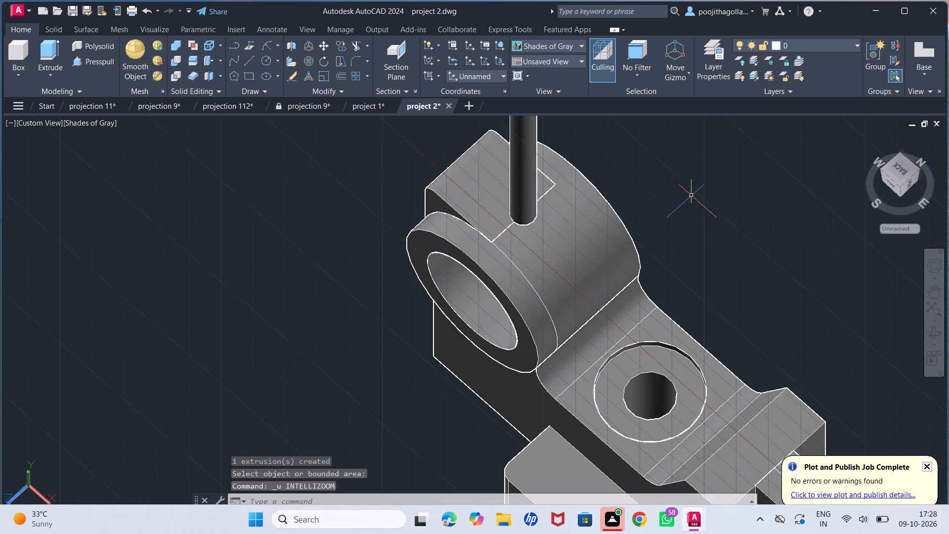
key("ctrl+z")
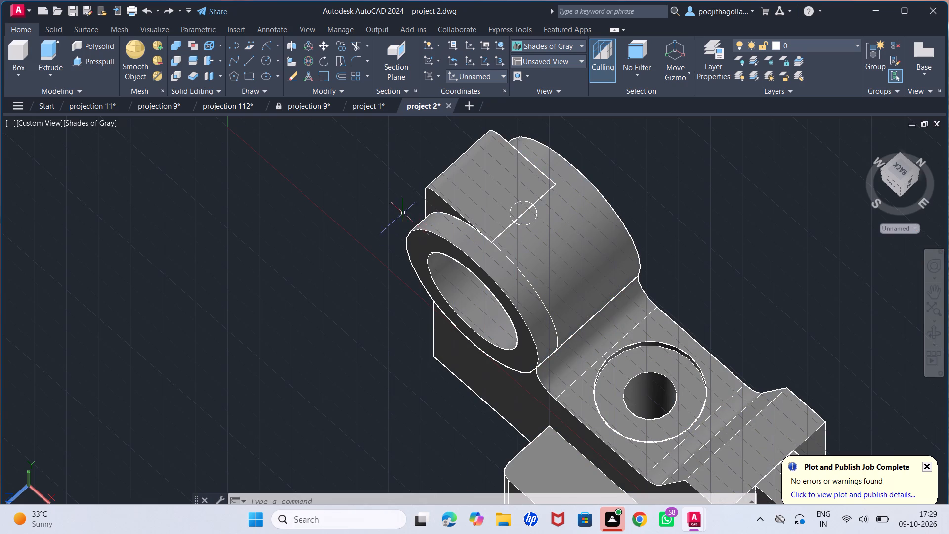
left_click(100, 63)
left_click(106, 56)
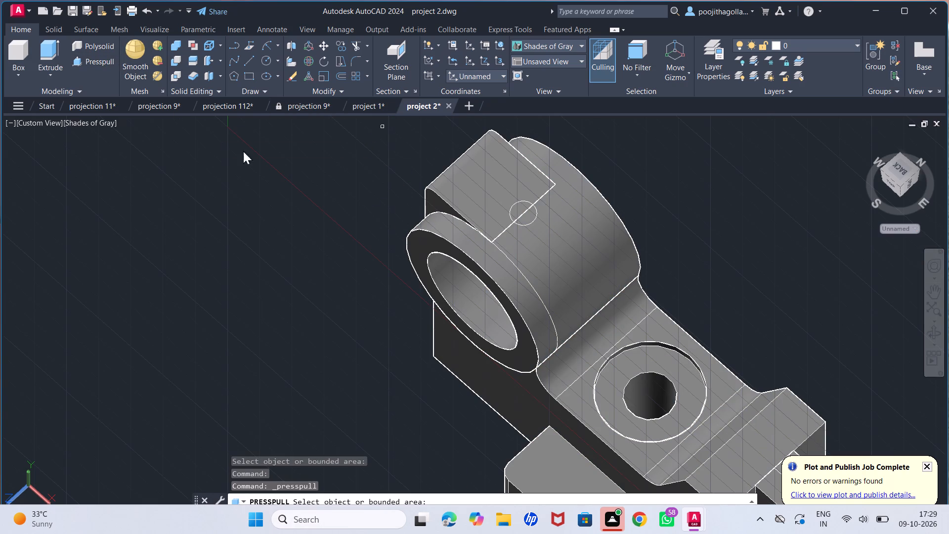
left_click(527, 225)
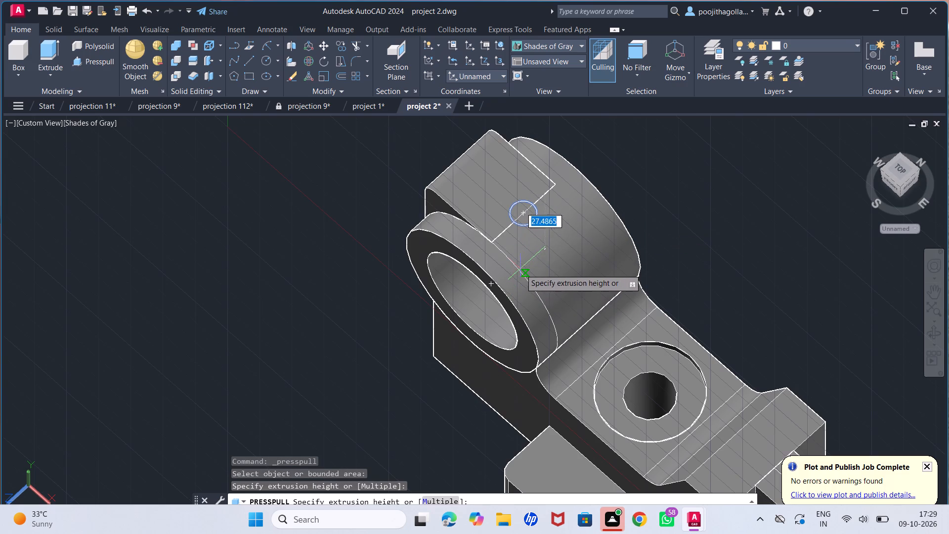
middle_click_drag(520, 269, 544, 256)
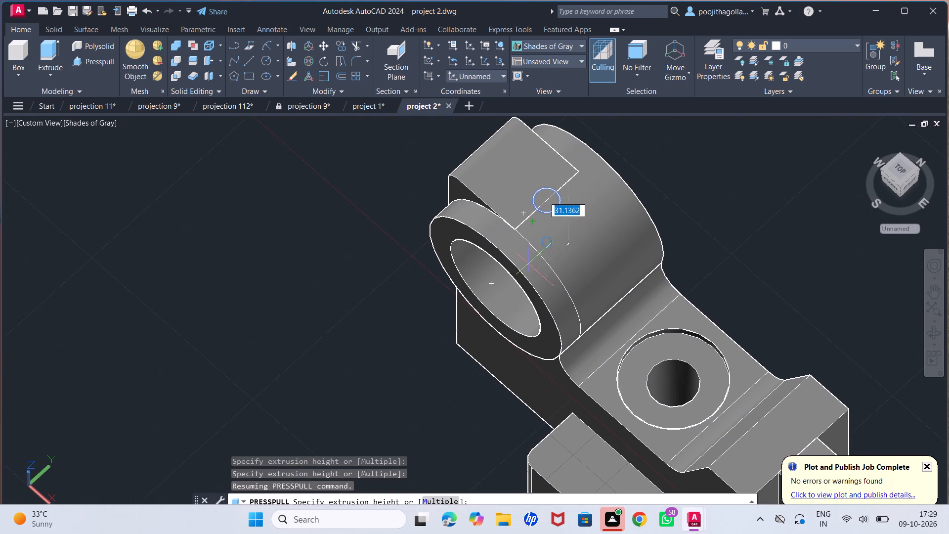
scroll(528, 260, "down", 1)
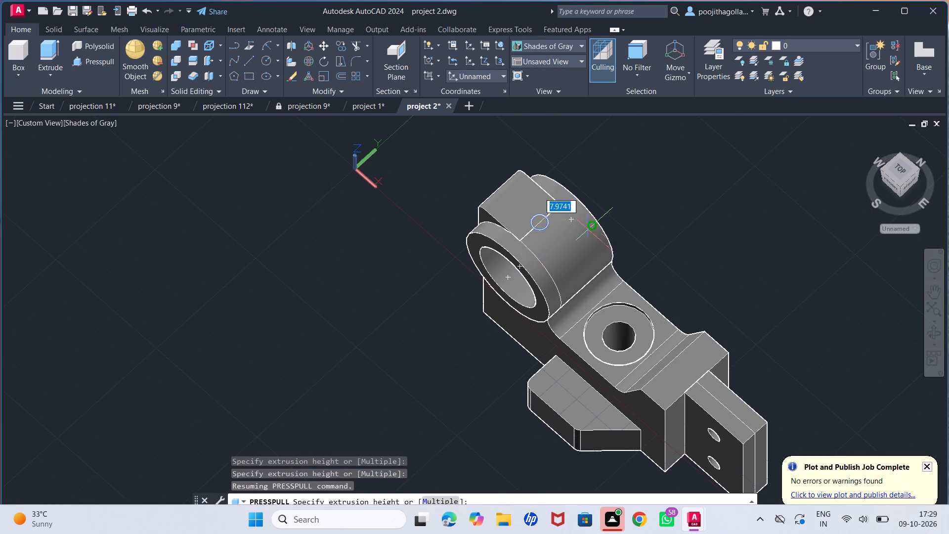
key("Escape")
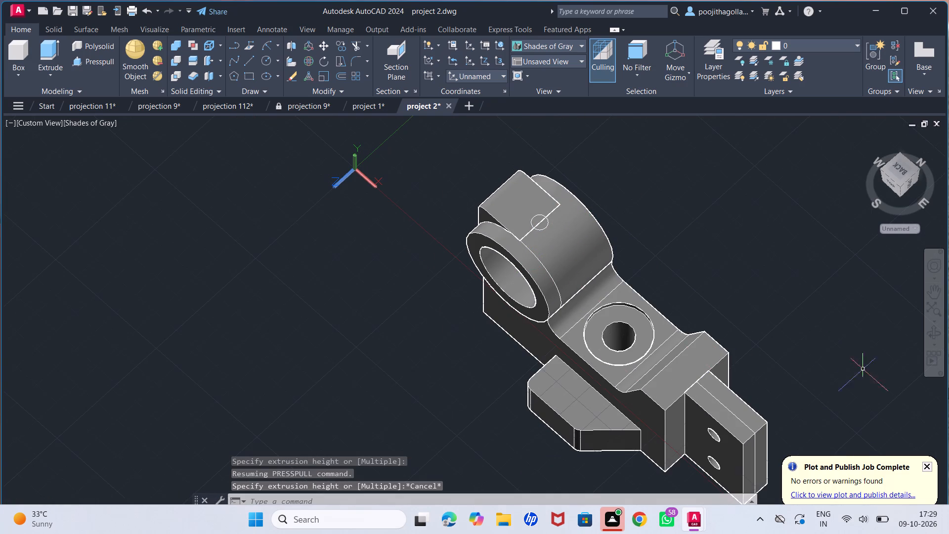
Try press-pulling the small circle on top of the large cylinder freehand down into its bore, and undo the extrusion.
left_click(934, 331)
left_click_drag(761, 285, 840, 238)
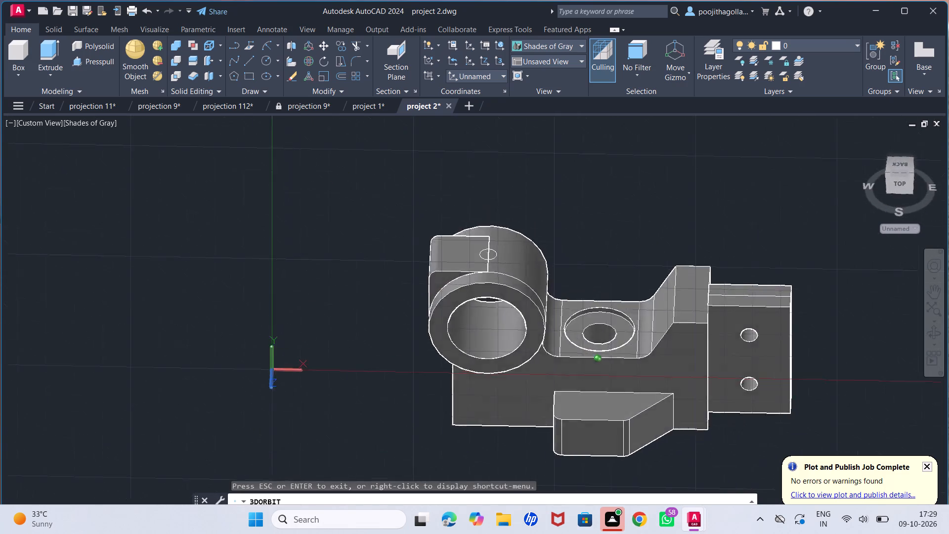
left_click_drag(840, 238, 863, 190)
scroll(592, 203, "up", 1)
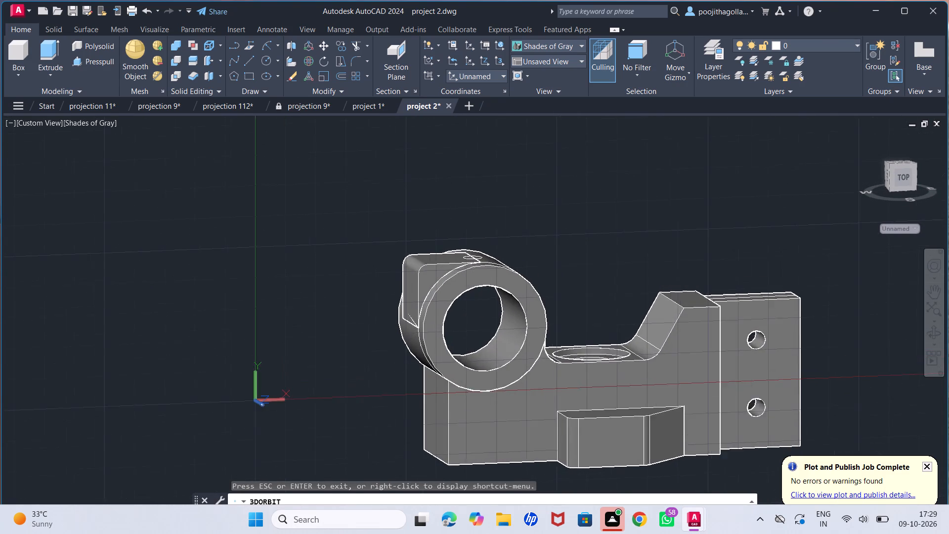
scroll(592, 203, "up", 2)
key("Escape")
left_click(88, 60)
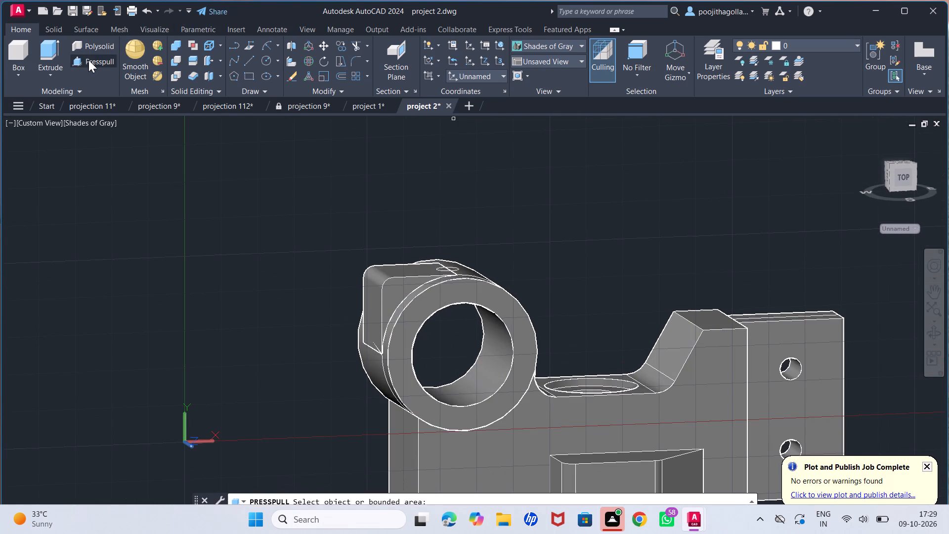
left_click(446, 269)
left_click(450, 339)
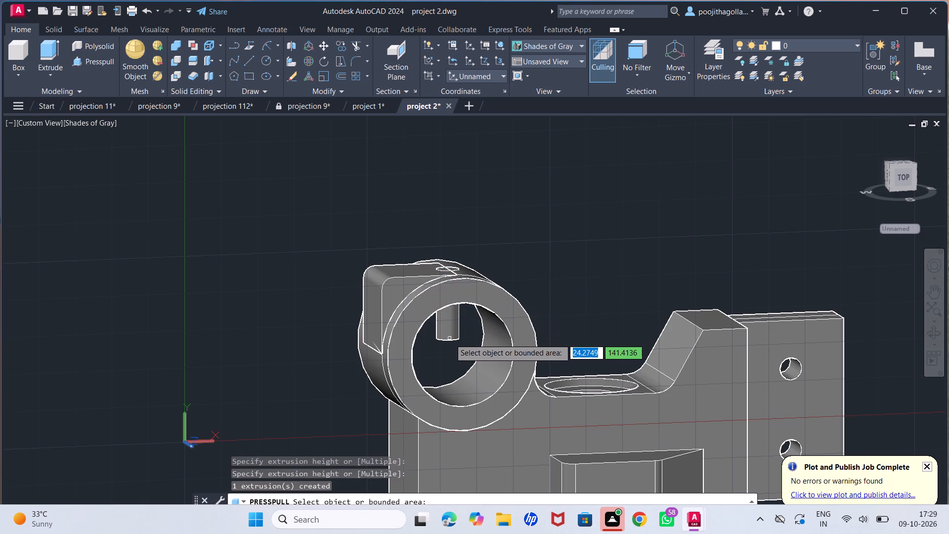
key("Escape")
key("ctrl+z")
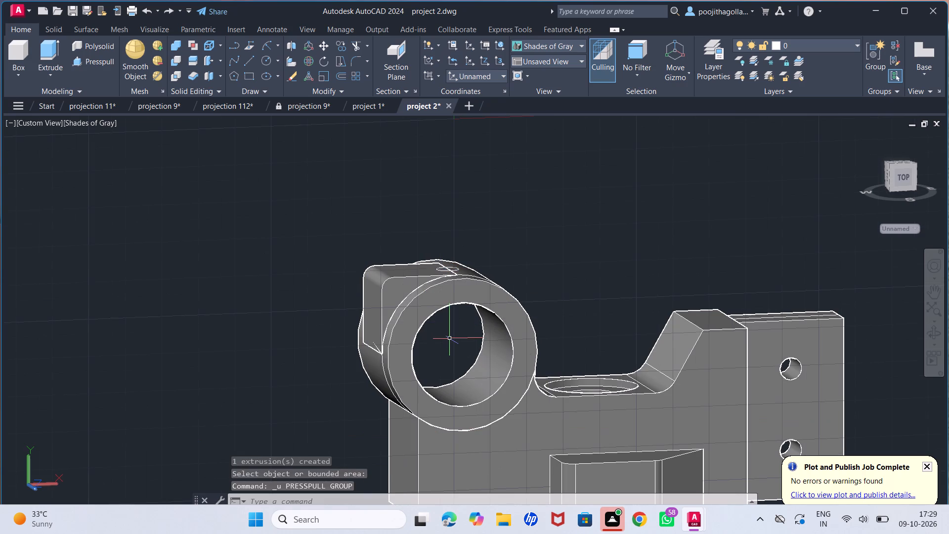
Press-pull the small circle on the large cylinder freehand downward through the top wall, ending inside the bore.
left_click(939, 334)
left_click_drag(788, 274, 758, 342)
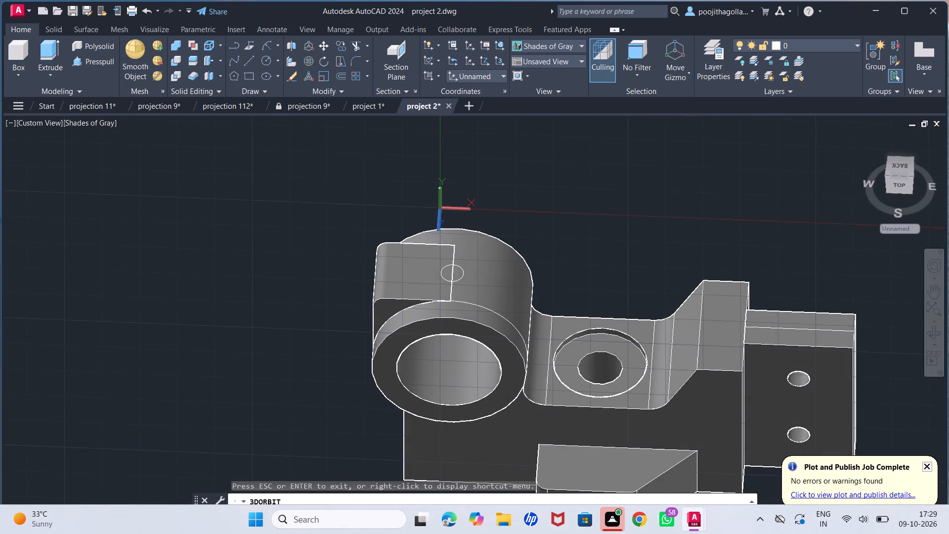
key("Escape")
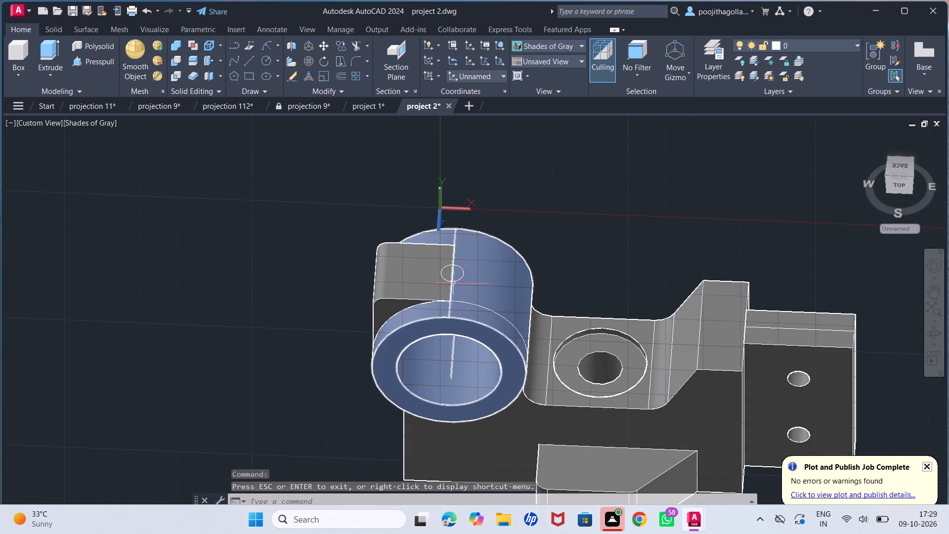
left_click(461, 278)
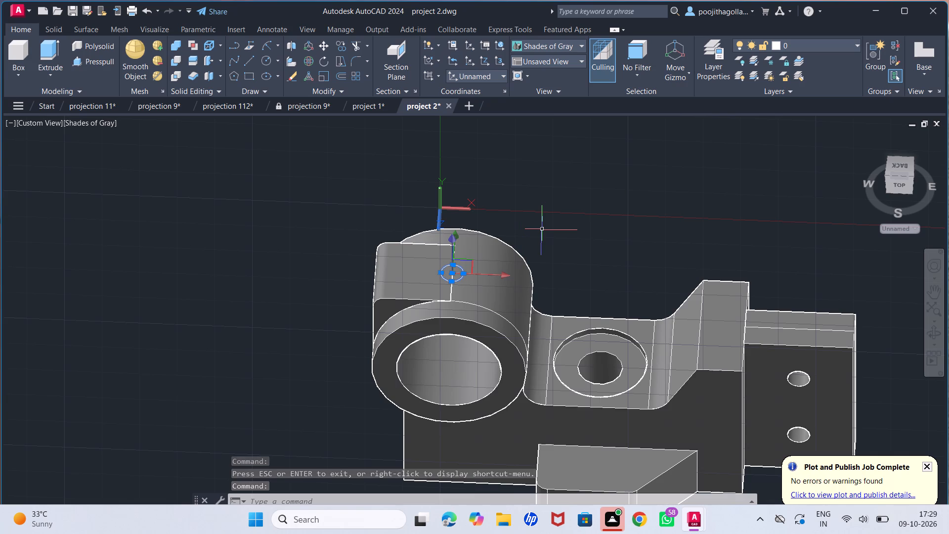
key("Escape")
left_click(94, 59)
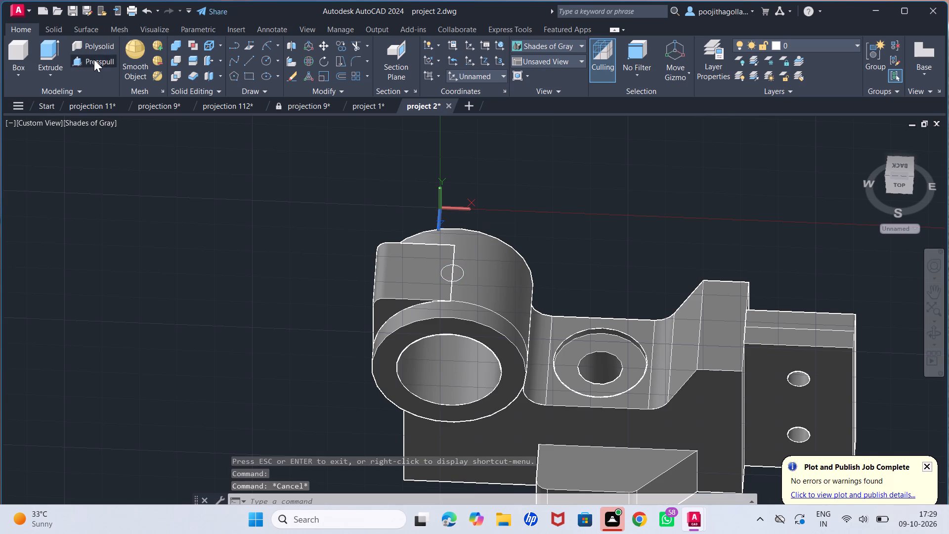
left_click(448, 281)
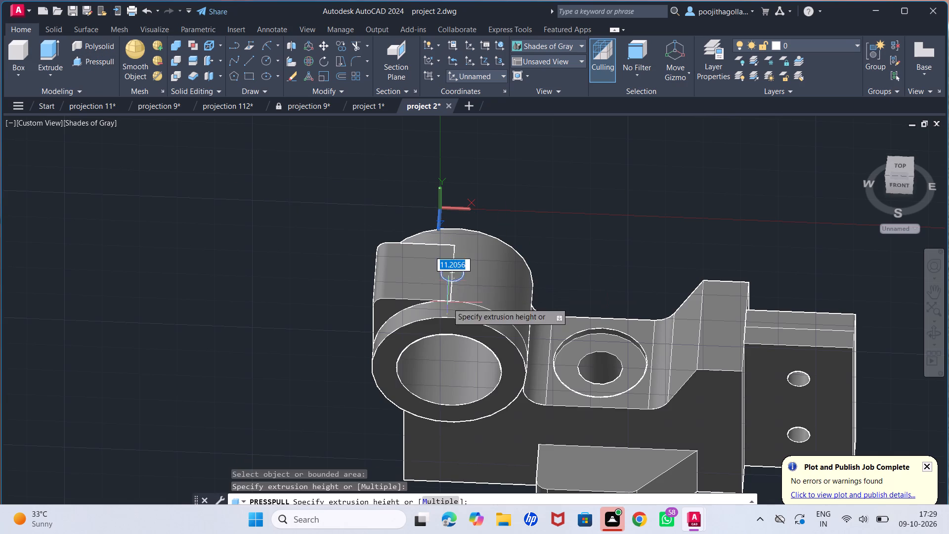
left_click(454, 348)
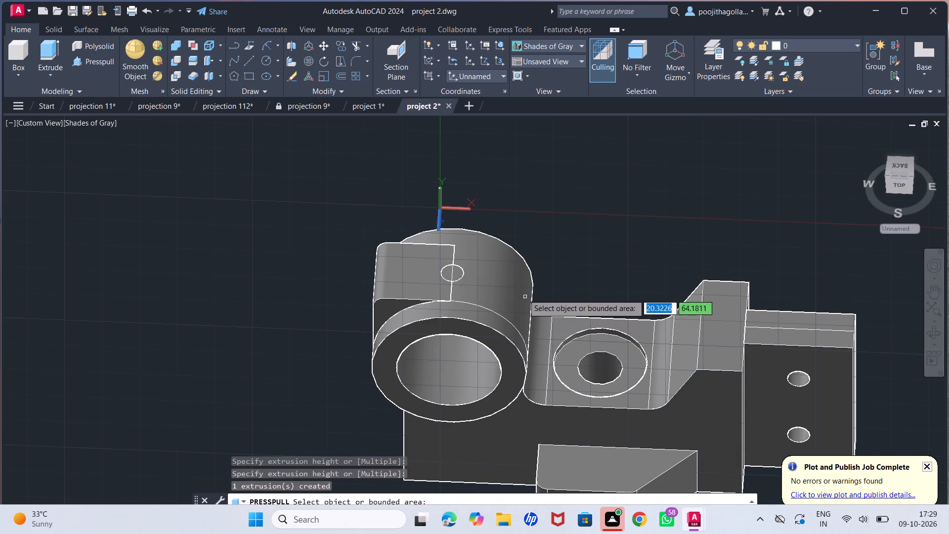
middle_click_drag(539, 262, 559, 233)
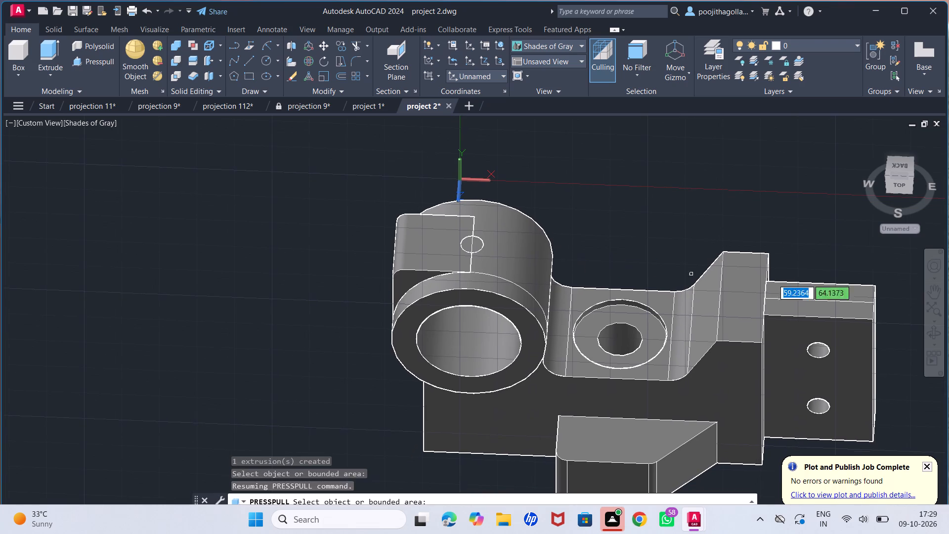
key("Escape")
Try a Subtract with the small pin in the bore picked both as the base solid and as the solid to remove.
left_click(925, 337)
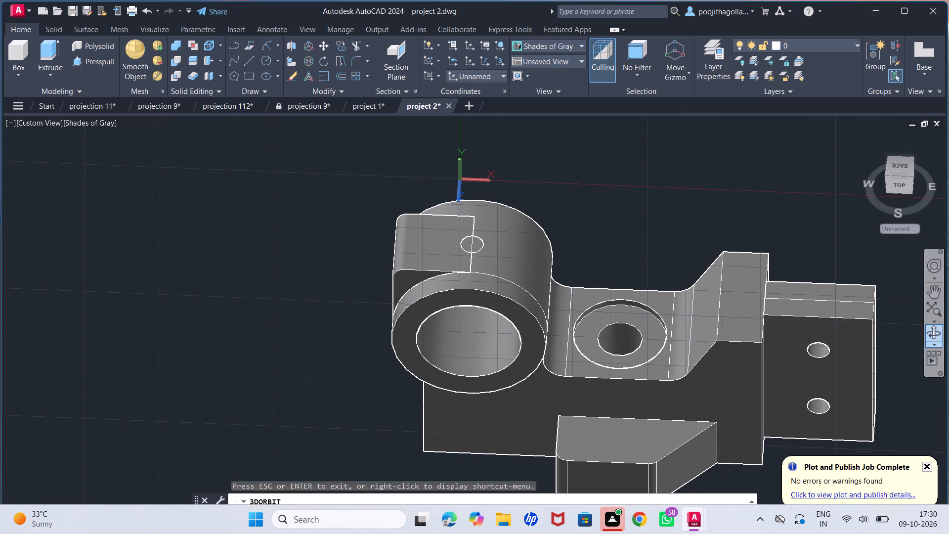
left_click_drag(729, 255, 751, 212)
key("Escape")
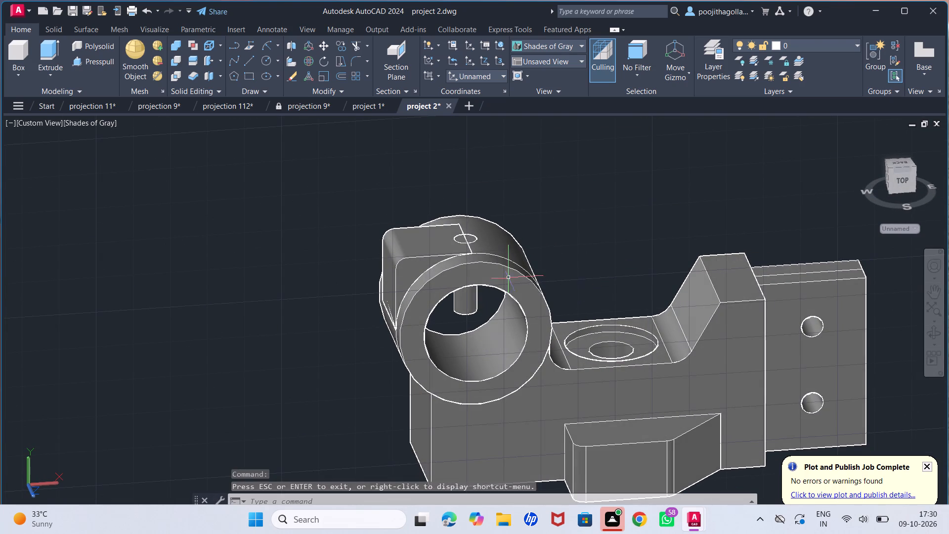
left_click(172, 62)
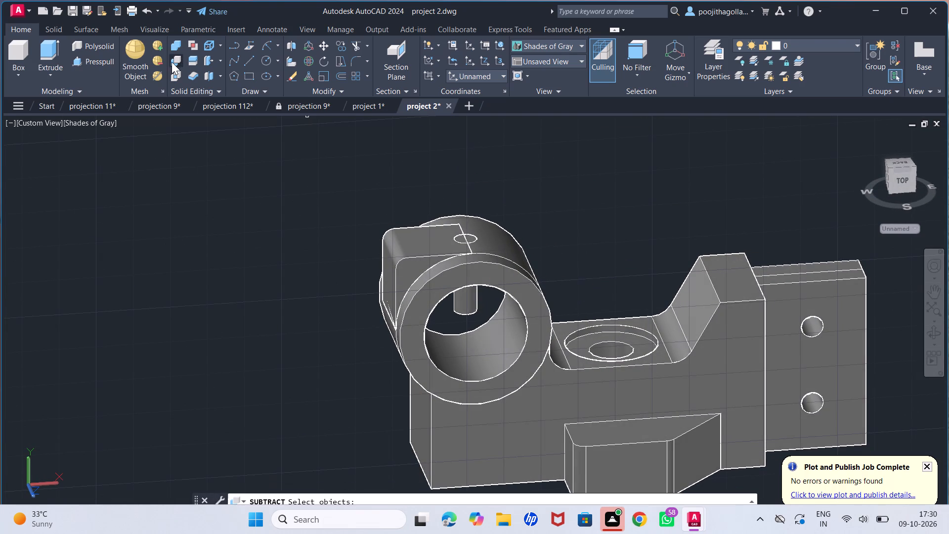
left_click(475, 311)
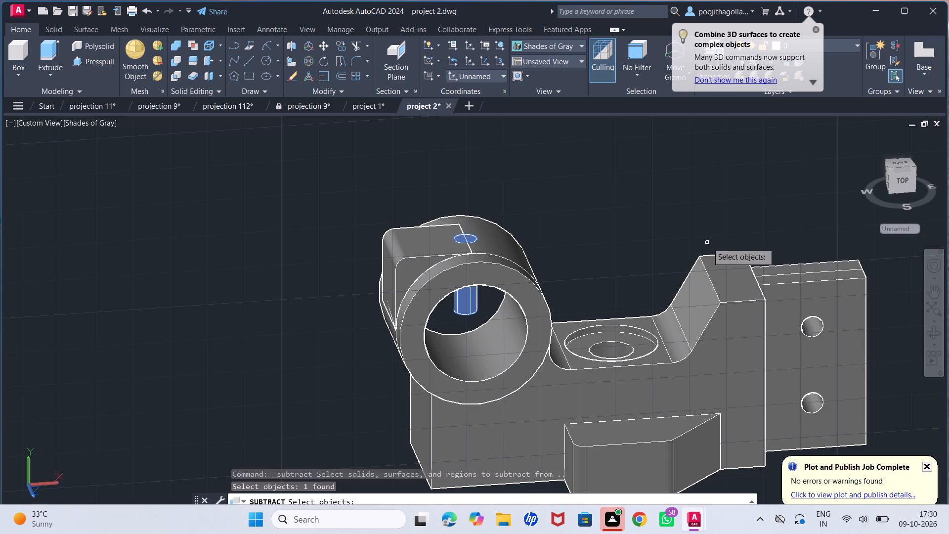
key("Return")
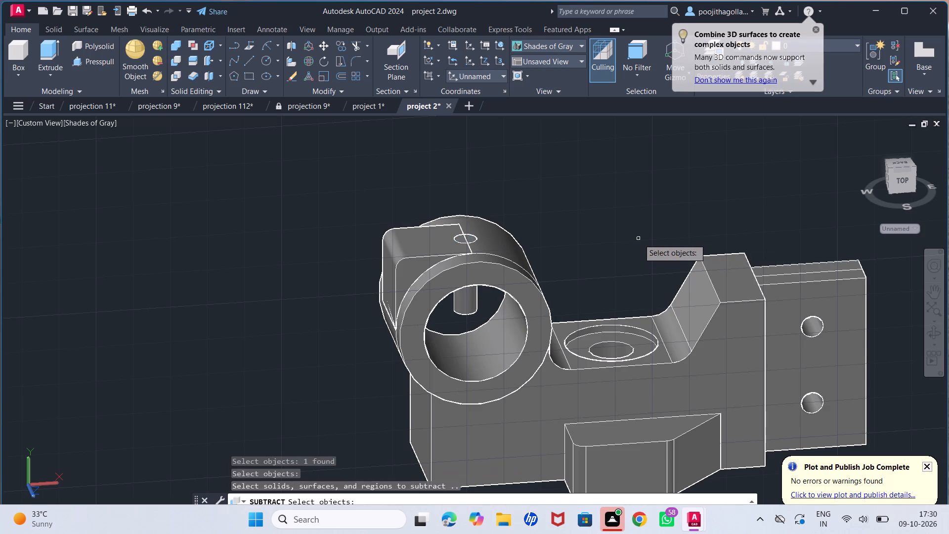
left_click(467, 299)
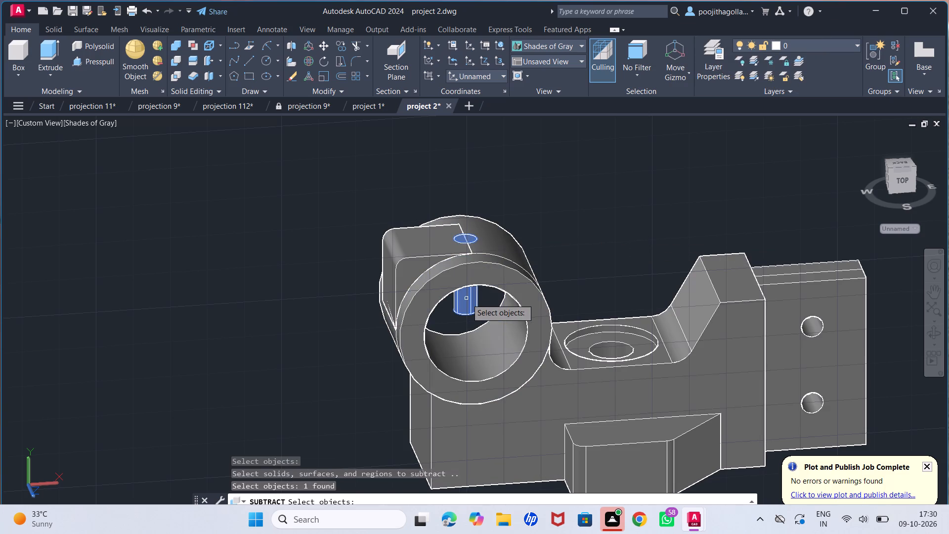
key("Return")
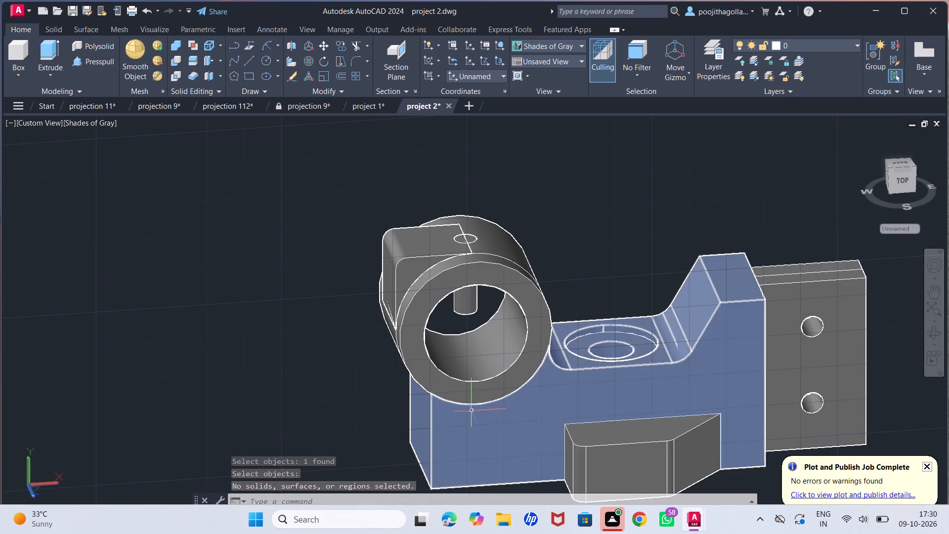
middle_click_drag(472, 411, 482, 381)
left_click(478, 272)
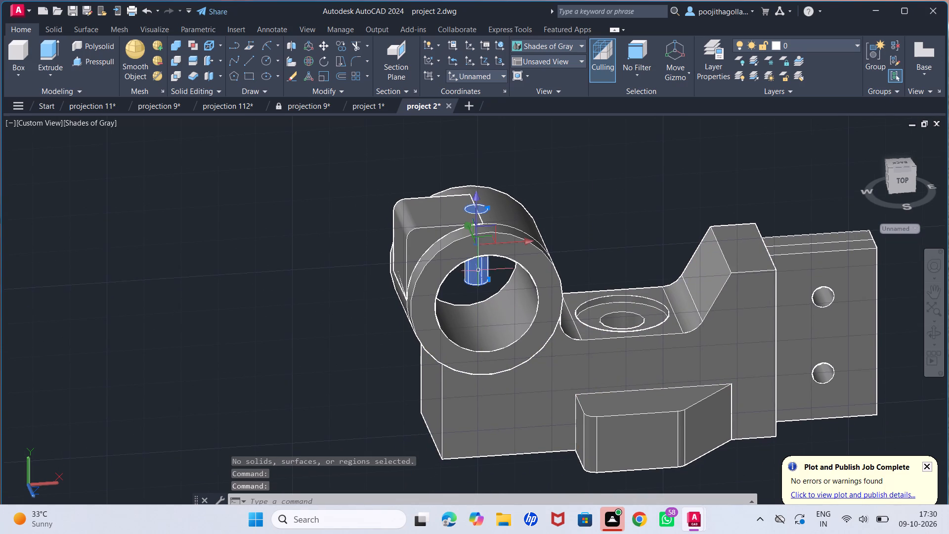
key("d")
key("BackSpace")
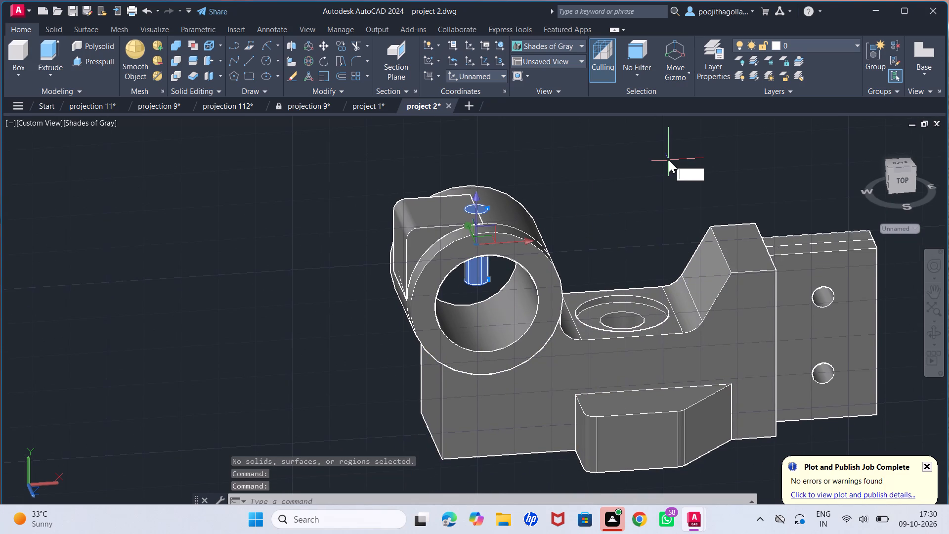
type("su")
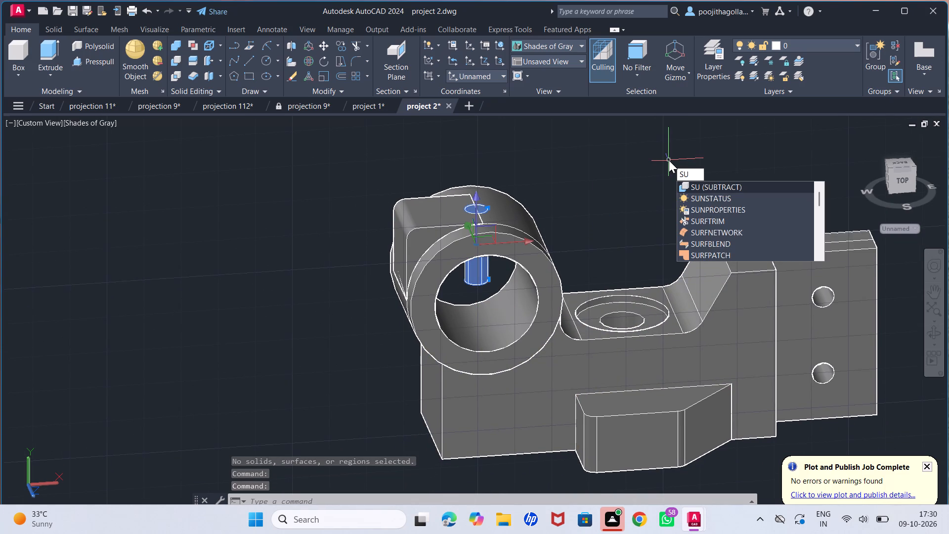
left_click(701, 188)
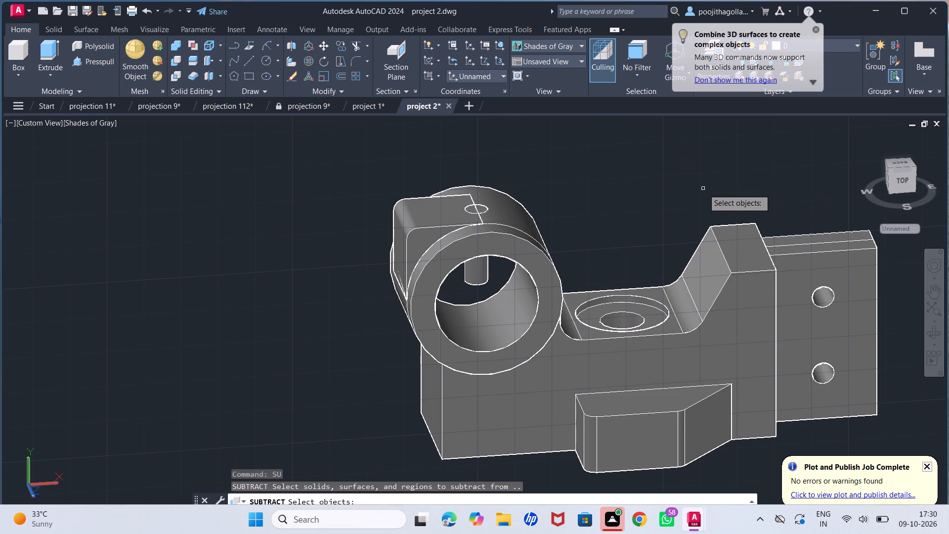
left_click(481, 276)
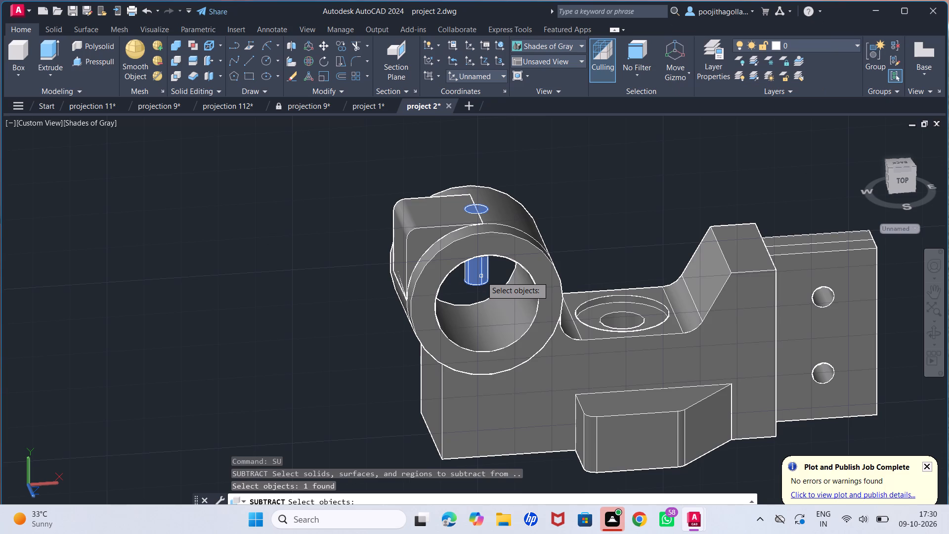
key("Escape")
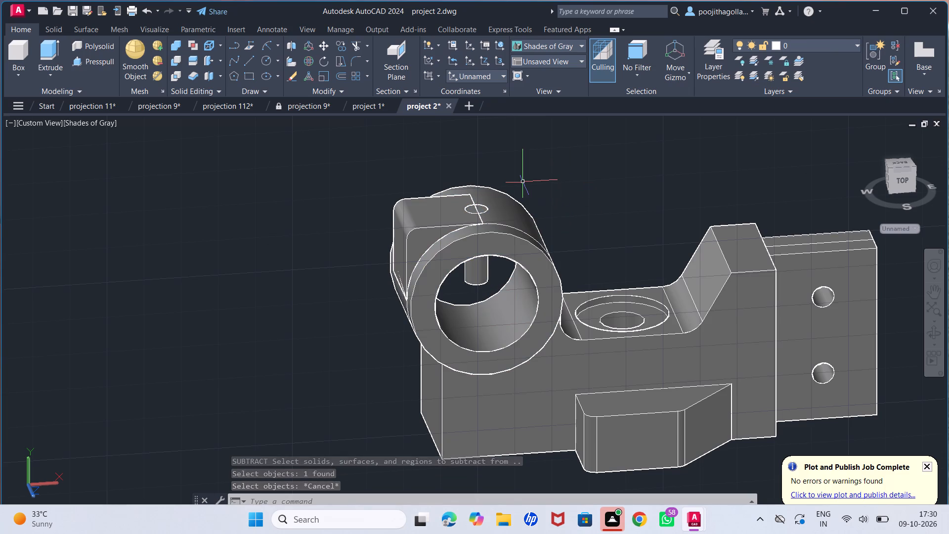
Subtract the small pin in the bore from the large cylinder.
type("su")
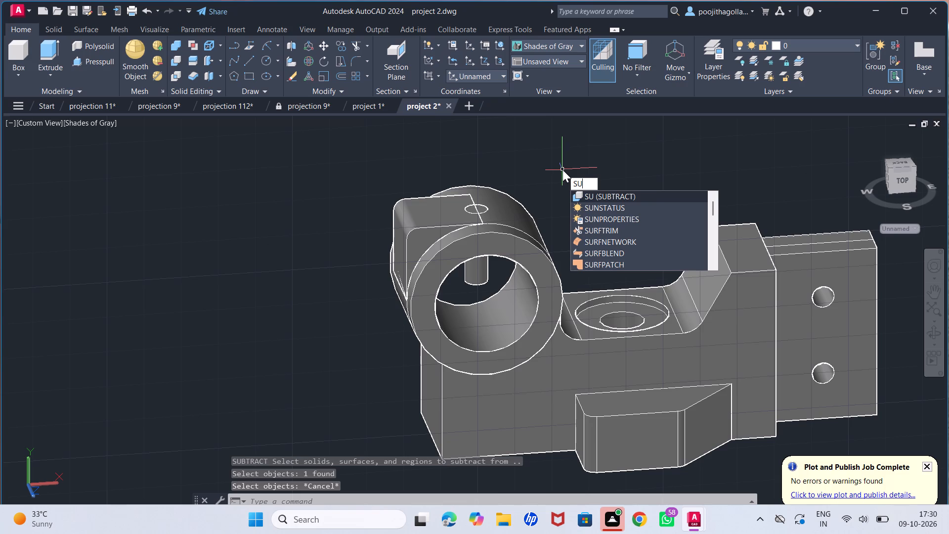
key("Return")
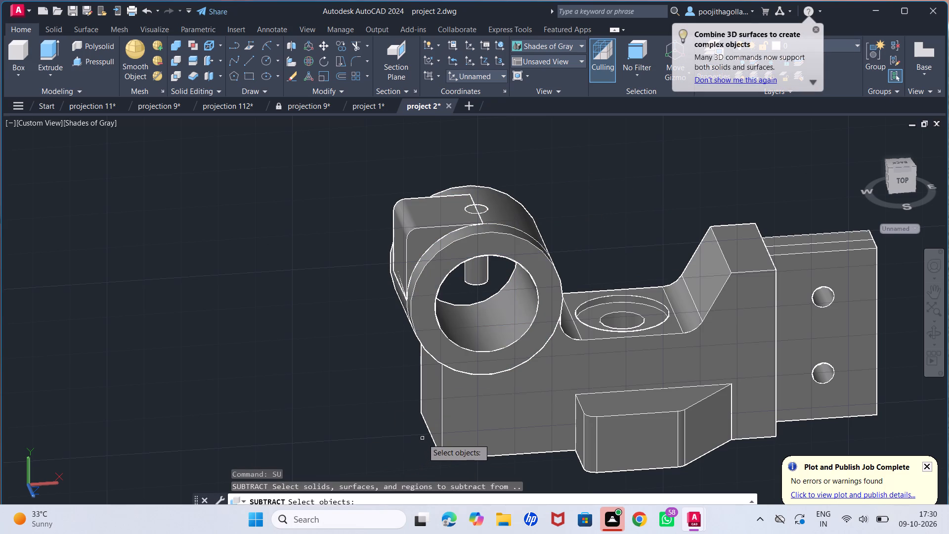
left_click(512, 252)
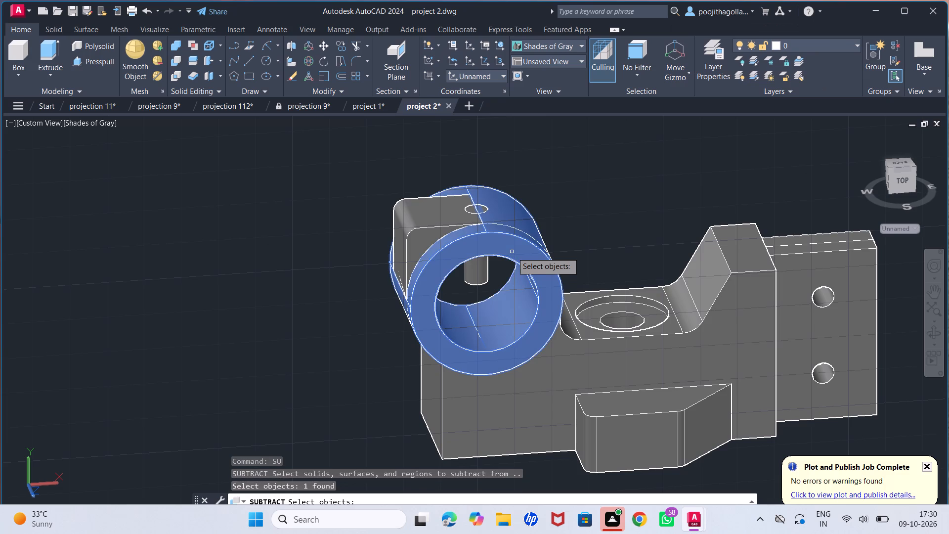
key("Return")
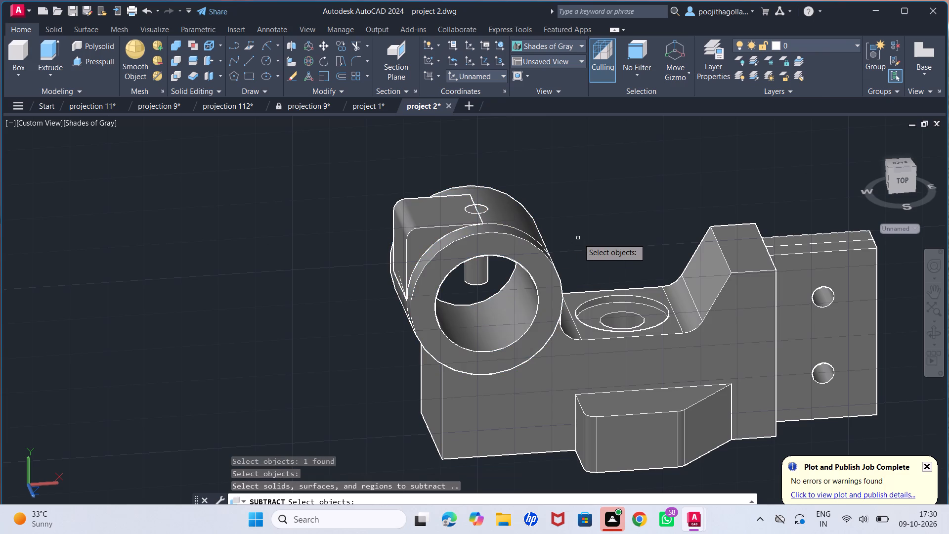
left_click(480, 278)
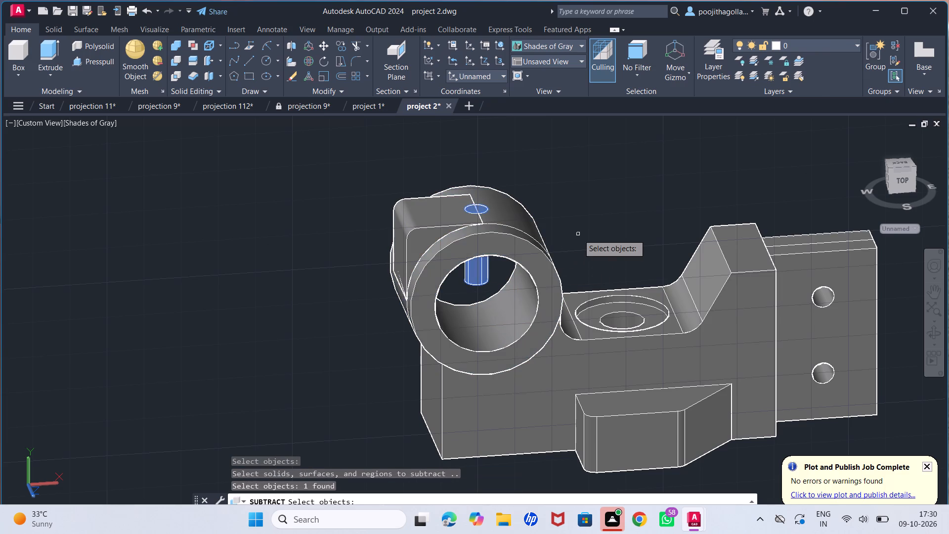
key("Return")
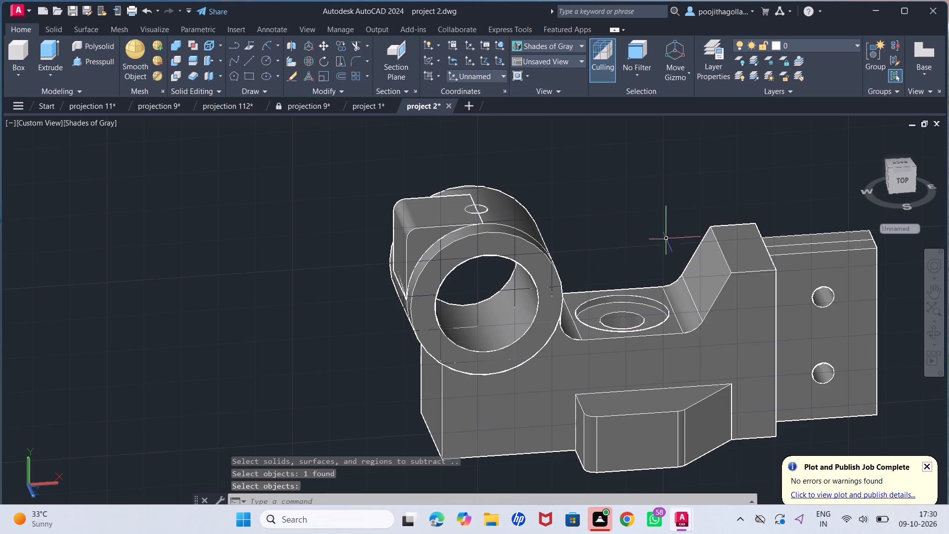
Inspect the small hole in the large cylinder from outside and inside the bore, including where it meets the filleted block.
left_click(927, 329)
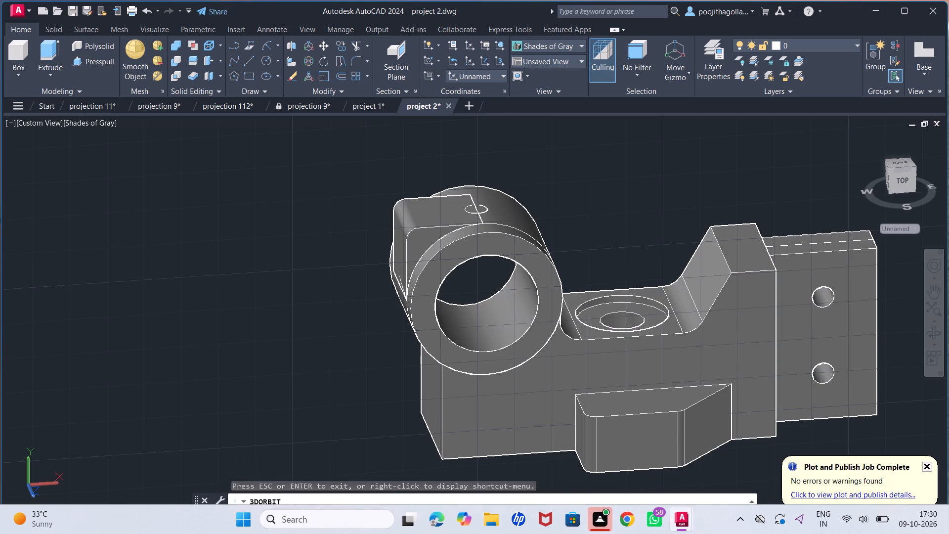
left_click_drag(572, 261, 551, 311)
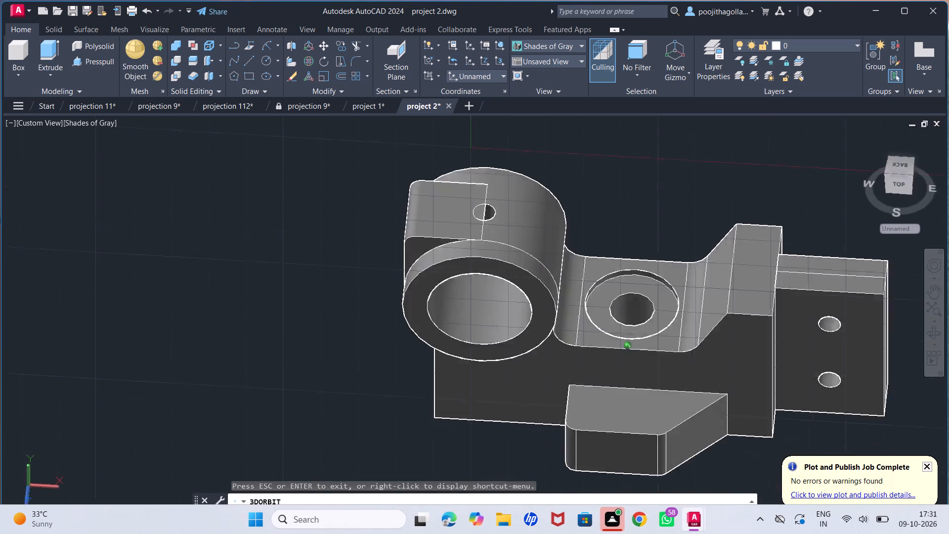
left_click_drag(551, 311, 625, 346)
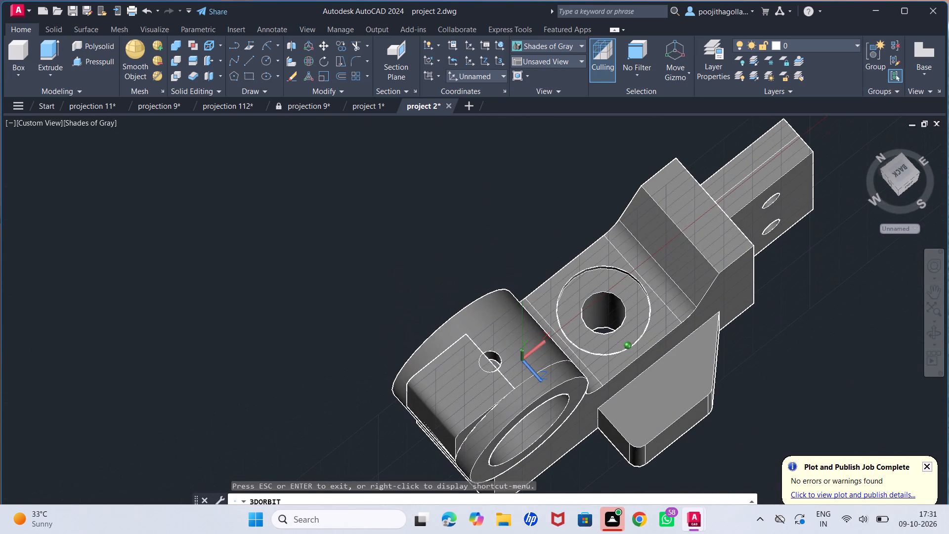
left_click_drag(625, 346, 626, 346)
key("Escape")
scroll(507, 356, "up", 2)
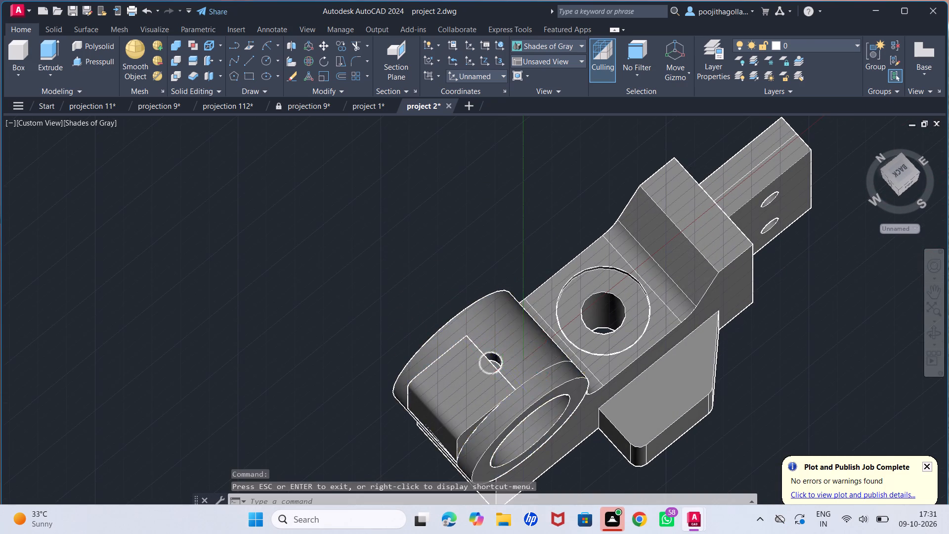
scroll(509, 354, "up", 3)
middle_click_drag(514, 344, 581, 278)
scroll(572, 287, "up", 1)
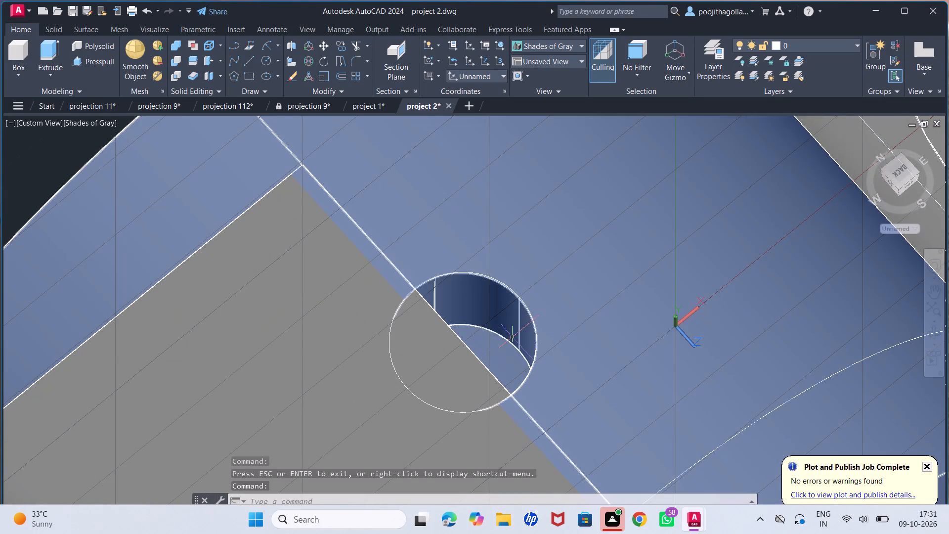
scroll(522, 336, "down", 2)
middle_click_drag(649, 341, 610, 284)
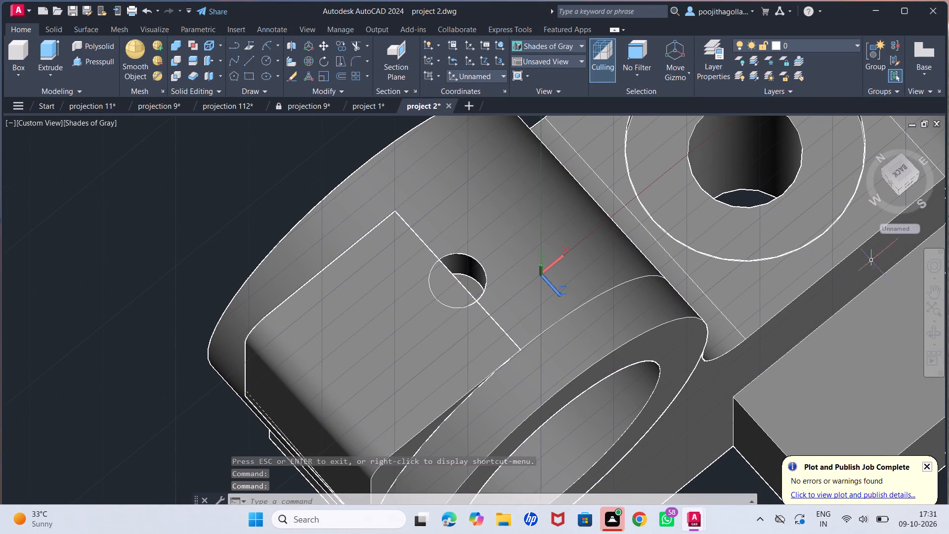
left_click(936, 335)
left_click_drag(703, 284, 668, 106)
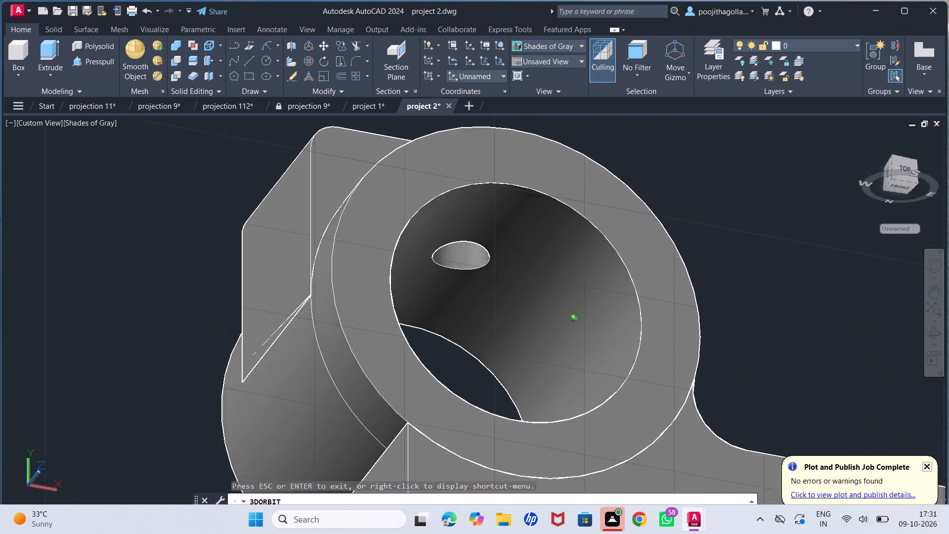
left_click_drag(668, 106, 663, 237)
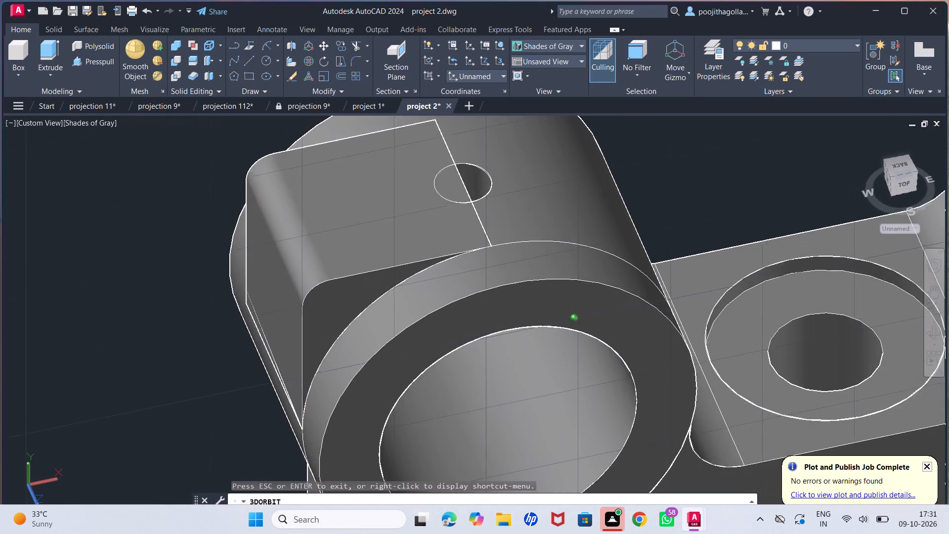
left_click_drag(663, 237, 671, 243)
key("Escape")
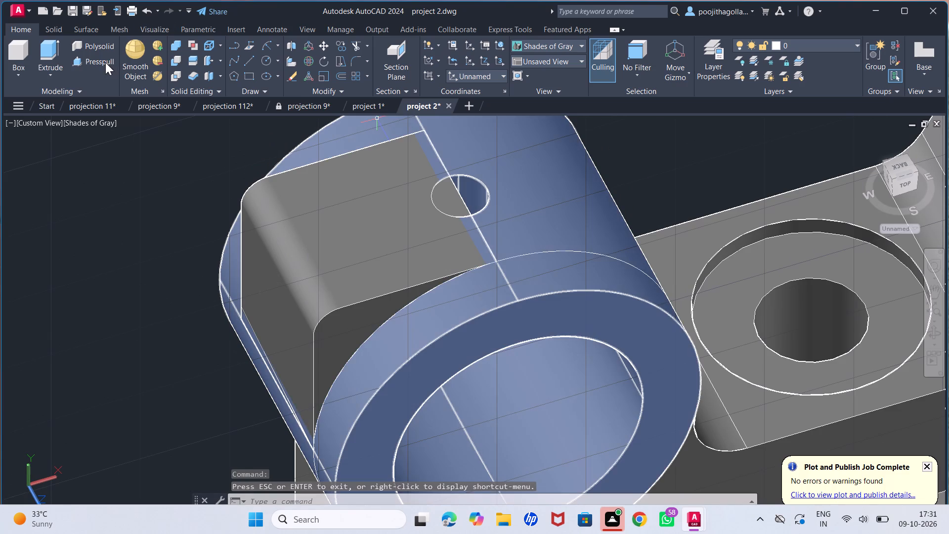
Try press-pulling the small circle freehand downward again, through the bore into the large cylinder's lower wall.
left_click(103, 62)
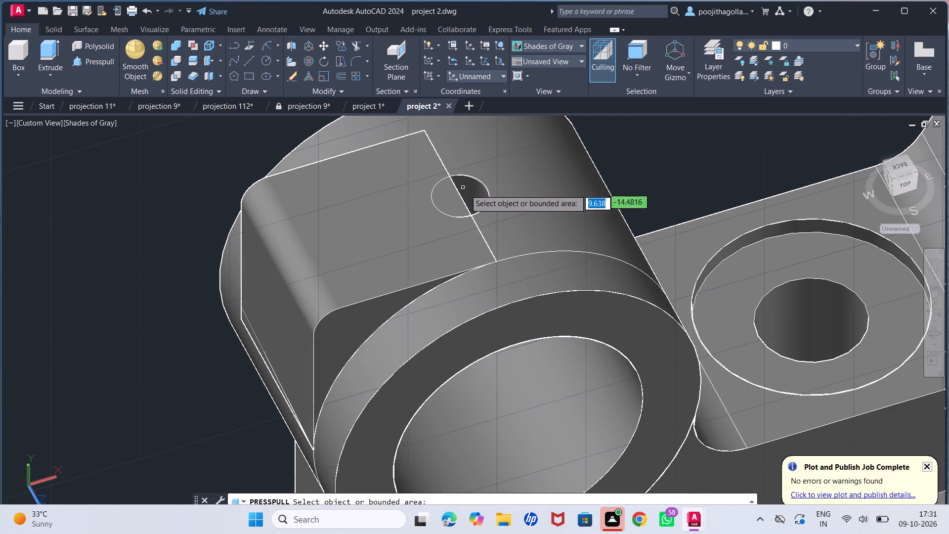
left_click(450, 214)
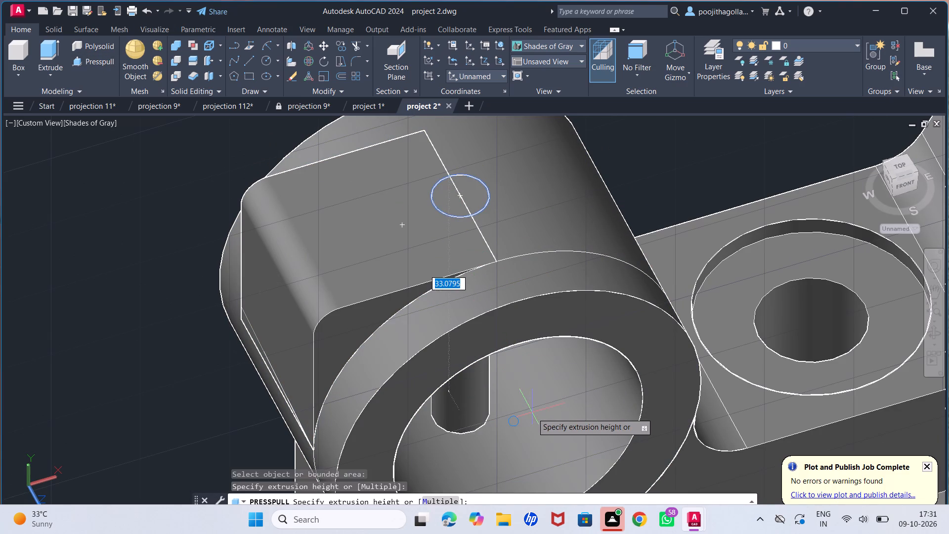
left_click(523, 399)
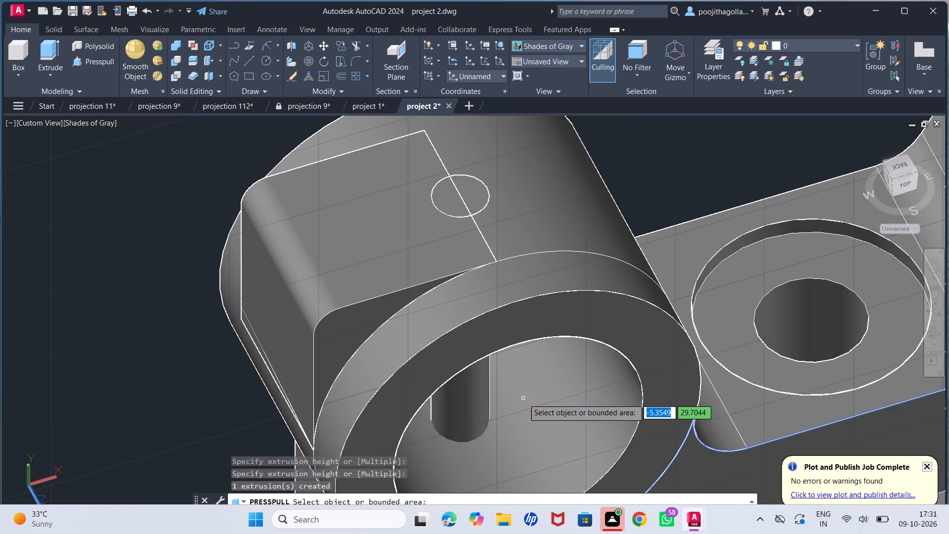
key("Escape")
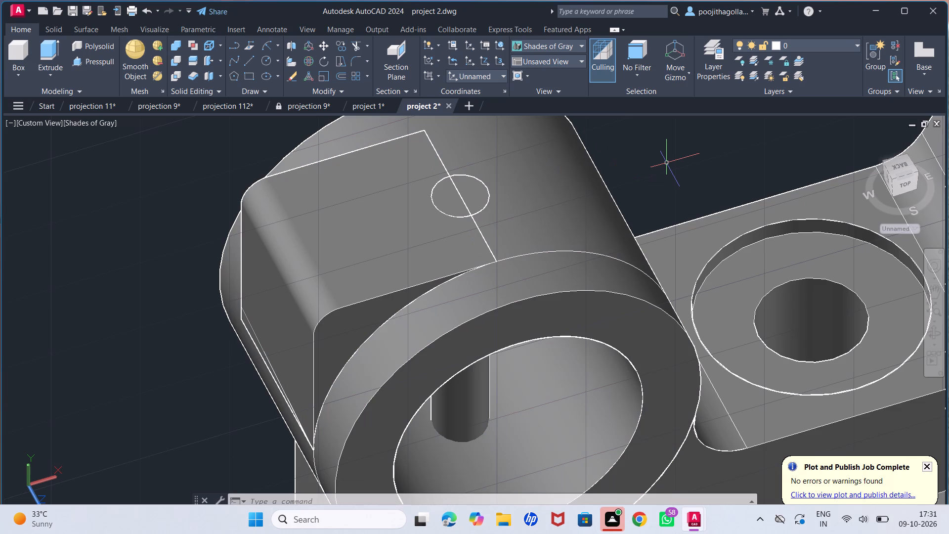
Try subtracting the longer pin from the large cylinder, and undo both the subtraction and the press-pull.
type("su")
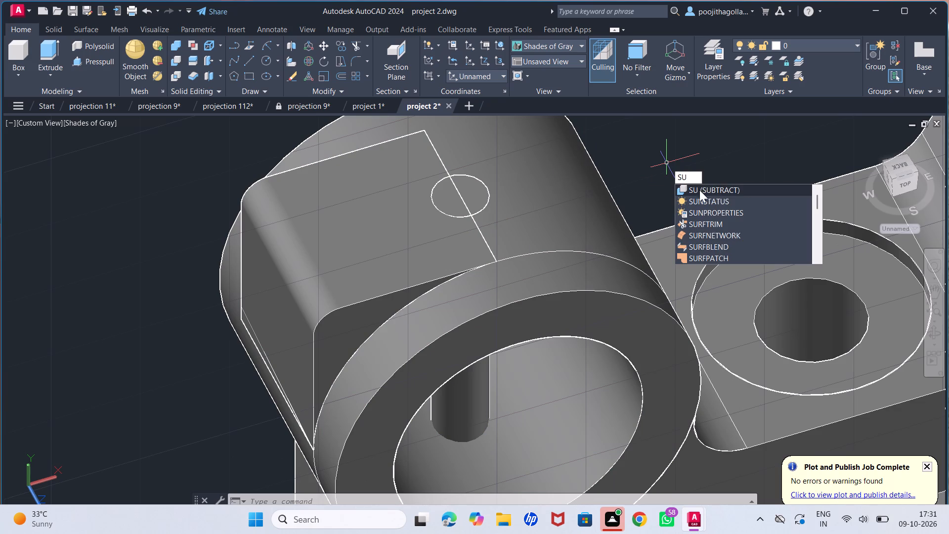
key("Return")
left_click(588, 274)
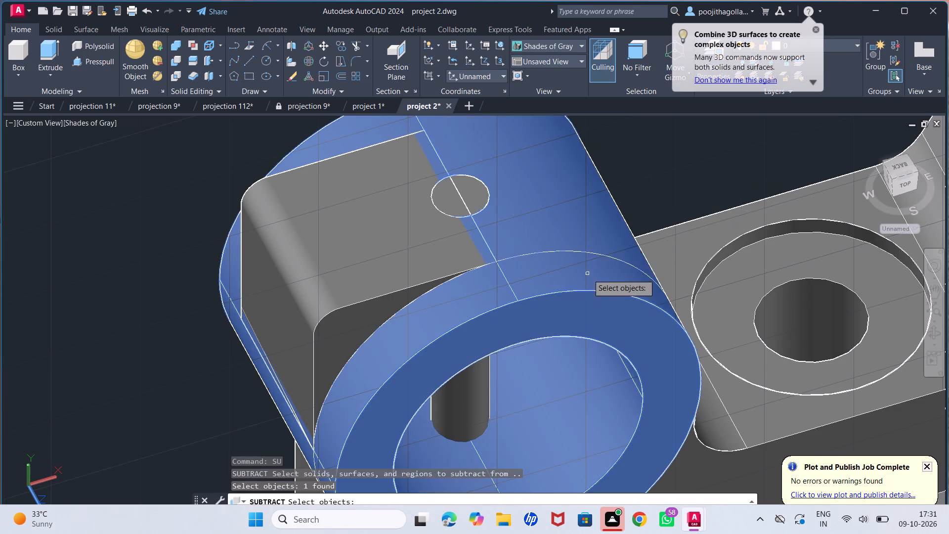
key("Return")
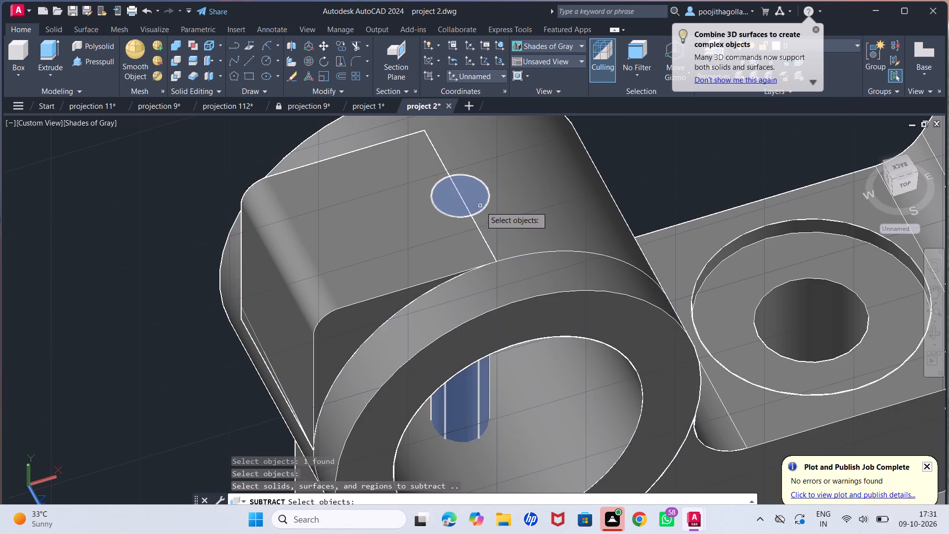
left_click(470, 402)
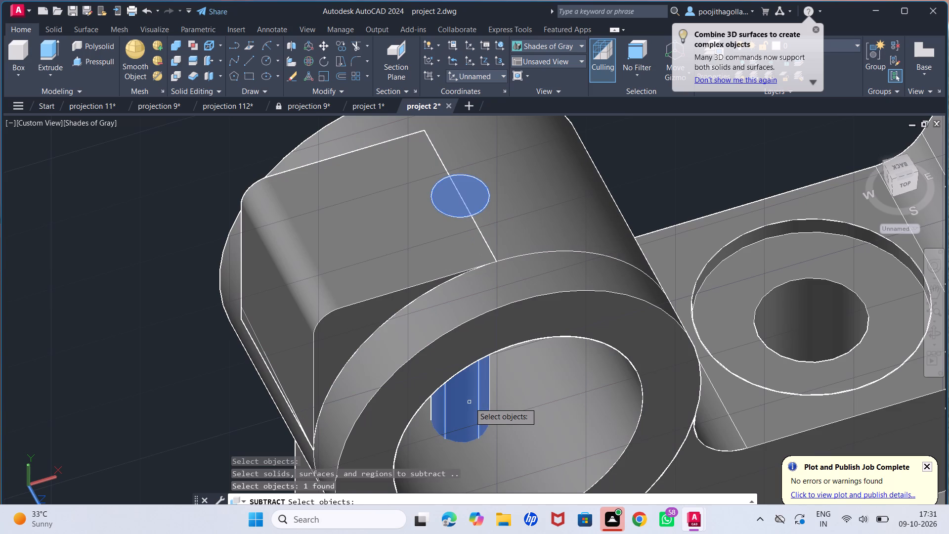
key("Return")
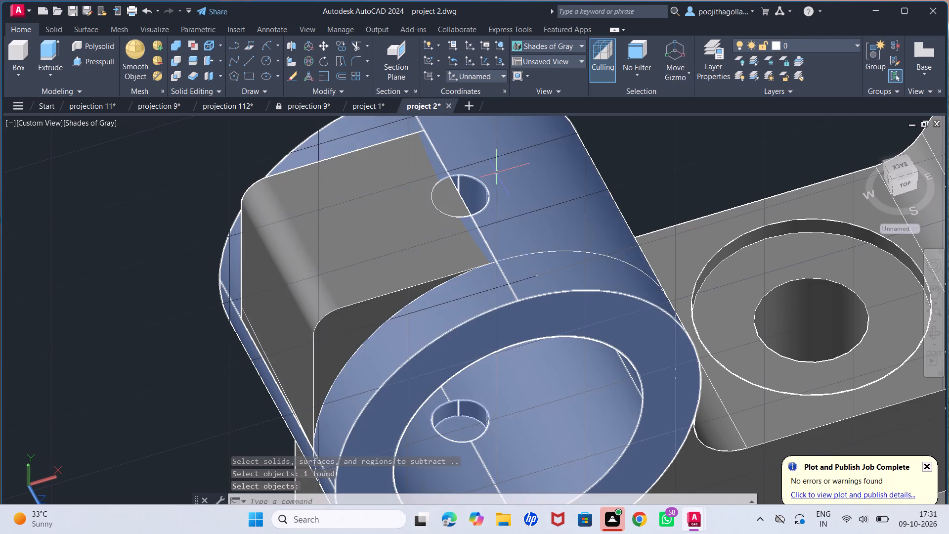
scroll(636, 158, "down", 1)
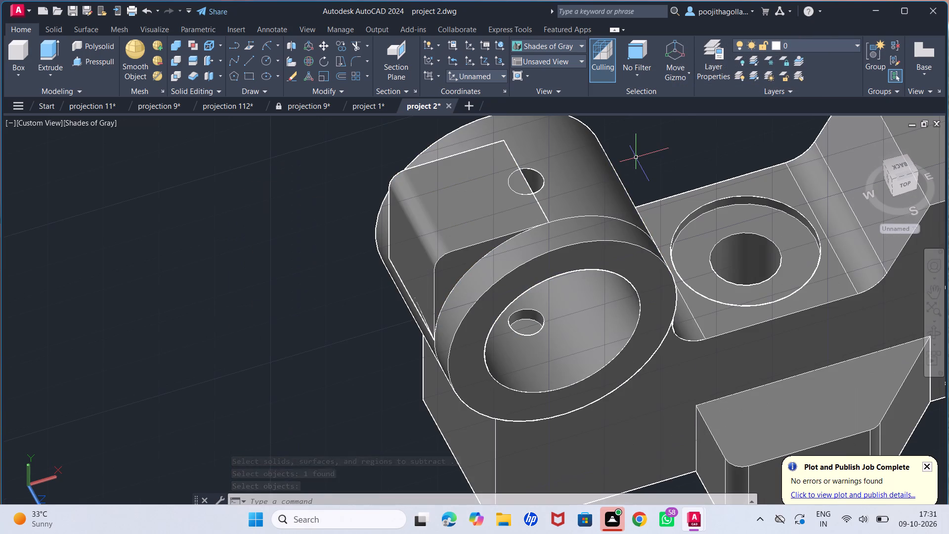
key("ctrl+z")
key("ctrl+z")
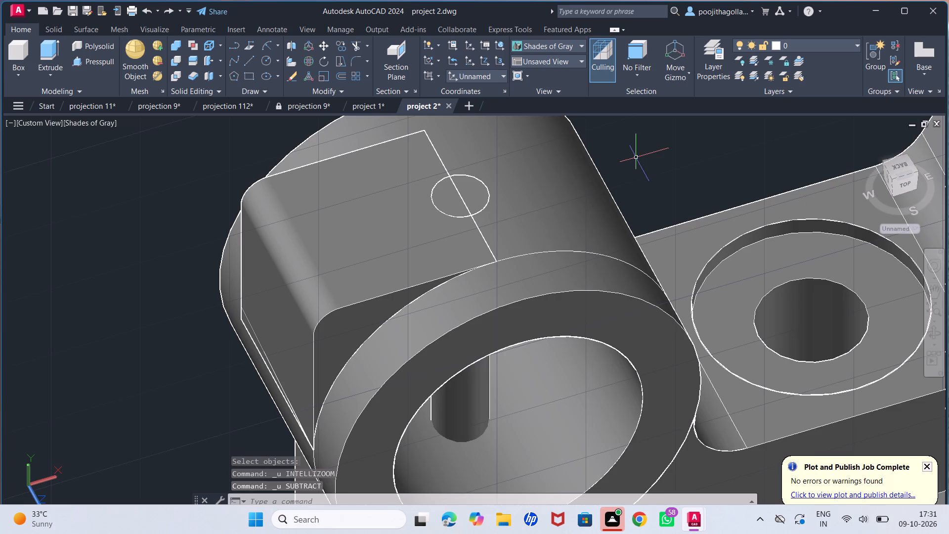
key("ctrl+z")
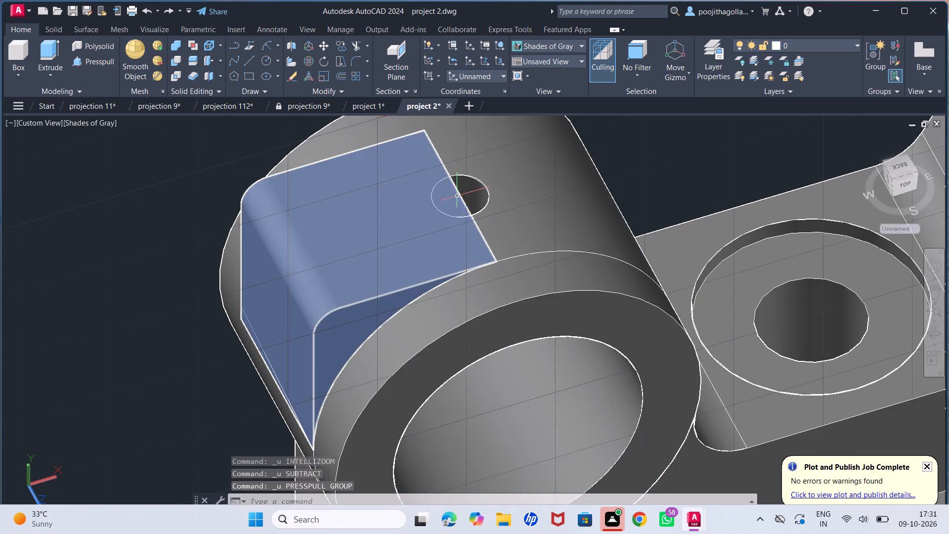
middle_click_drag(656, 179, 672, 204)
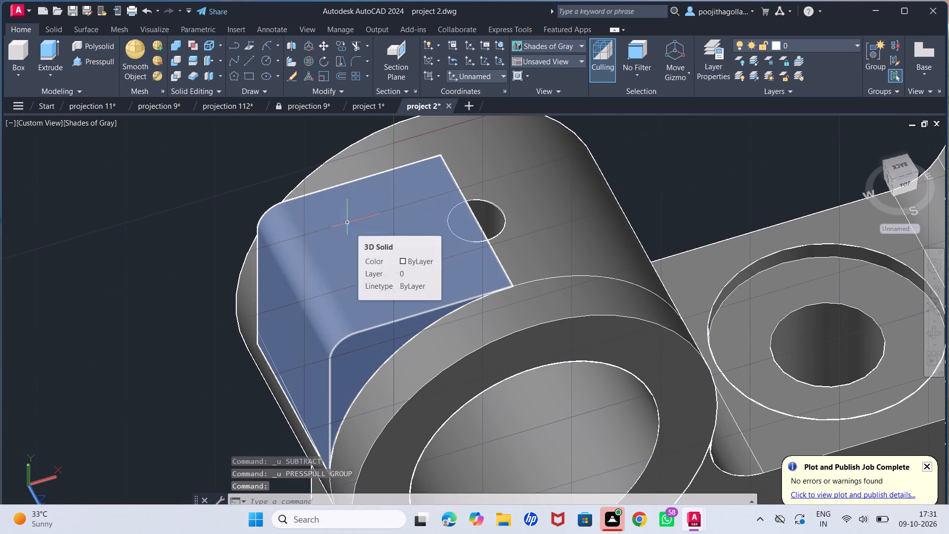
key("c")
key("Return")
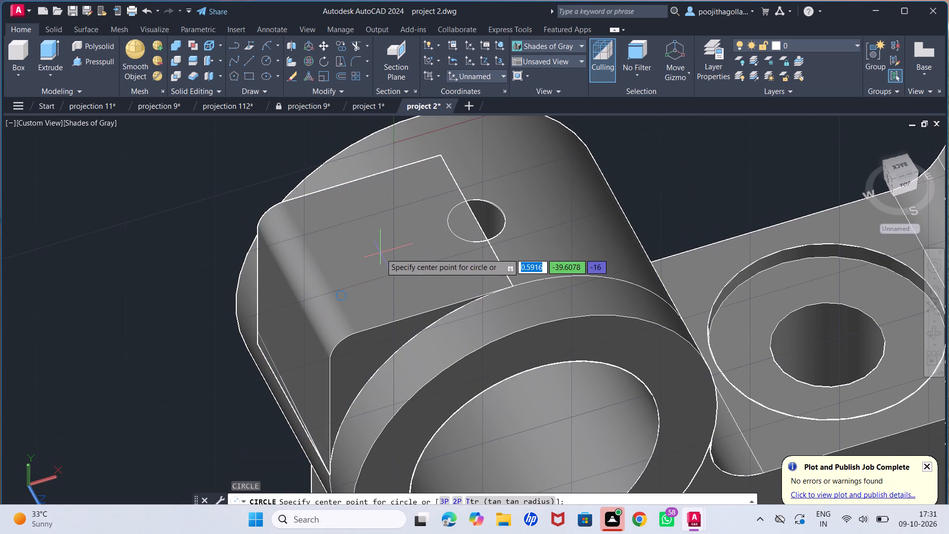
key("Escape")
Set the UCS on the filleted block's top face, with its origin at the front edge's fillet end and X along that edge.
type("ucs")
key("Return")
left_click(355, 265)
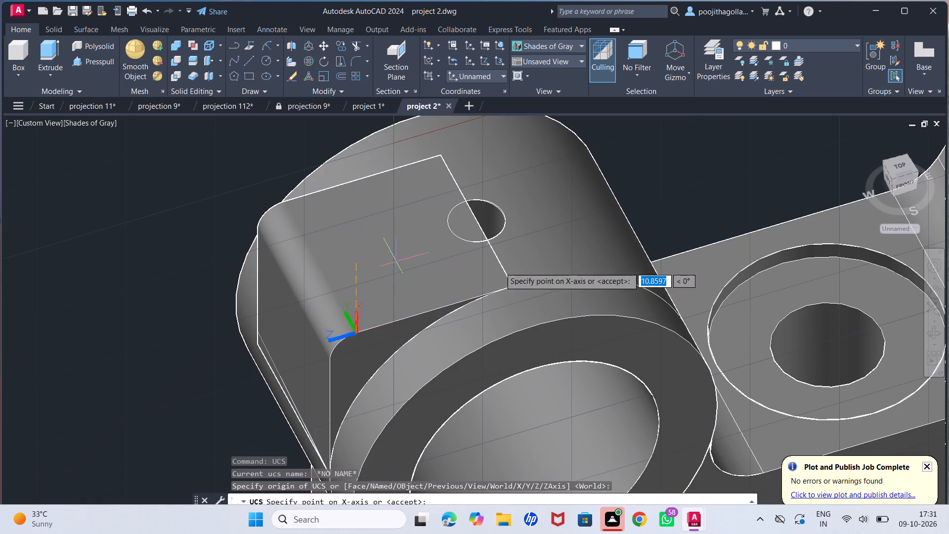
left_click(649, 229)
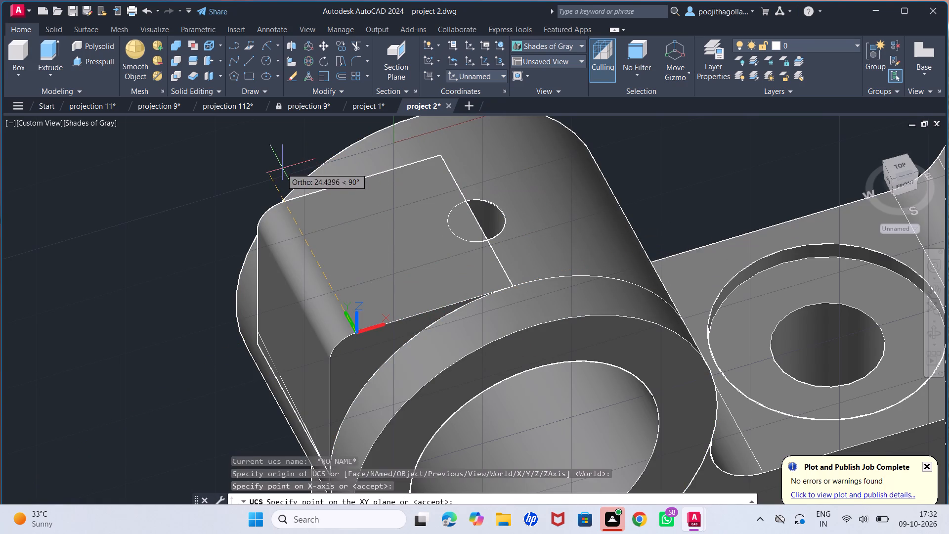
left_click(281, 168)
Draw a circle of radius 3 on the filleted block's top face, centred on the existing small hole.
key("c")
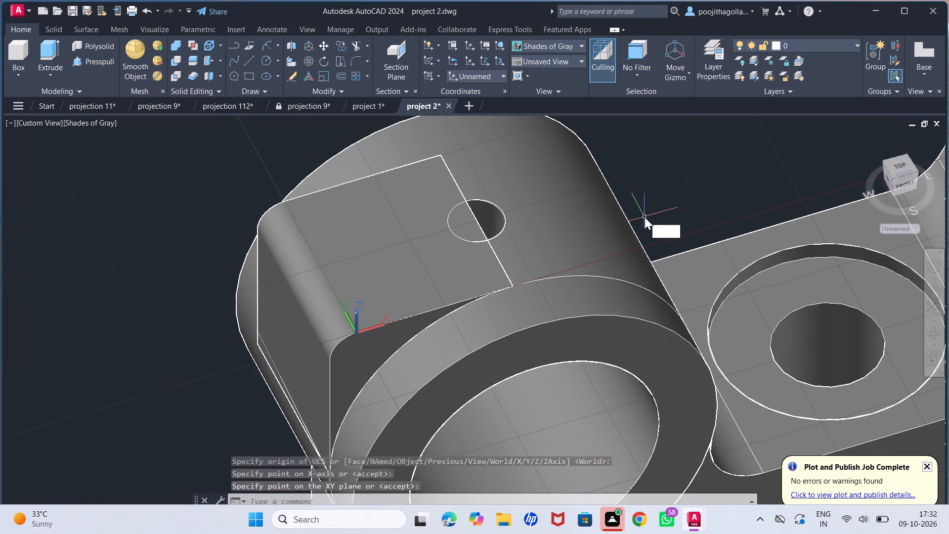
key("Return")
left_click(477, 222)
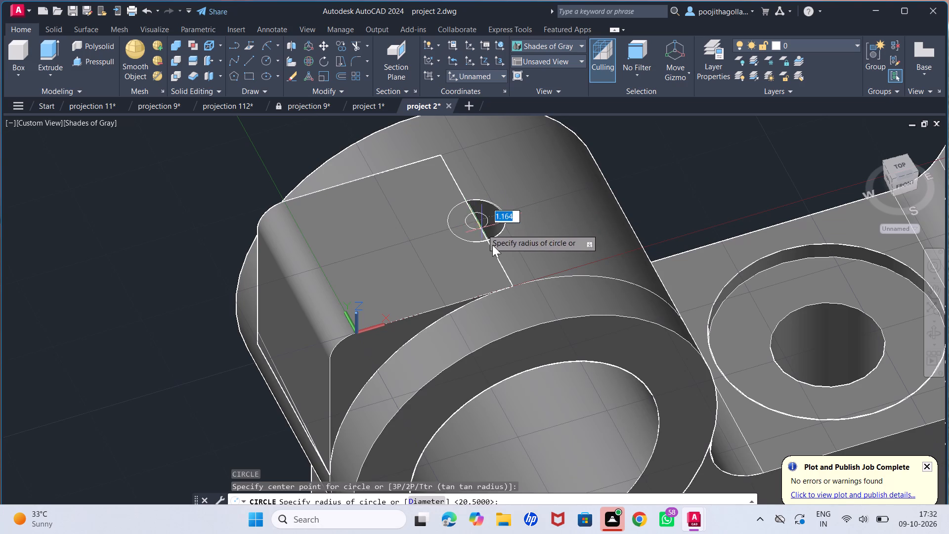
key("3")
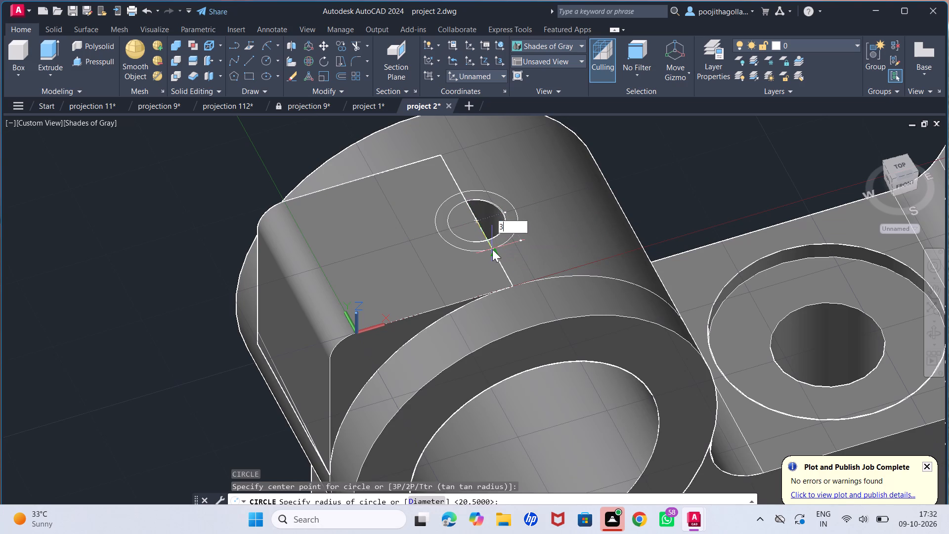
key("Return")
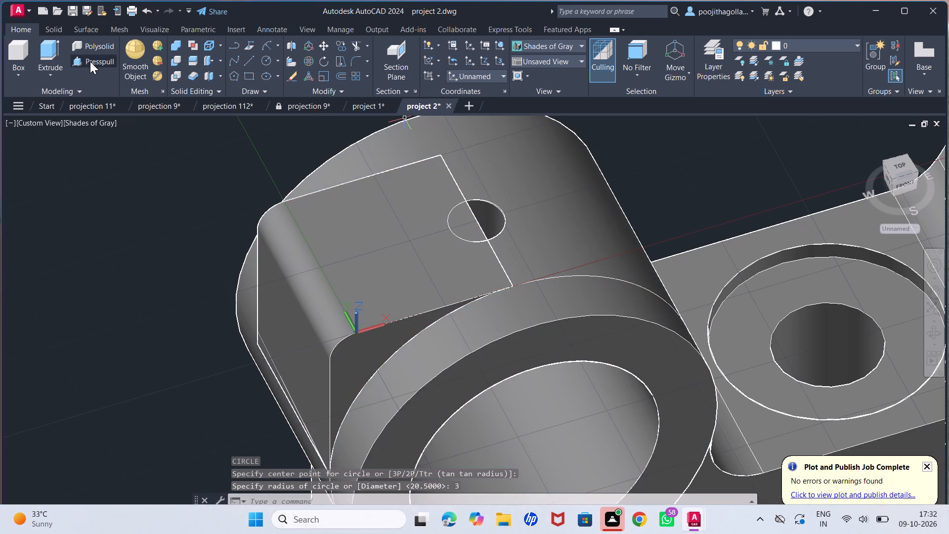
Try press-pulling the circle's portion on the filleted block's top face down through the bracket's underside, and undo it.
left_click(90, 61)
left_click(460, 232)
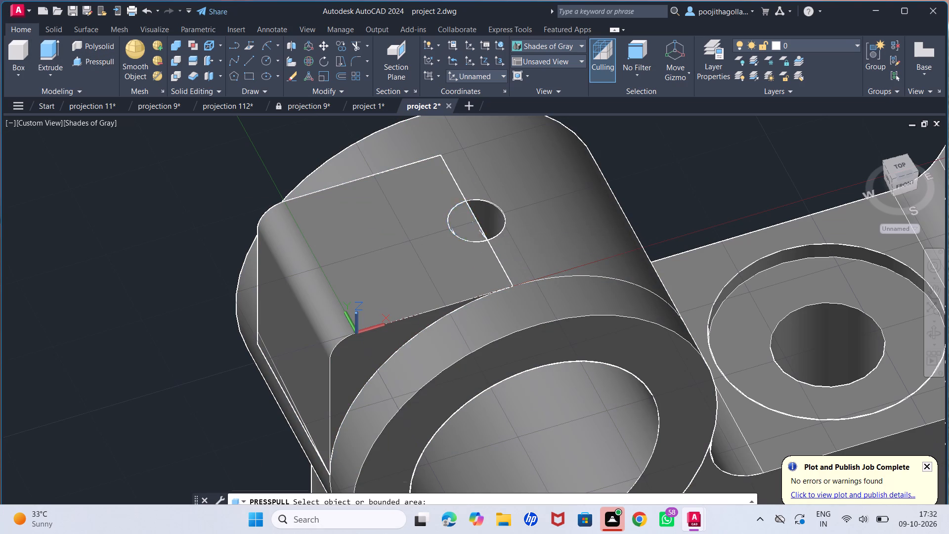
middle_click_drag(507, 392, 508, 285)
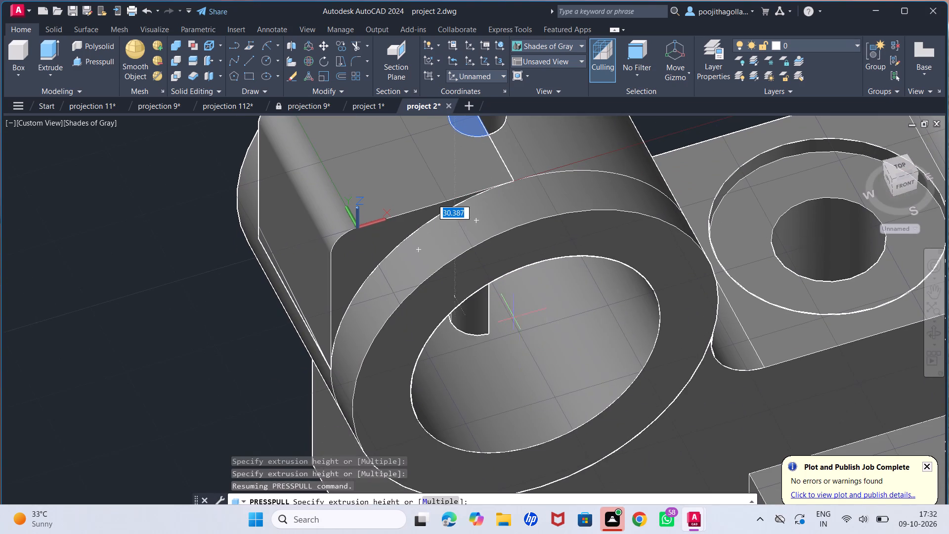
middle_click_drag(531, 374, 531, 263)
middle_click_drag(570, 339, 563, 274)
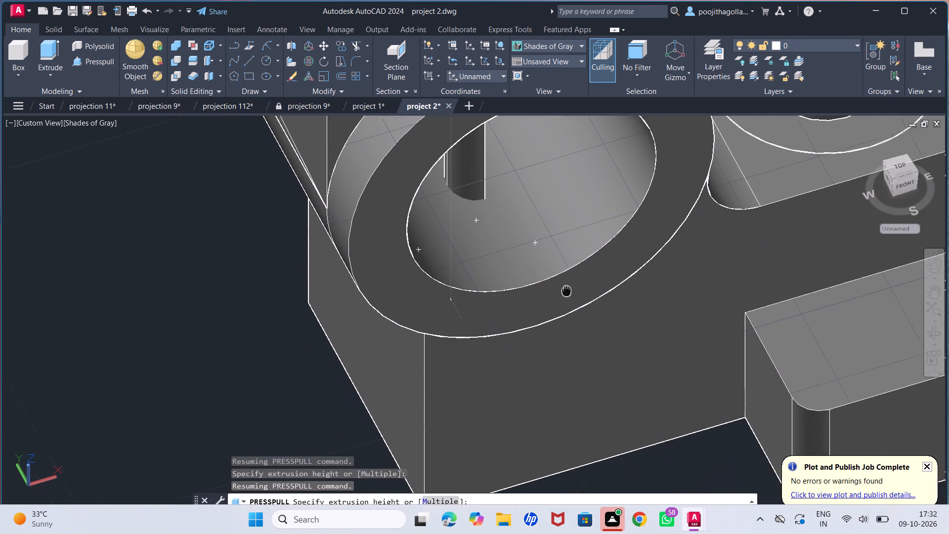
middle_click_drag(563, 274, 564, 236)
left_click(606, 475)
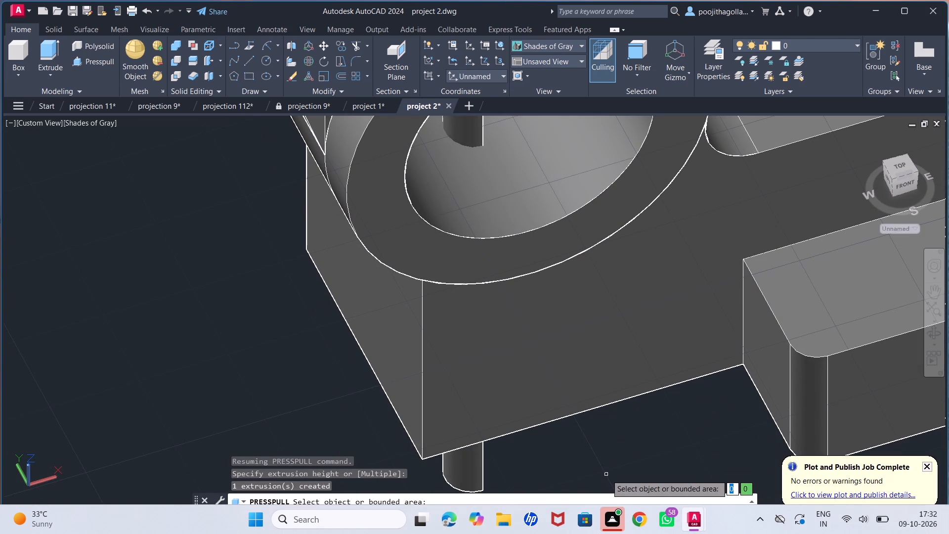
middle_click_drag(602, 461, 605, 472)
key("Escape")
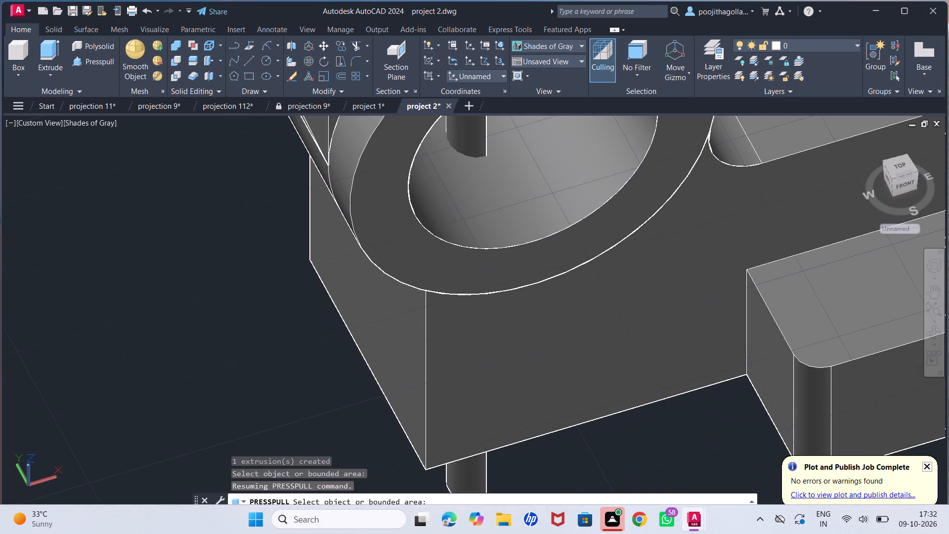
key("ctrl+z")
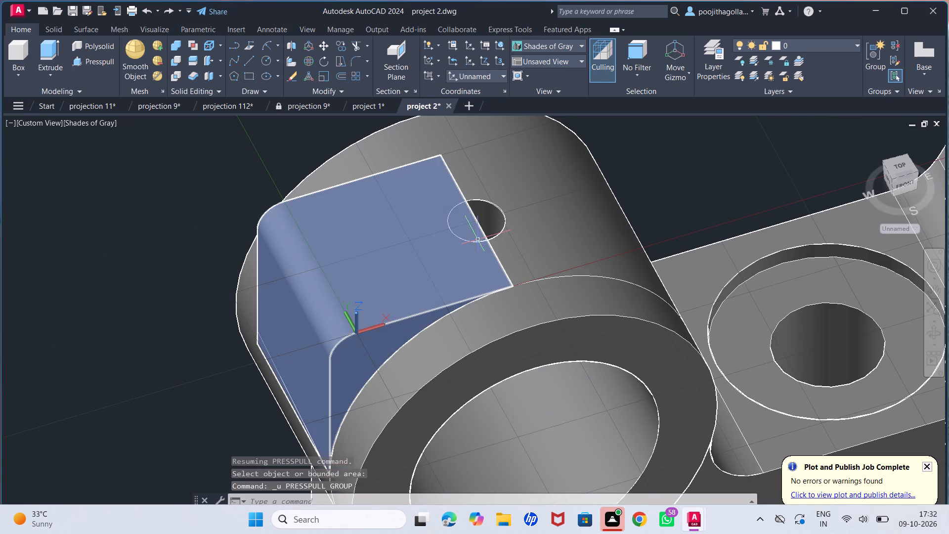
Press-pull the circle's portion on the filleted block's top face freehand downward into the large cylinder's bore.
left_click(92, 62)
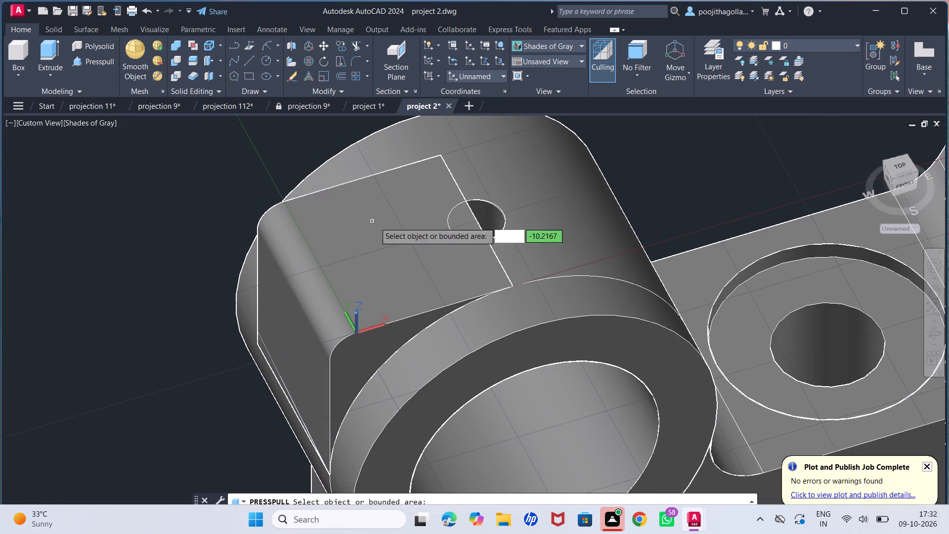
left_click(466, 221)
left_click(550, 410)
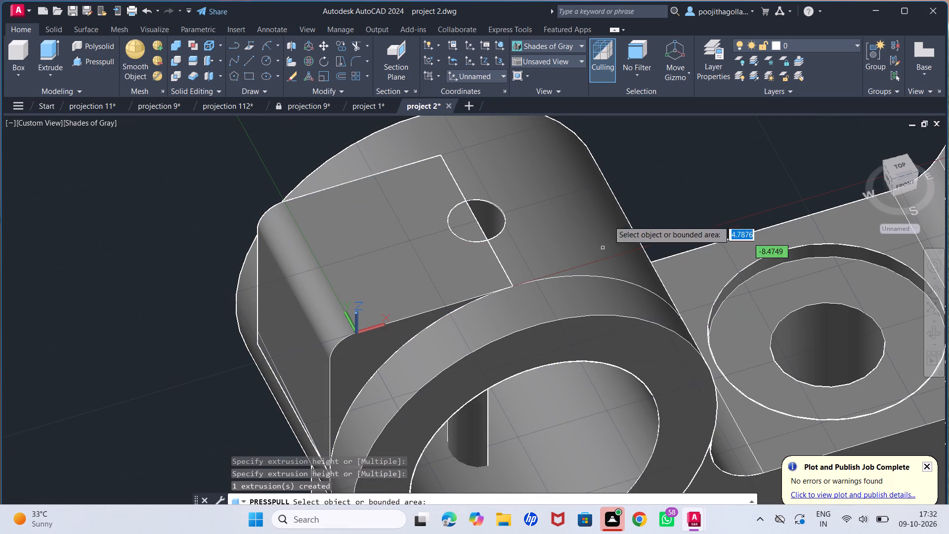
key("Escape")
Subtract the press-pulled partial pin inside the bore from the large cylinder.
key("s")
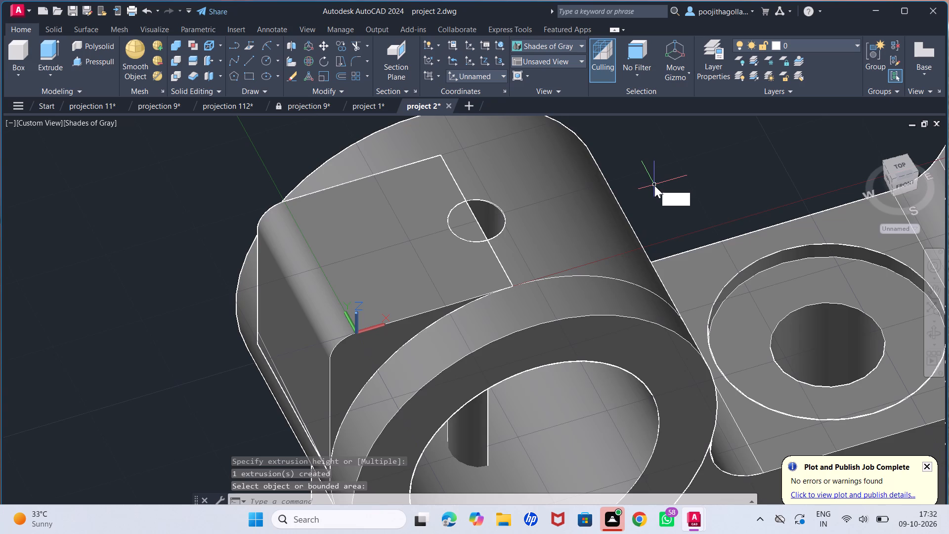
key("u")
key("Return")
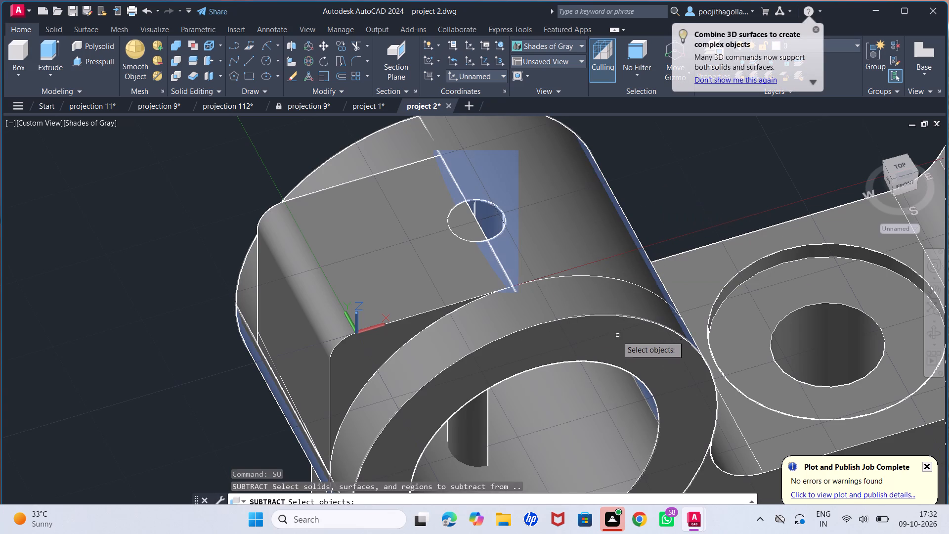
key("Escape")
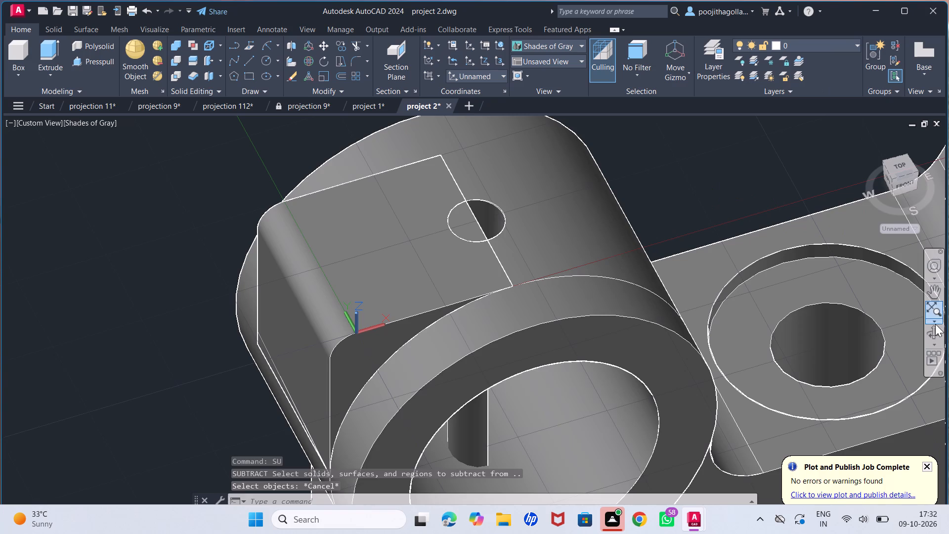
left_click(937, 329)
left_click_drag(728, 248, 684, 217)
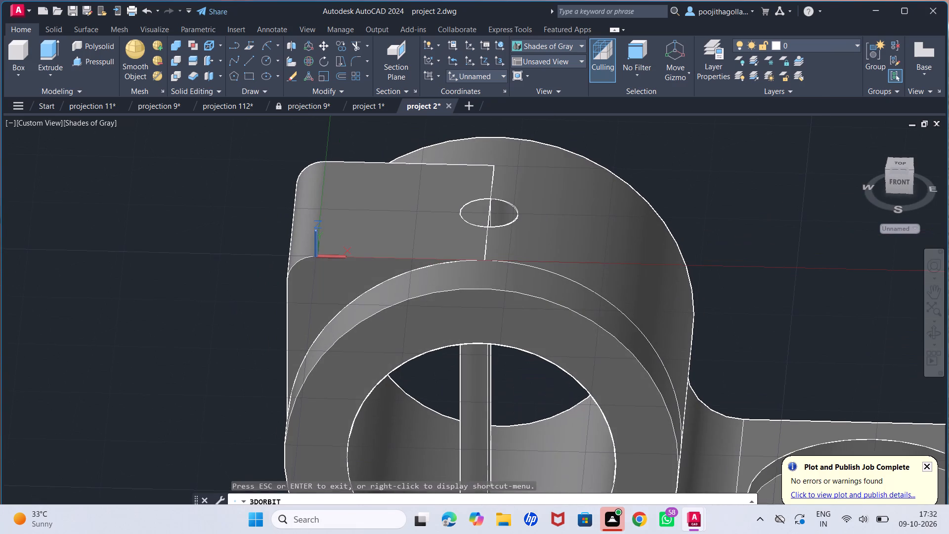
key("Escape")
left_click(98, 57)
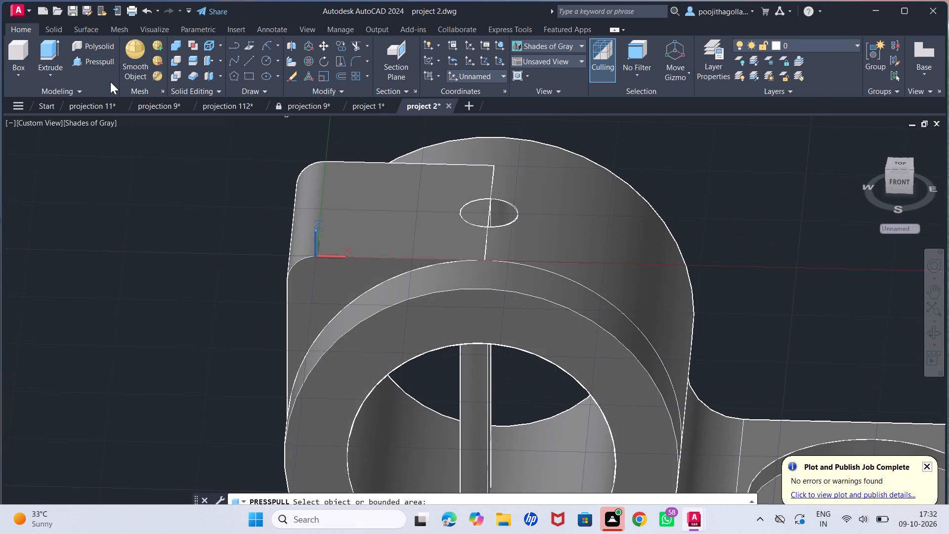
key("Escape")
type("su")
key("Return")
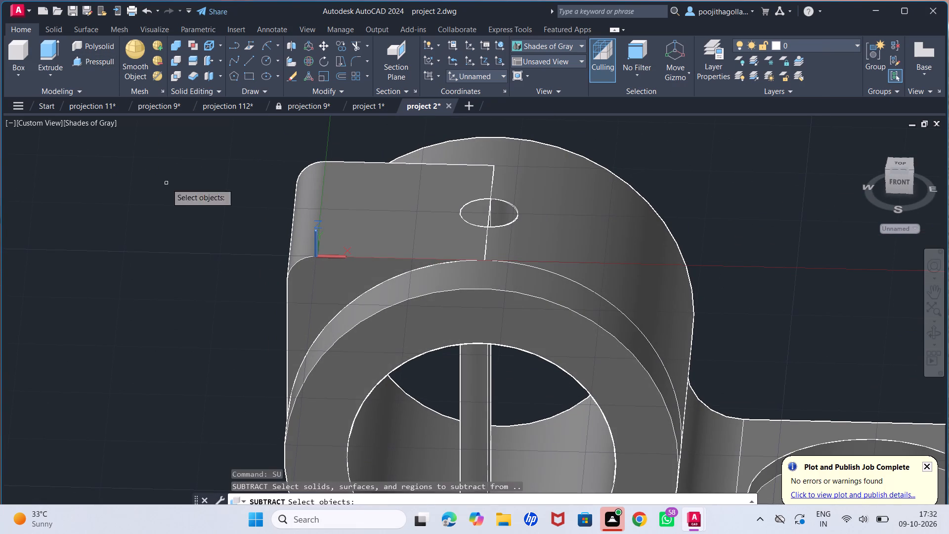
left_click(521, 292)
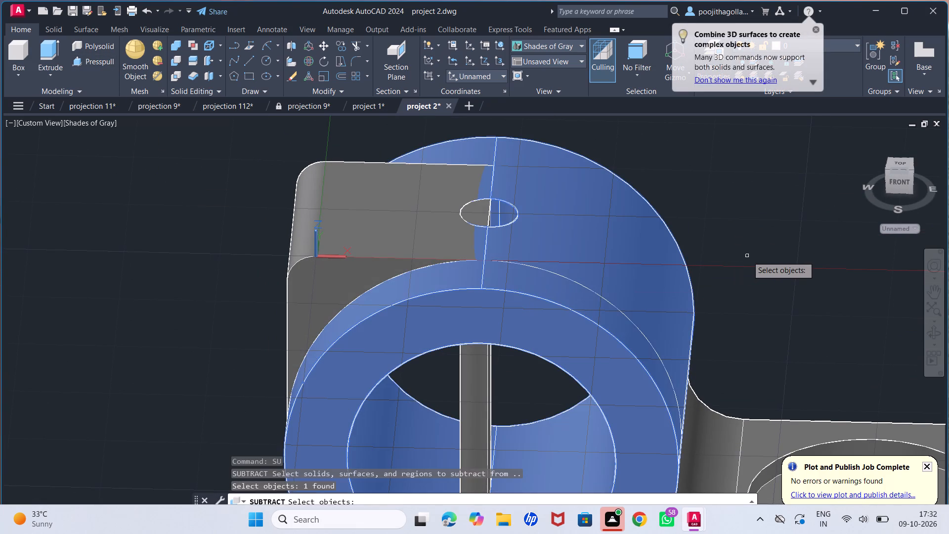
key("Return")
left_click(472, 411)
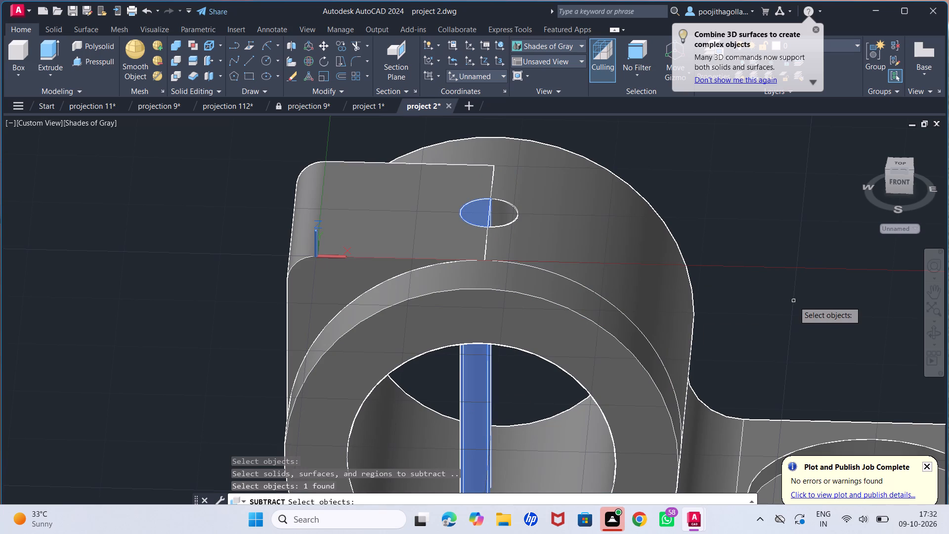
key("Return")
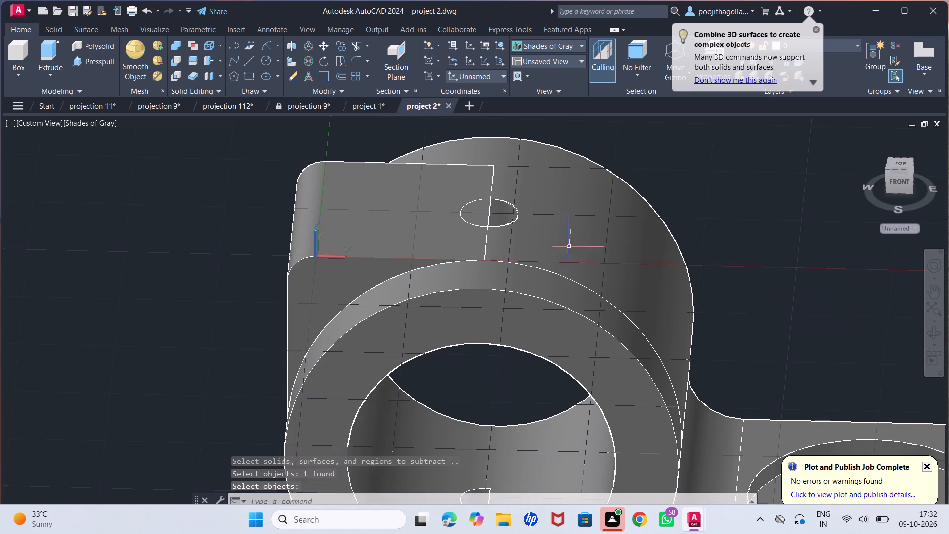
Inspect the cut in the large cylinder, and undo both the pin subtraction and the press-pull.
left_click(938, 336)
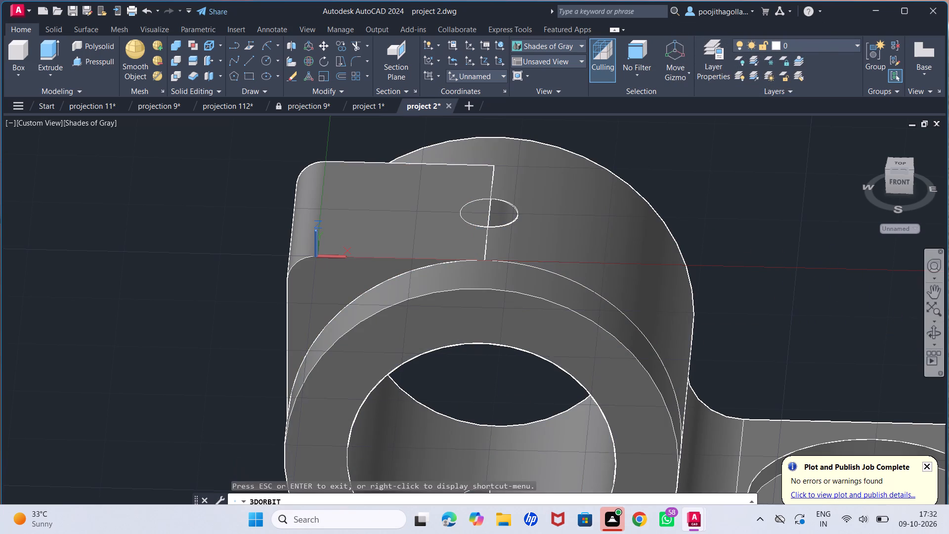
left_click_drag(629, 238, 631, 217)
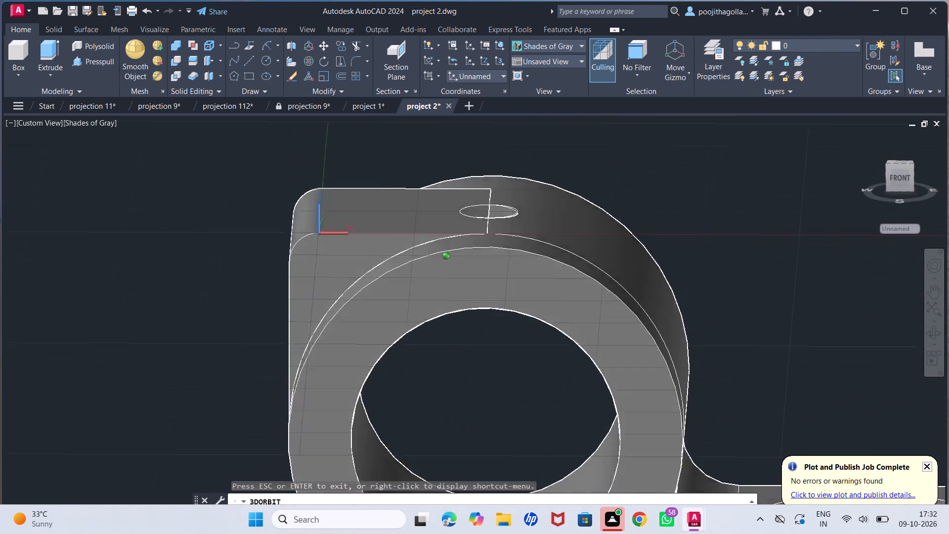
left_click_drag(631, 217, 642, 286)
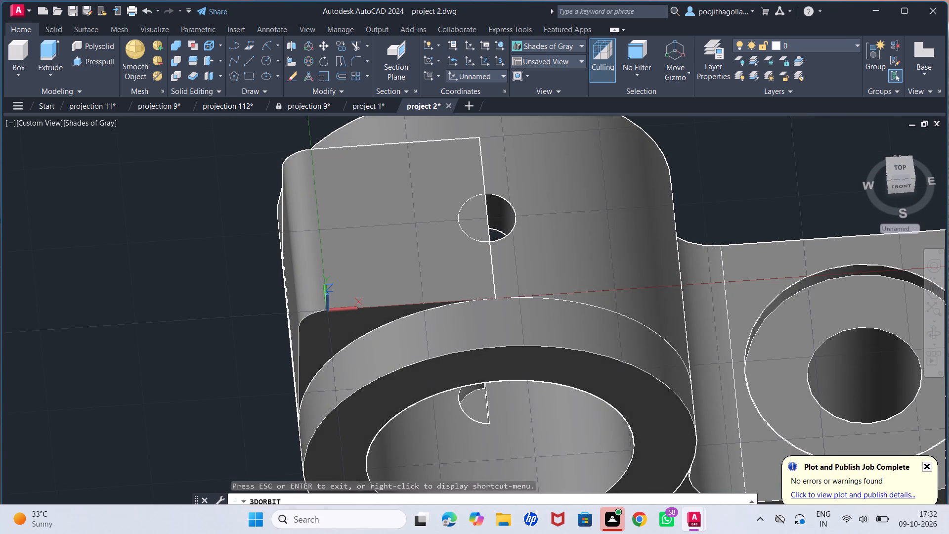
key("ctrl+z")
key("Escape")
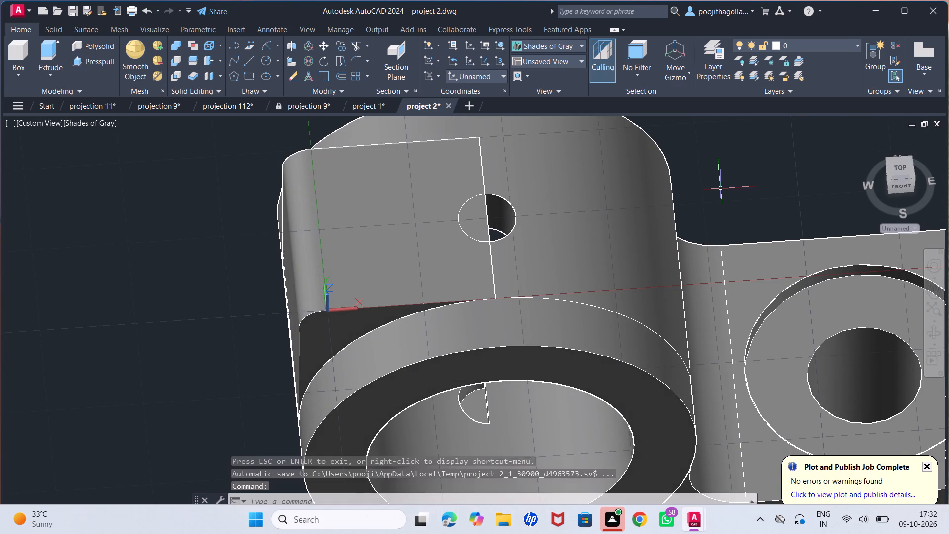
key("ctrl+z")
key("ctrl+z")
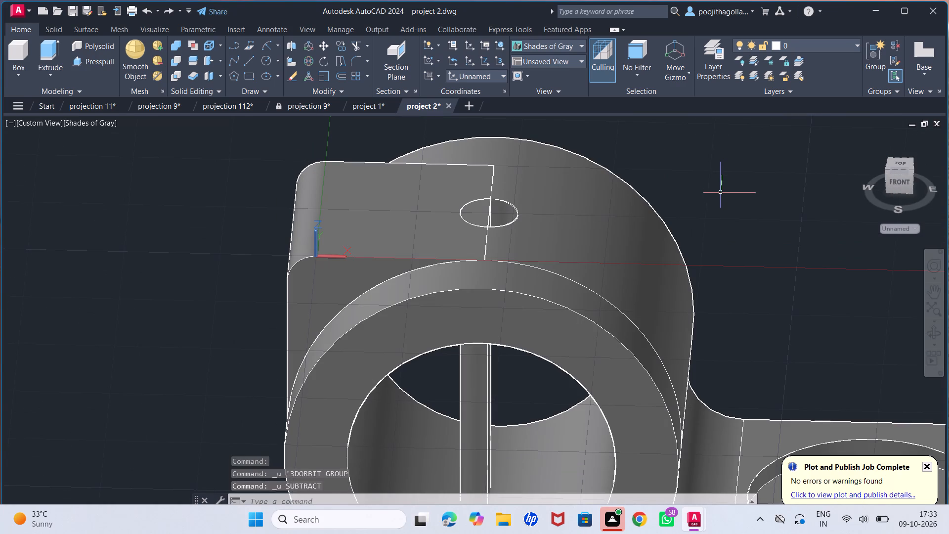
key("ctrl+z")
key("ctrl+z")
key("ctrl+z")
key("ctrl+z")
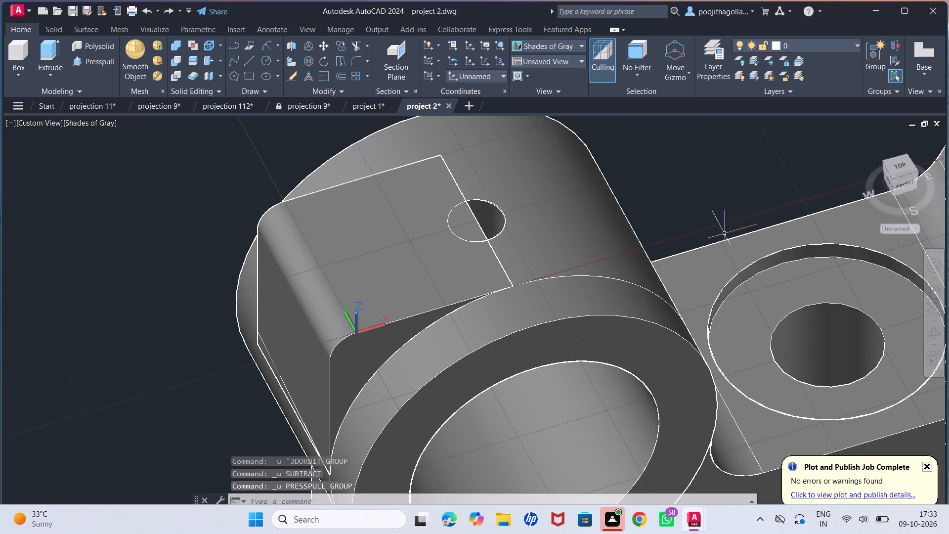
Press-pull the circle's portion on the filleted block's top face about 18.8 downward, ending inside the large cylinder's bore.
middle_click_drag(691, 207, 668, 180)
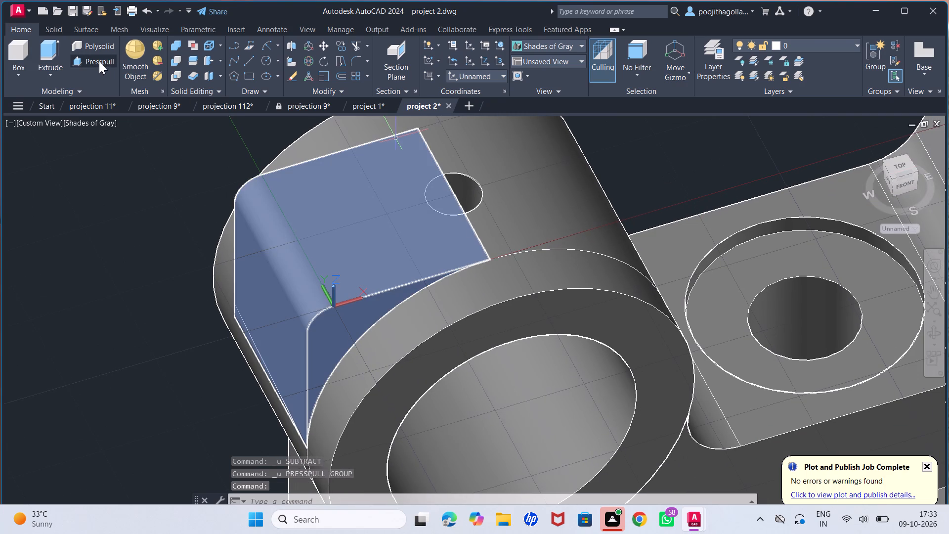
left_click(99, 61)
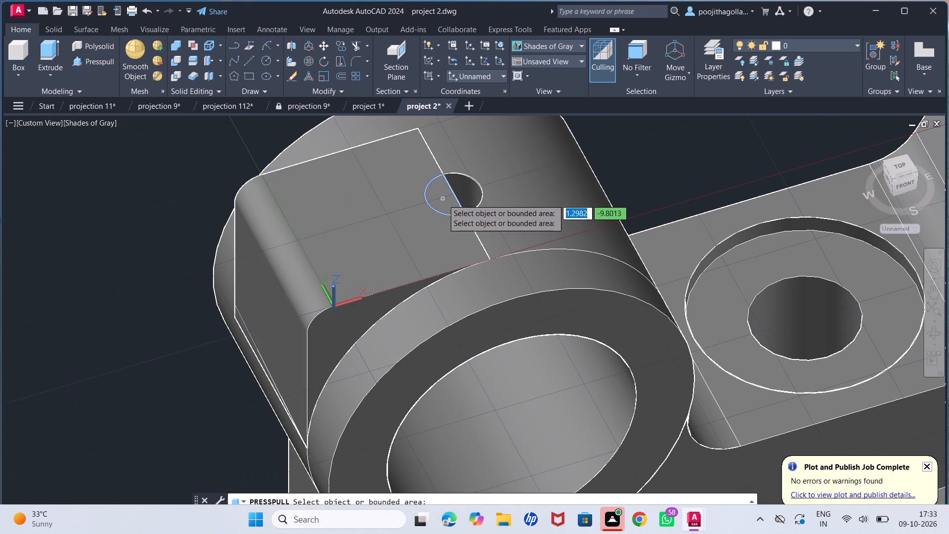
left_click(443, 199)
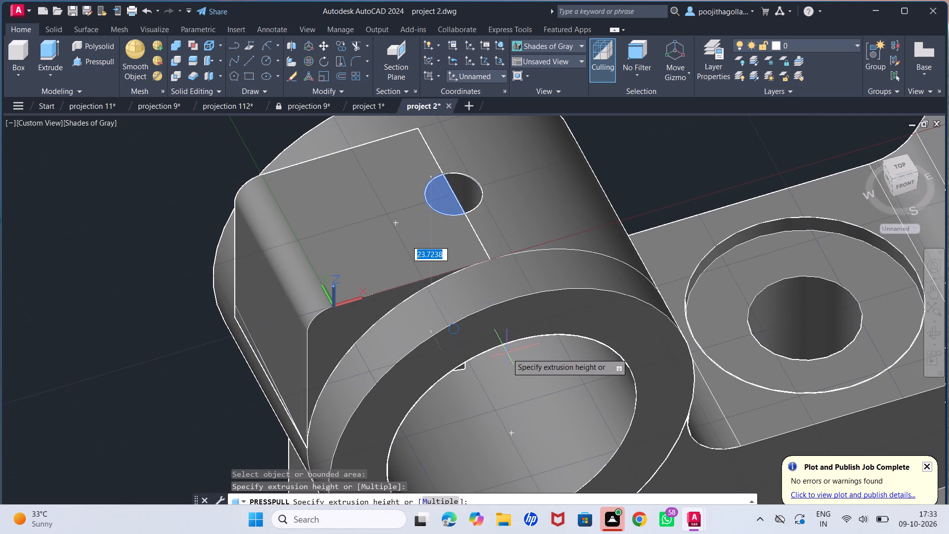
middle_click_drag(507, 353, 491, 320)
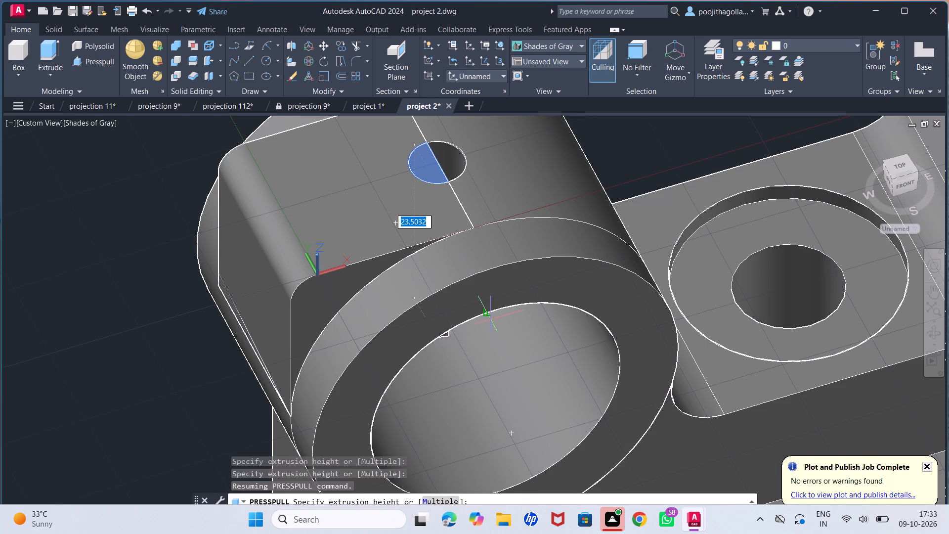
middle_click_drag(480, 302, 470, 263, "shift")
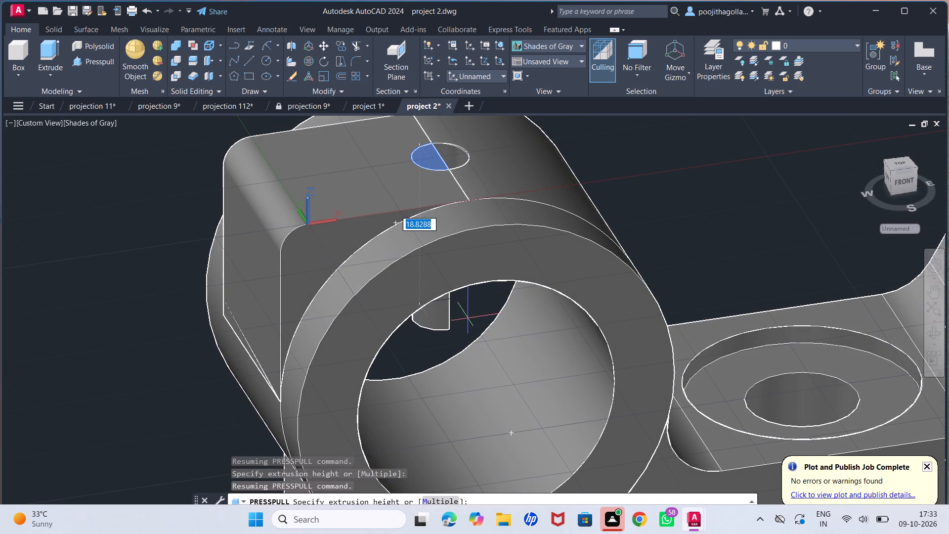
left_click(468, 318)
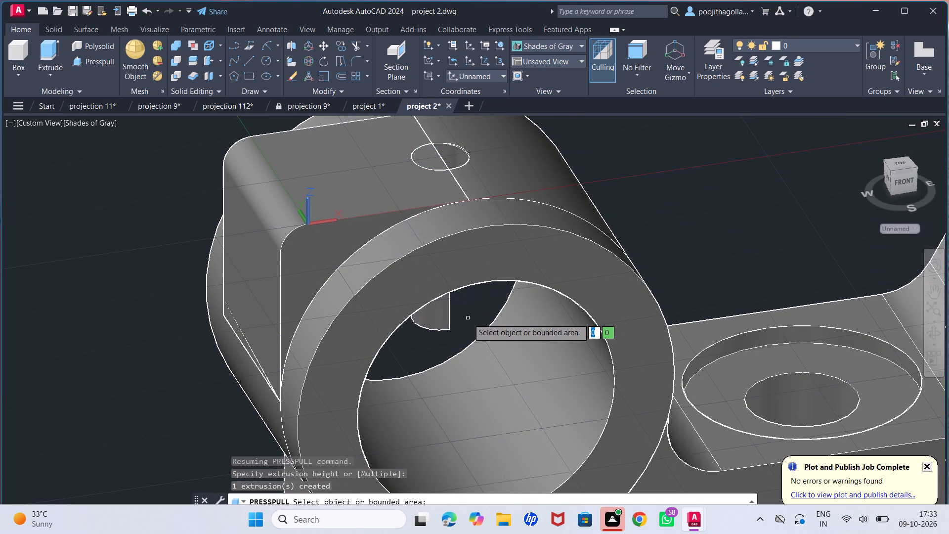
key("Escape")
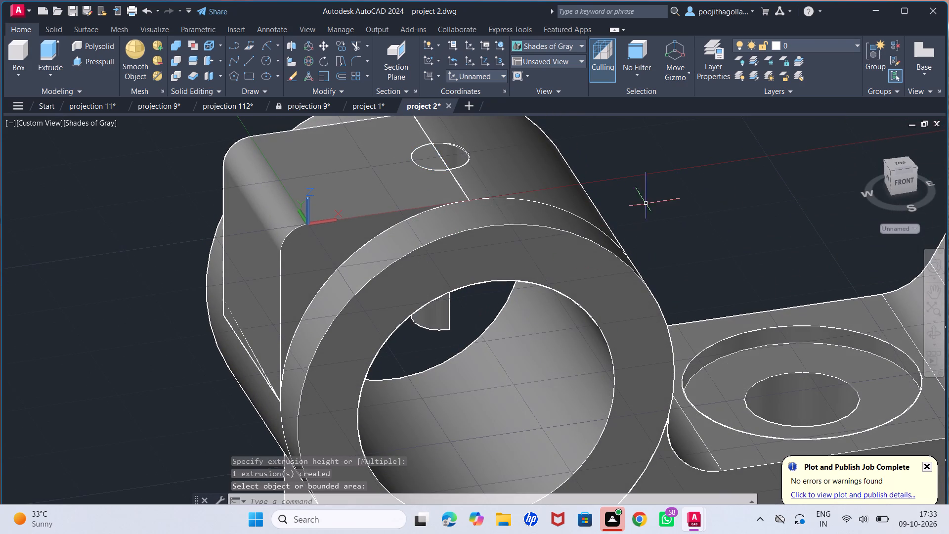
Subtract the short partial pin from the large cylinder, and check the small hole from above.
type("sy")
key("BackSpace")
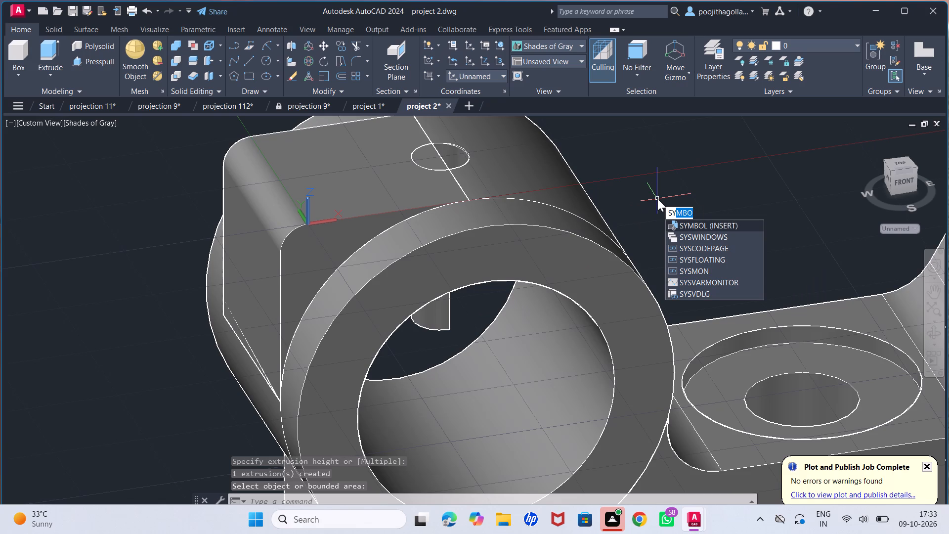
key("u")
key("Return")
left_click(598, 270)
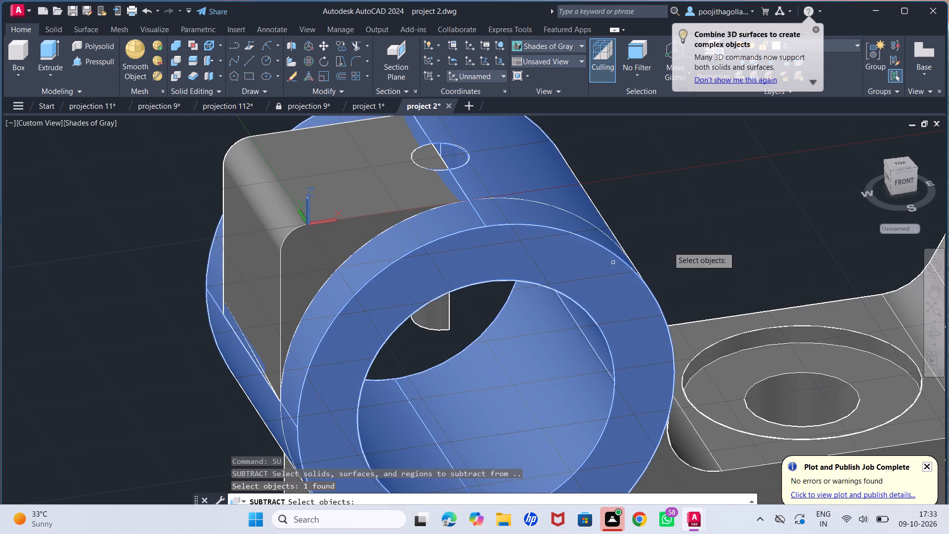
key("Return")
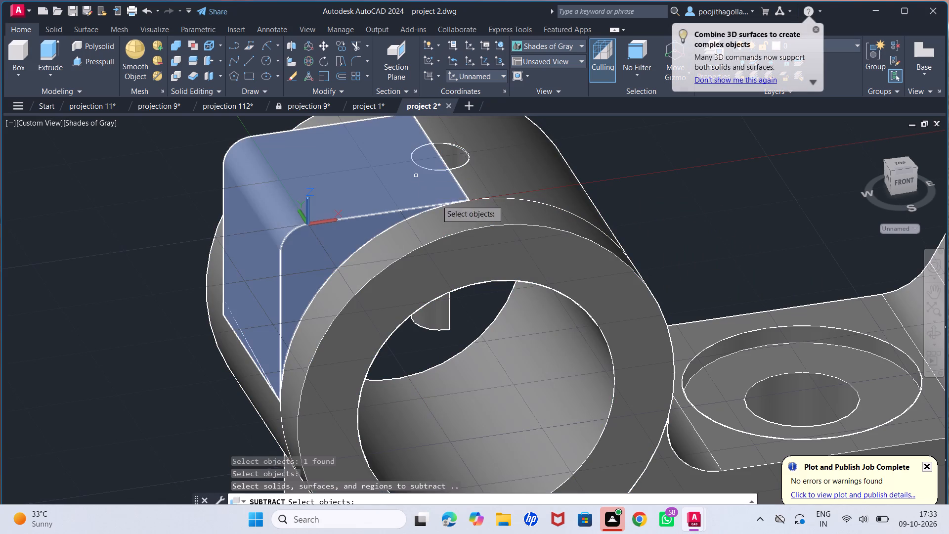
left_click(439, 325)
key("Return")
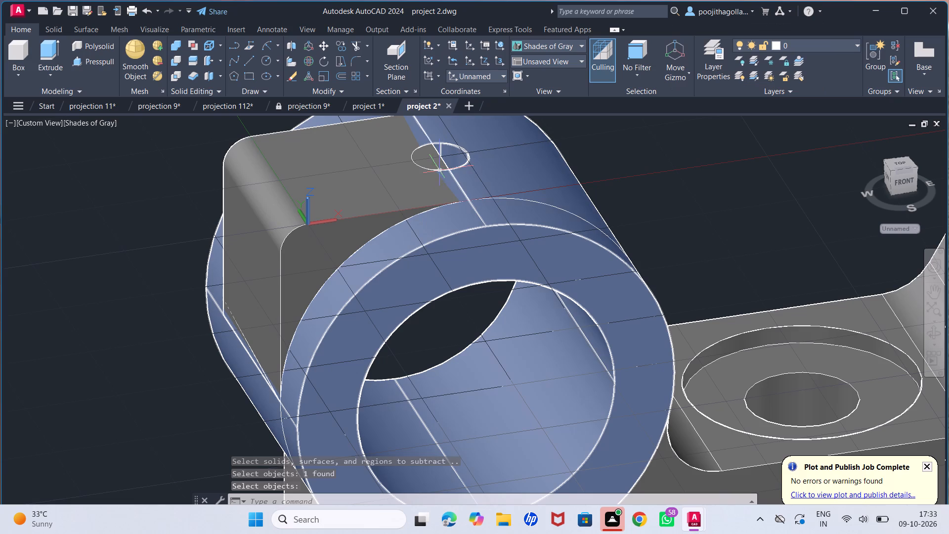
left_click(926, 331)
left_click_drag(720, 223, 739, 332)
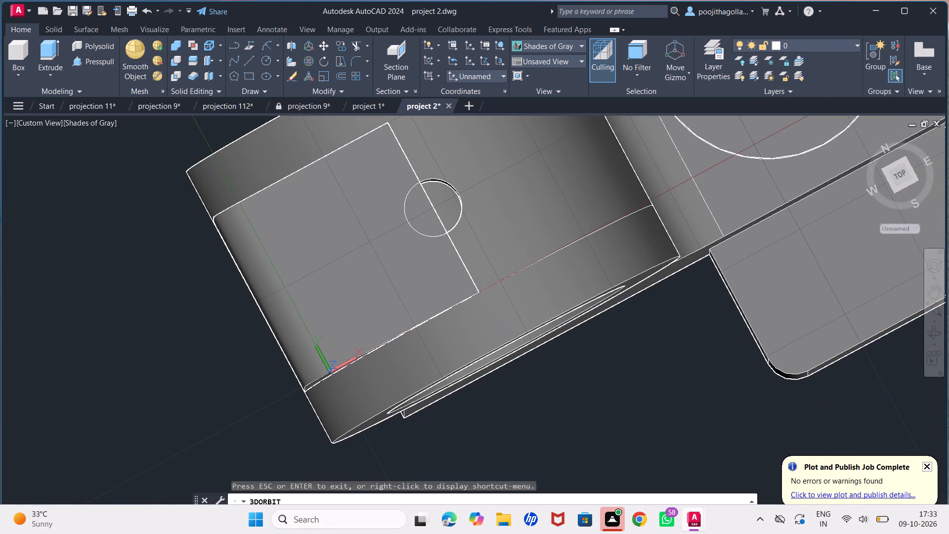
Press-pull the circle's portion on the filleted block's top face about 31 upward.
key("Escape")
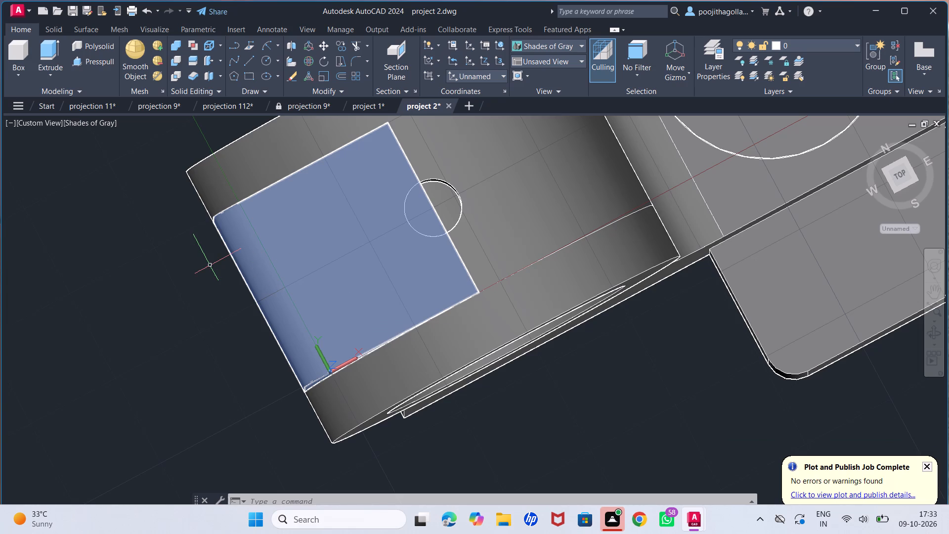
scroll(131, 533, "down", 6)
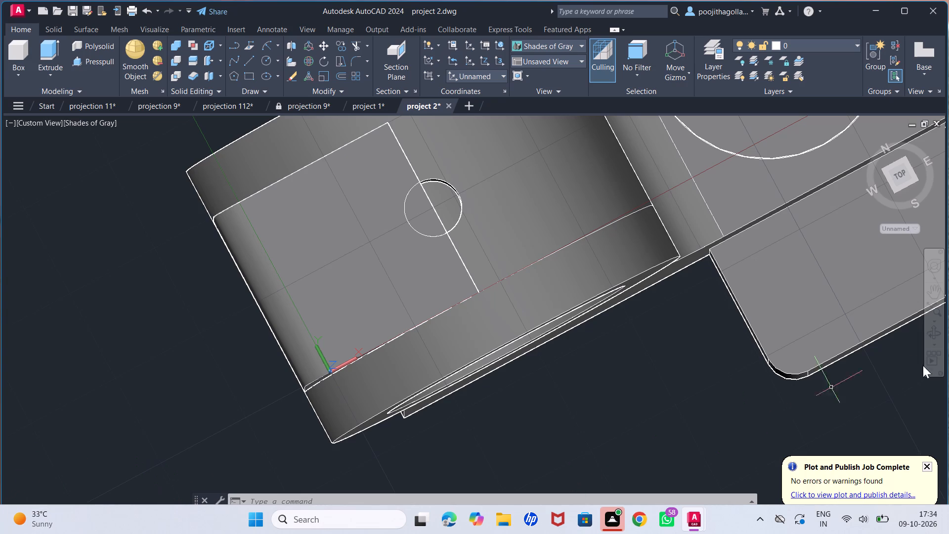
left_click(937, 332)
left_click_drag(584, 416, 635, 377)
middle_click_drag(555, 365, 532, 428)
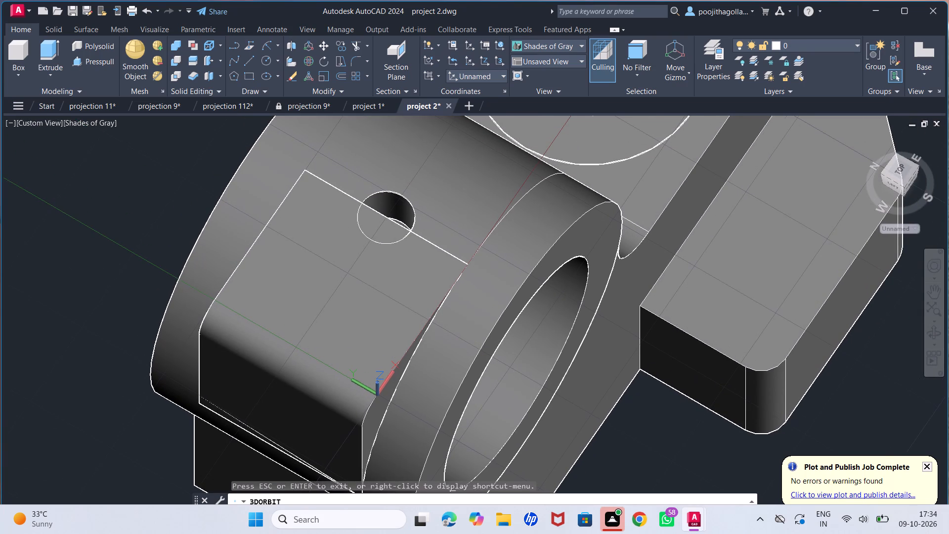
key("Escape")
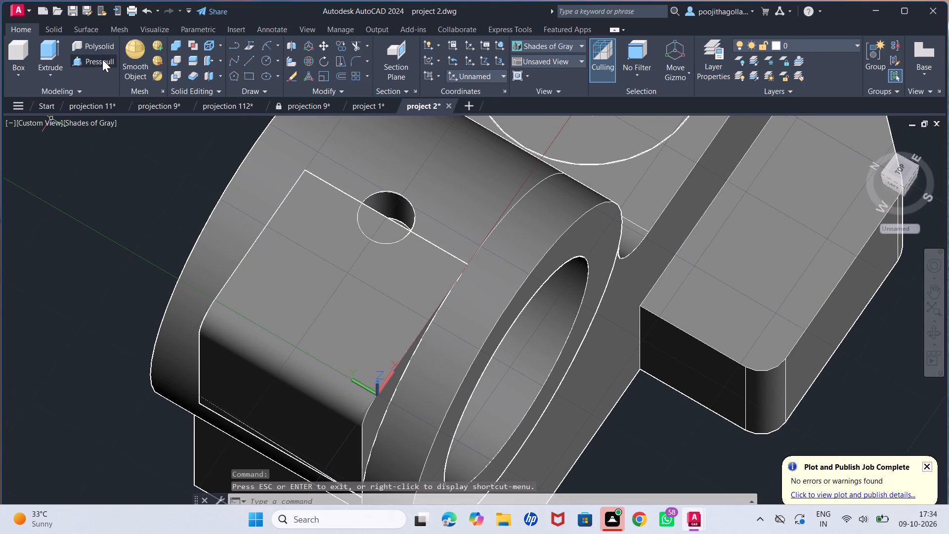
left_click(102, 59)
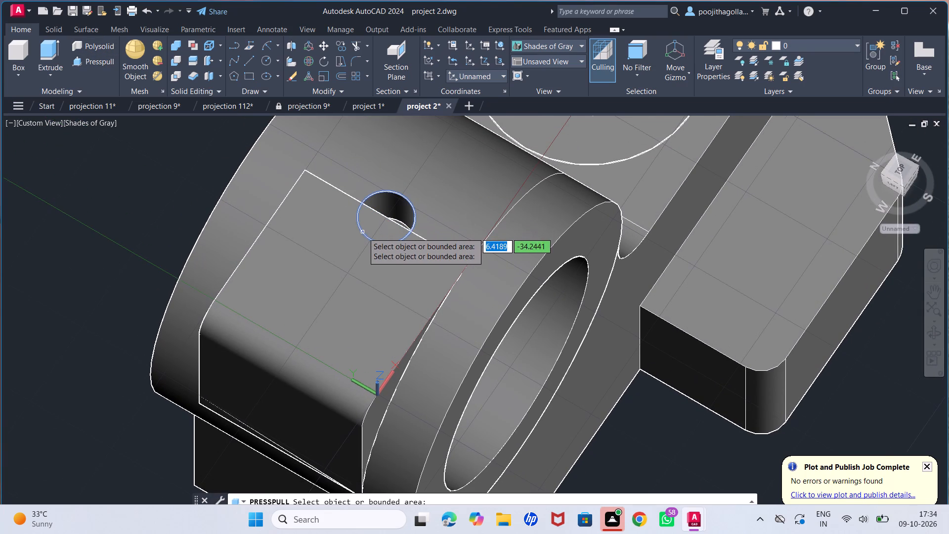
left_click_drag(368, 227, 374, 232)
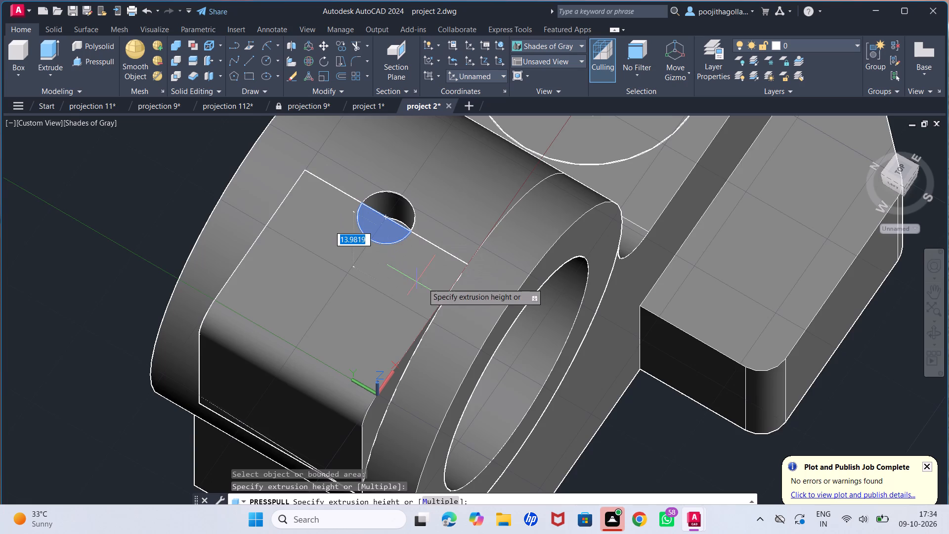
middle_click_drag(431, 284, 339, 229)
middle_click_drag(329, 205, 353, 312)
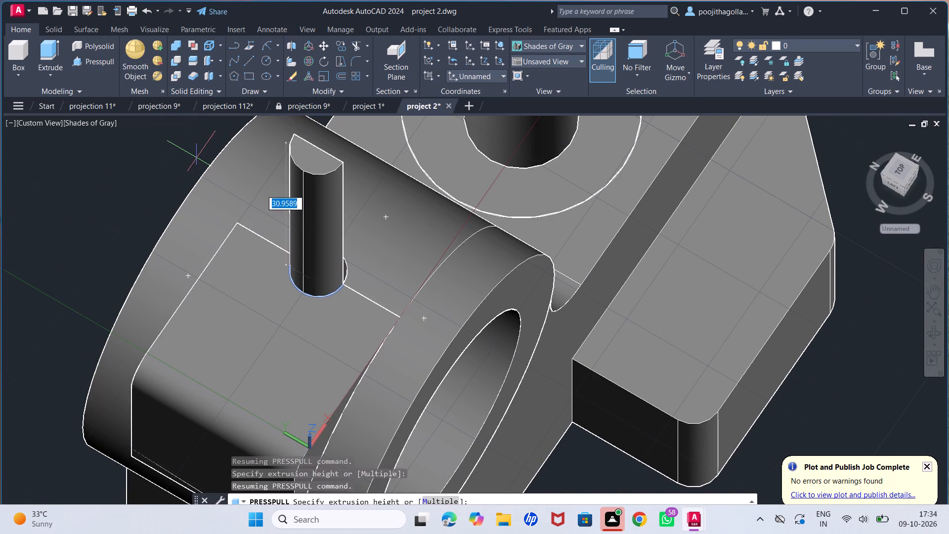
left_click(195, 157)
key("Escape")
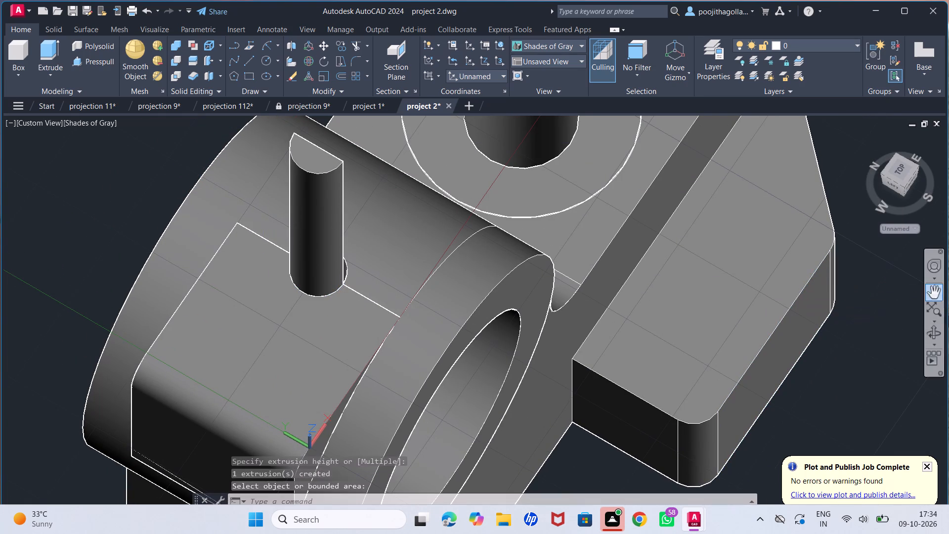
Subtract the upright partial pin above the filleted block from the large cylinder.
left_click(935, 330)
left_click_drag(835, 325, 759, 281)
middle_click_drag(691, 219, 689, 230)
scroll(689, 235, "up", 1)
middle_click_drag(689, 230, 681, 307)
key("Escape")
scroll(564, 223, "down", 1)
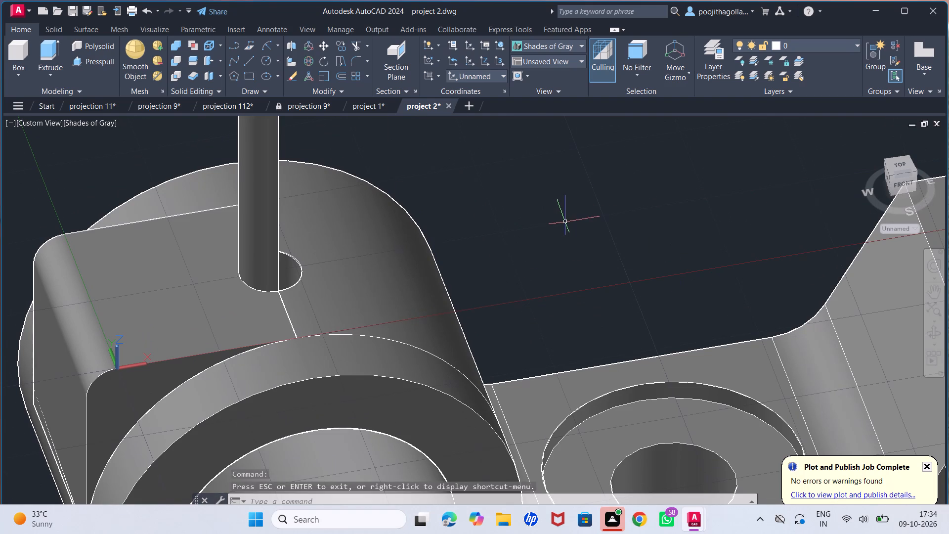
scroll(564, 223, "down", 1)
type("su")
key("Return")
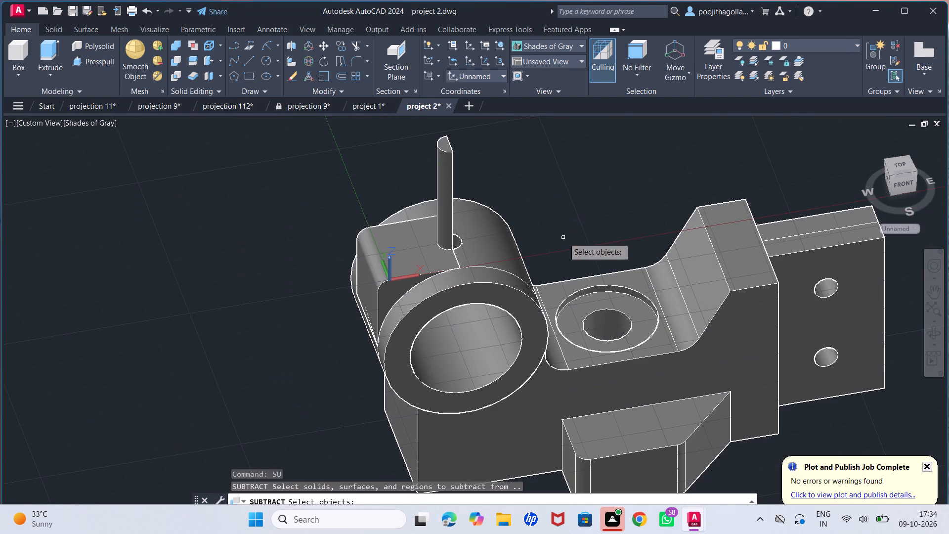
left_click(502, 304)
key("Return")
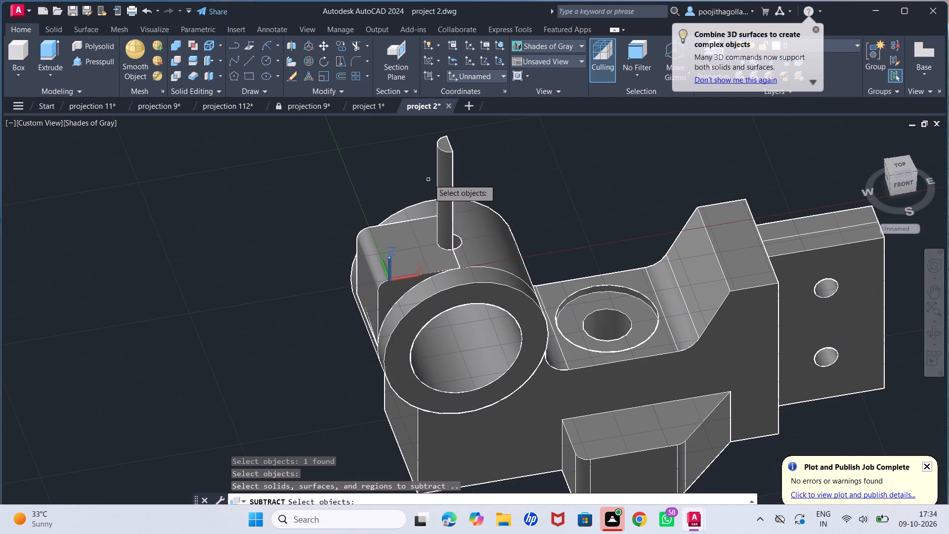
left_click(442, 172)
key("Return")
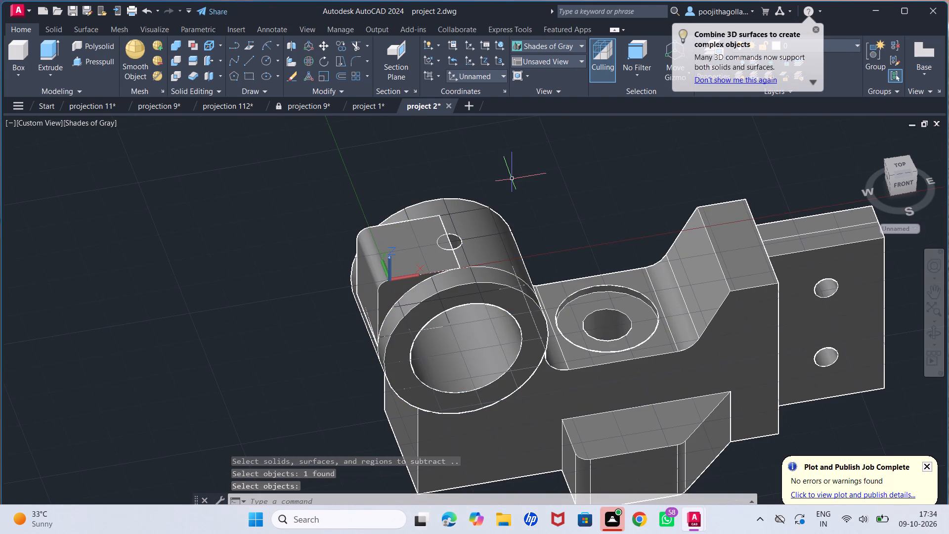
Examine the small hole from below through the bore and from above on the filleted block.
left_click(937, 335)
left_click_drag(567, 267, 545, 154)
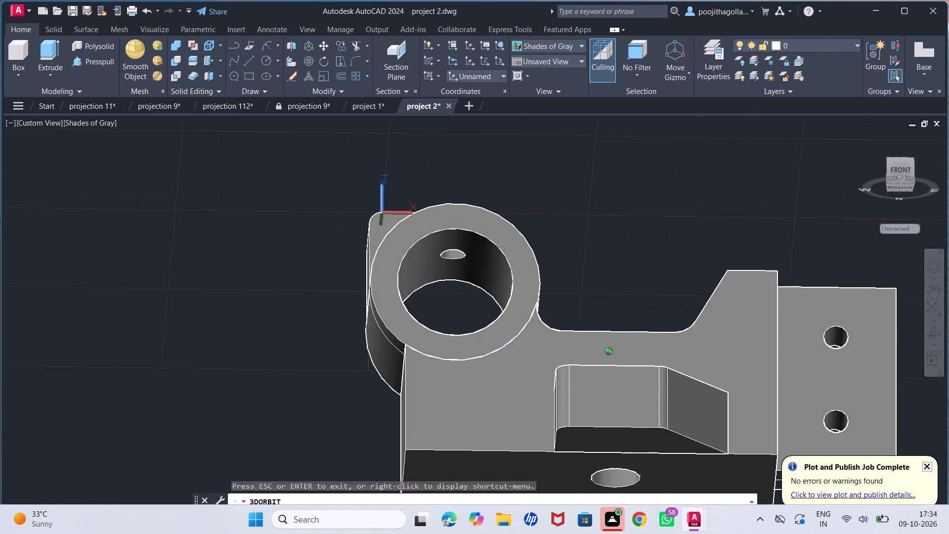
left_click_drag(545, 154, 453, 220)
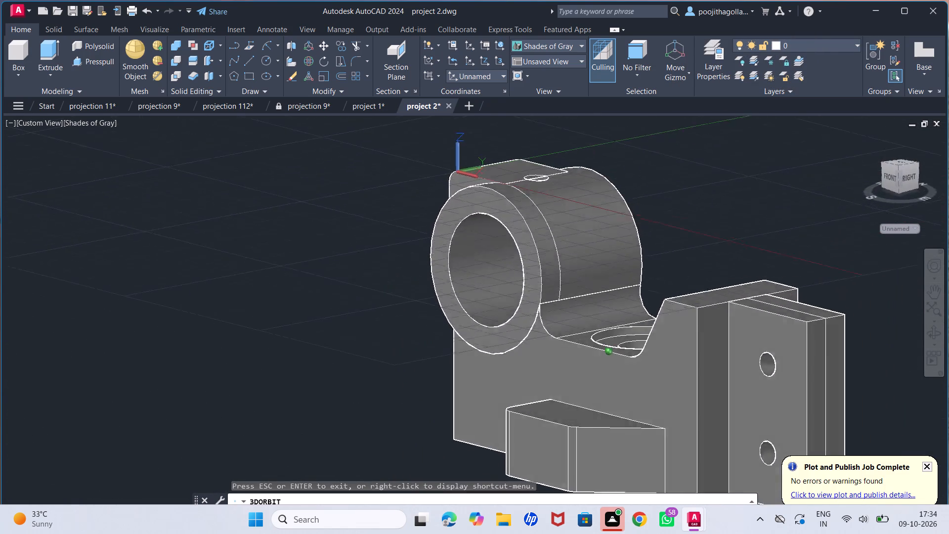
left_click_drag(453, 220, 546, 256)
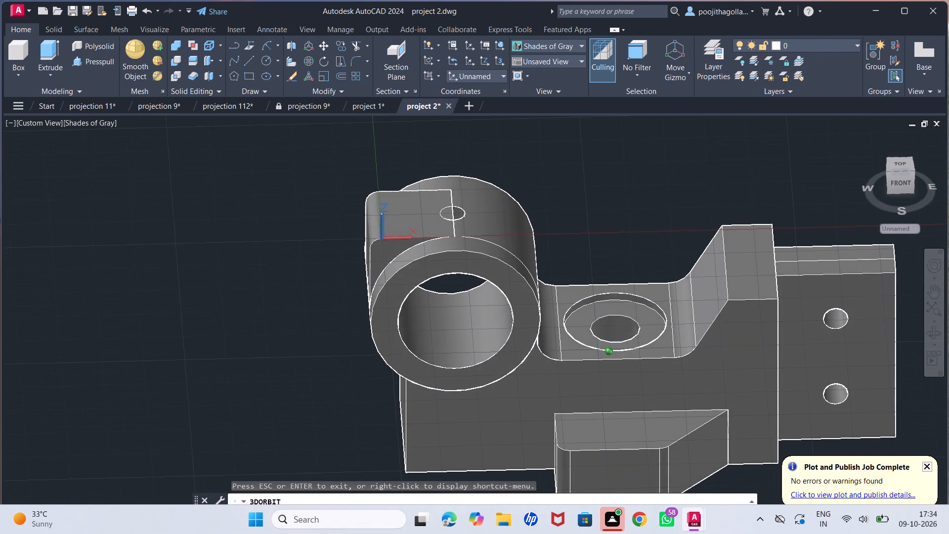
left_click_drag(546, 256, 527, 274)
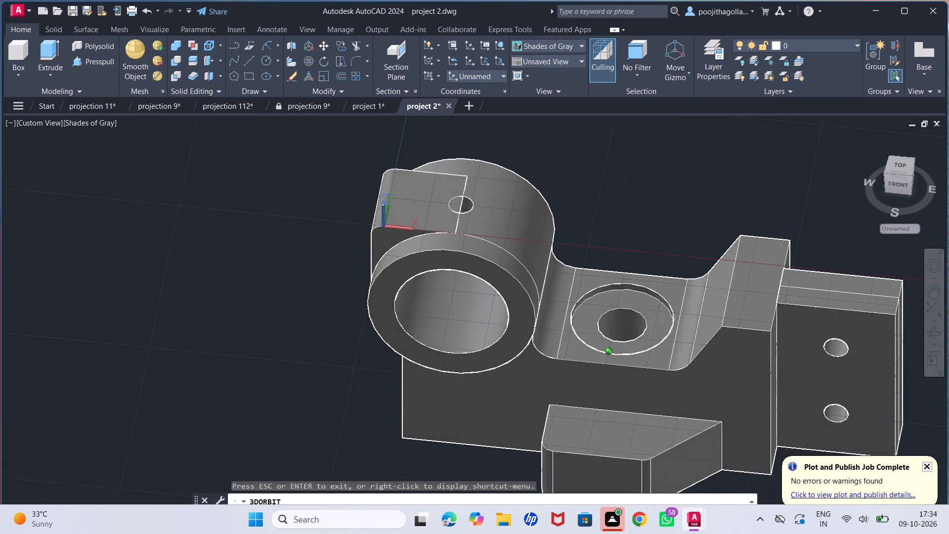
left_click_drag(527, 274, 533, 274)
scroll(514, 207, "up", 6)
middle_click_drag(523, 219, 530, 271)
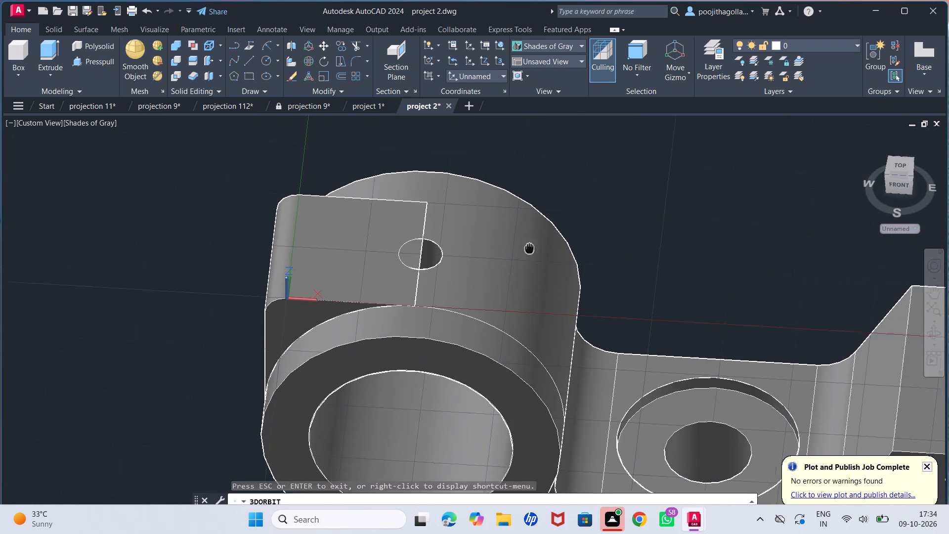
middle_click_drag(530, 271, 534, 296)
key("Escape")
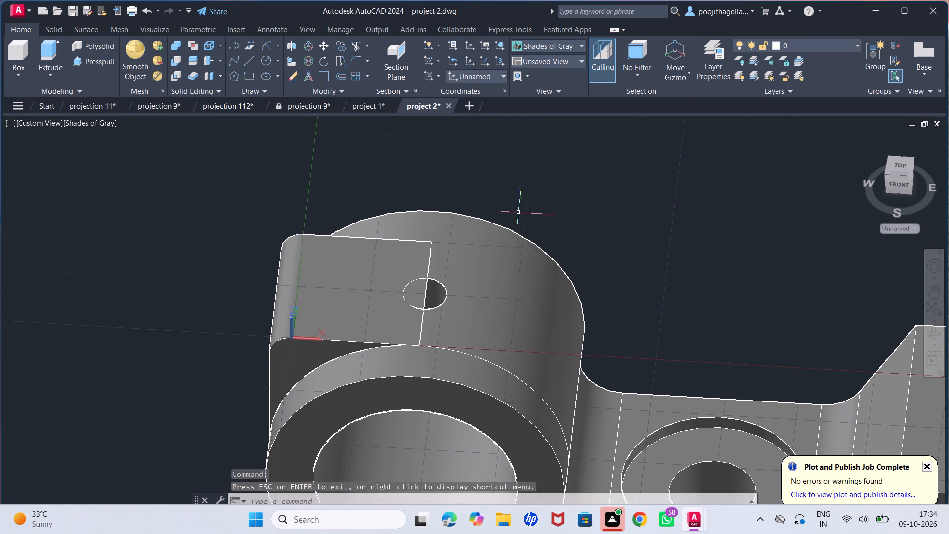
Delete the circle at the small hole's rim on the filleted block's top face.
left_click(408, 304)
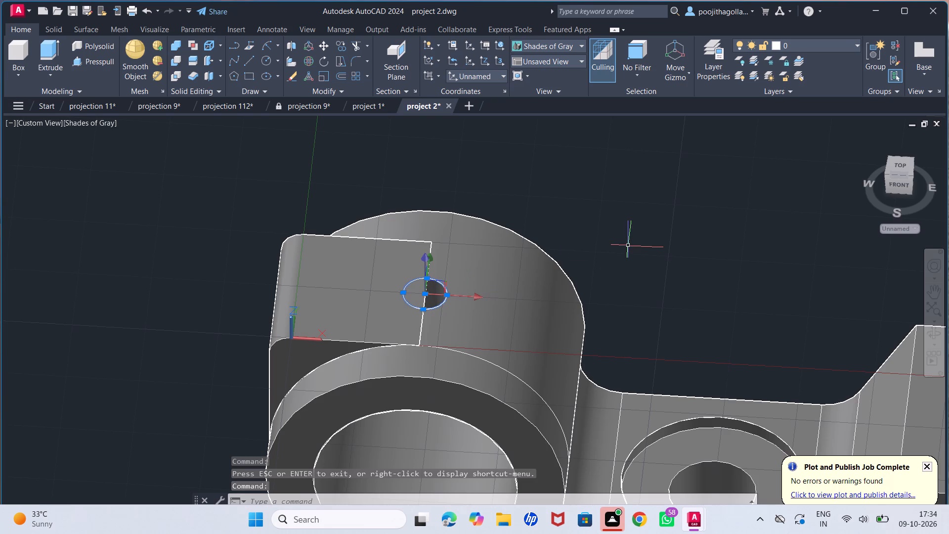
key("Delete")
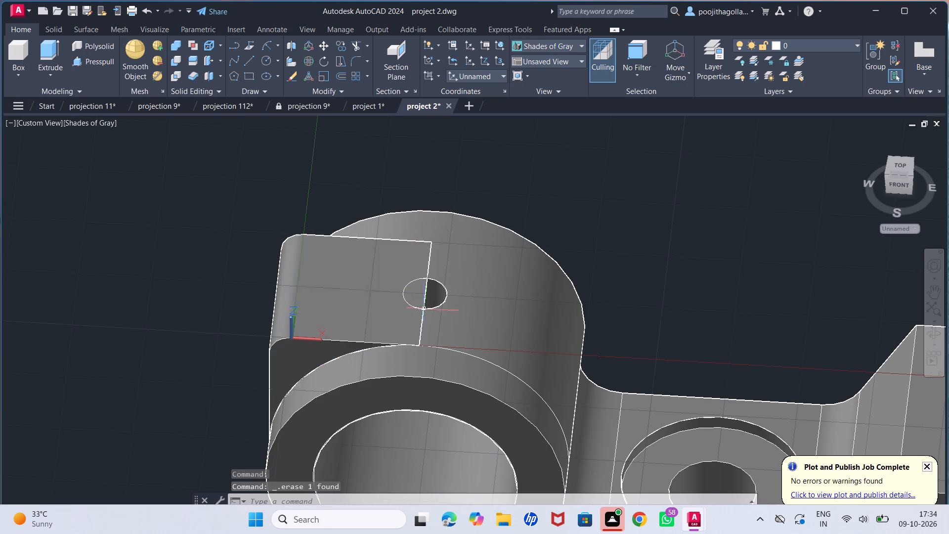
left_click(441, 305)
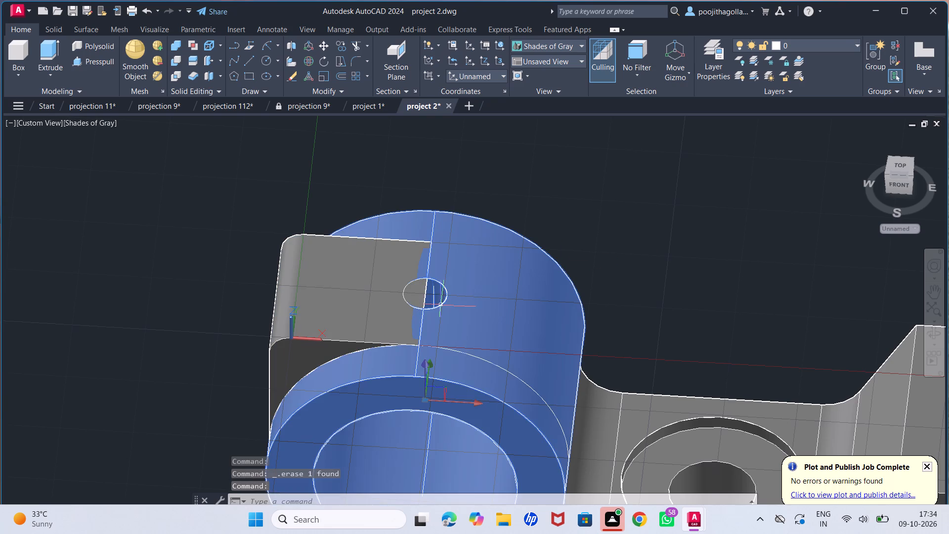
key("Escape")
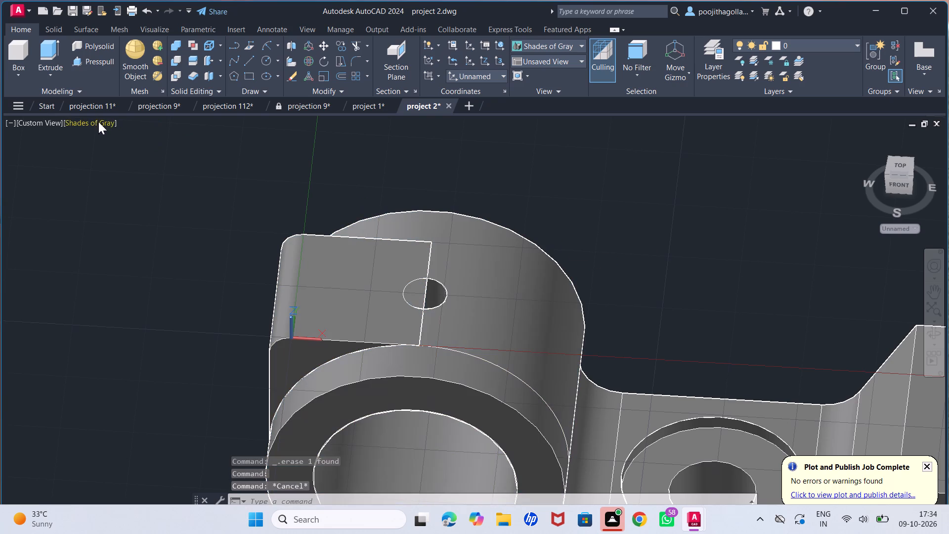
Switch to the 2D Wireframe visual style and delete the remaining circle at the small hole's upper rim.
left_click(85, 121)
left_click(138, 152)
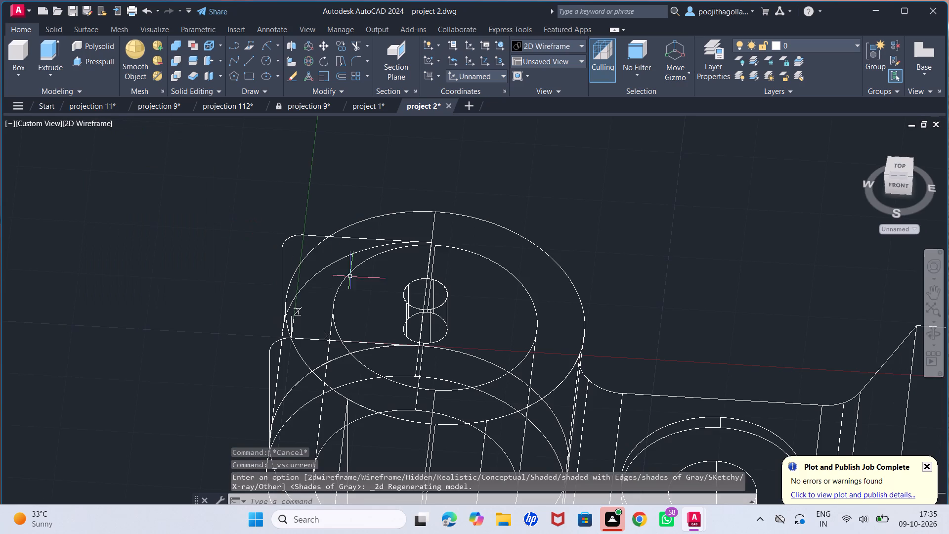
left_click(416, 306)
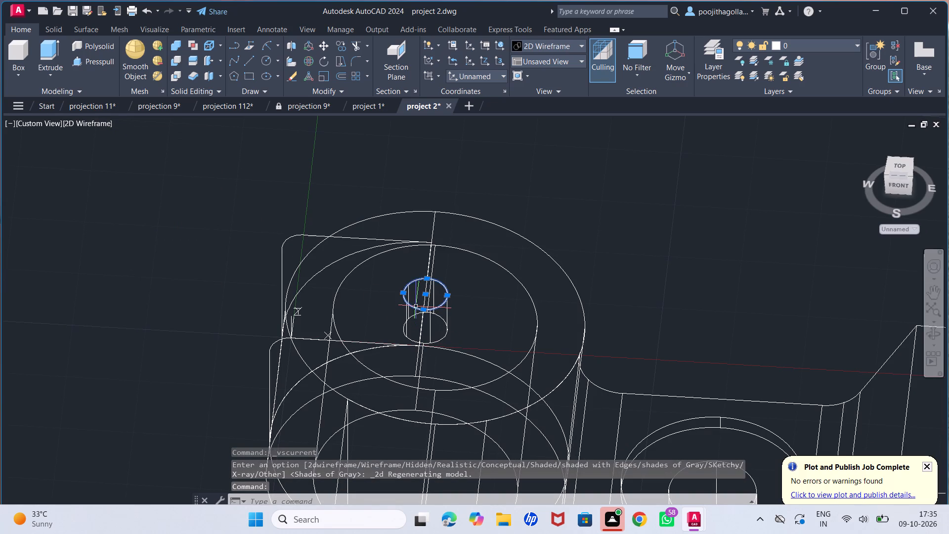
key("Delete")
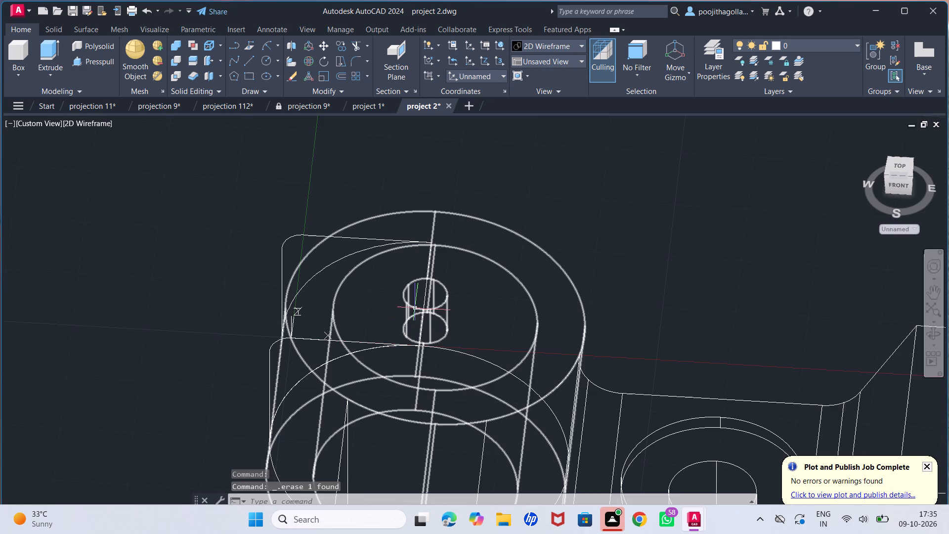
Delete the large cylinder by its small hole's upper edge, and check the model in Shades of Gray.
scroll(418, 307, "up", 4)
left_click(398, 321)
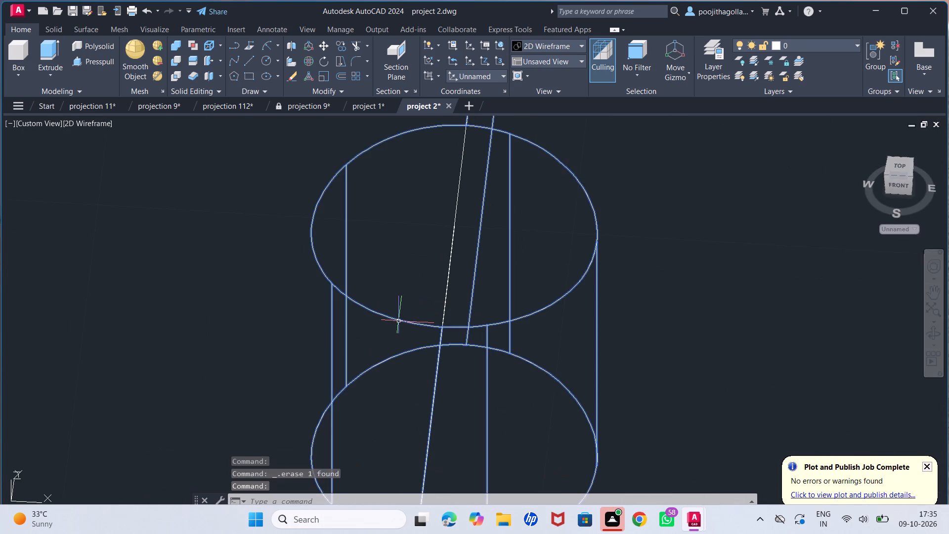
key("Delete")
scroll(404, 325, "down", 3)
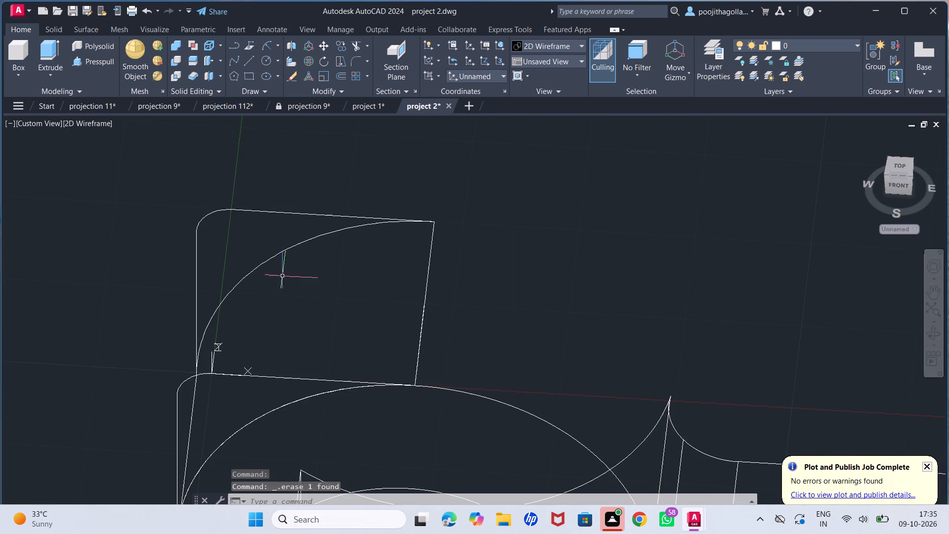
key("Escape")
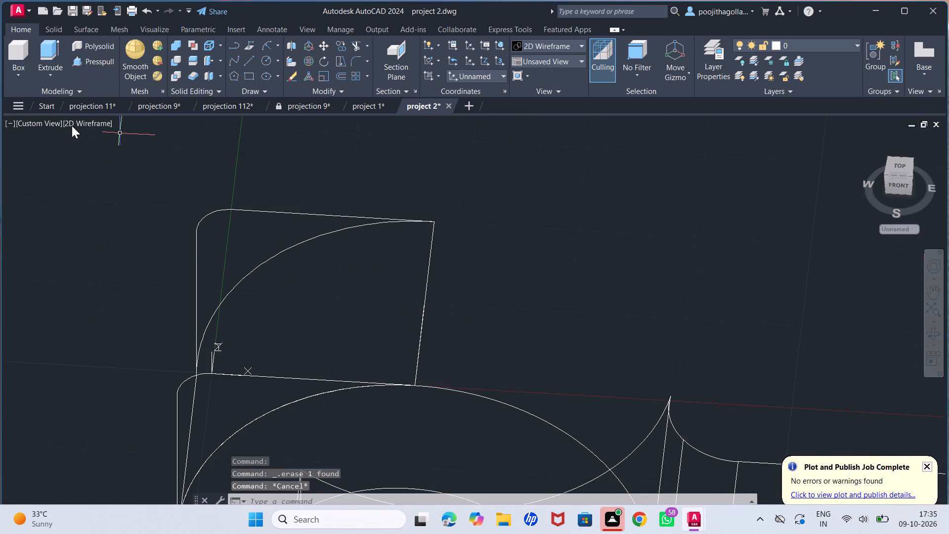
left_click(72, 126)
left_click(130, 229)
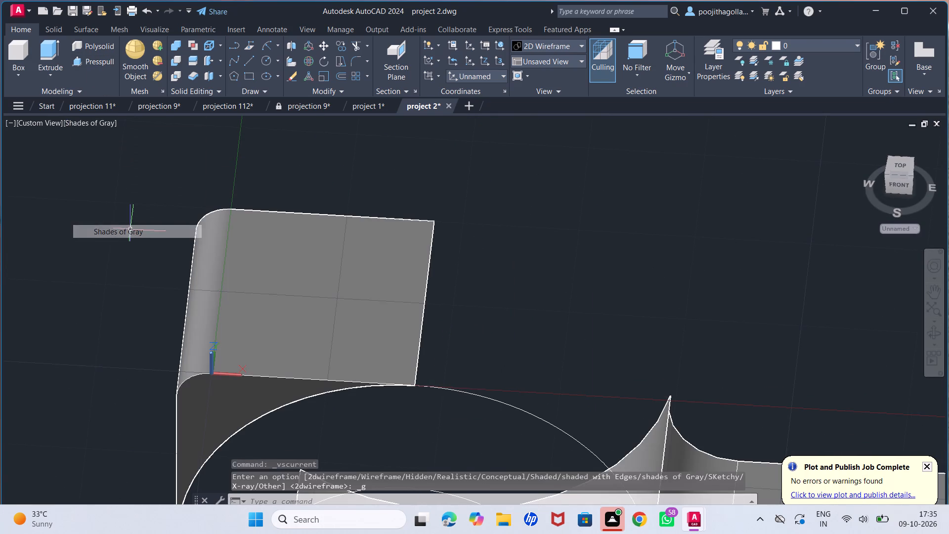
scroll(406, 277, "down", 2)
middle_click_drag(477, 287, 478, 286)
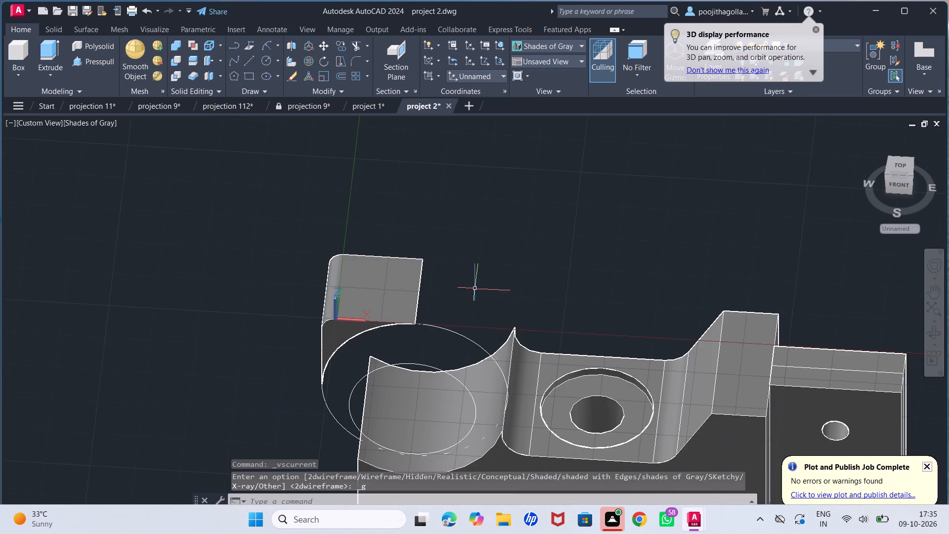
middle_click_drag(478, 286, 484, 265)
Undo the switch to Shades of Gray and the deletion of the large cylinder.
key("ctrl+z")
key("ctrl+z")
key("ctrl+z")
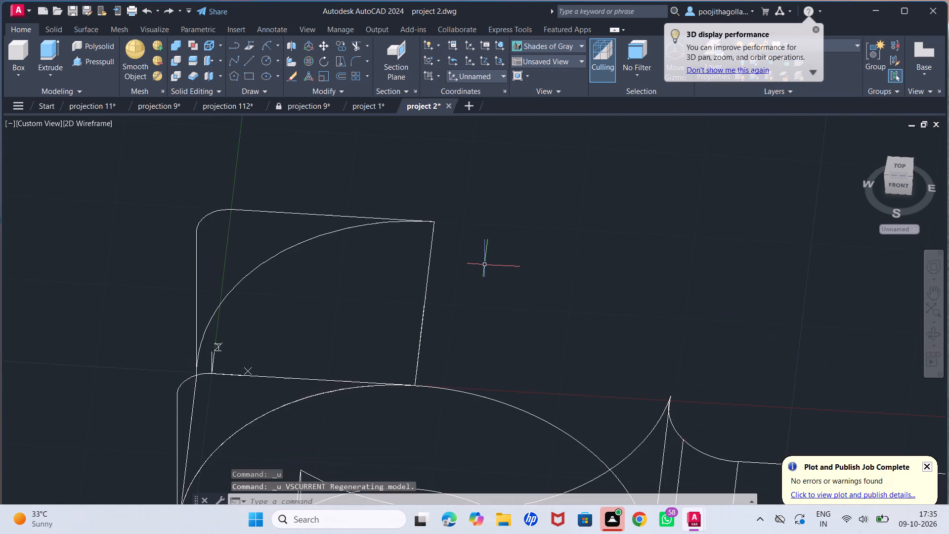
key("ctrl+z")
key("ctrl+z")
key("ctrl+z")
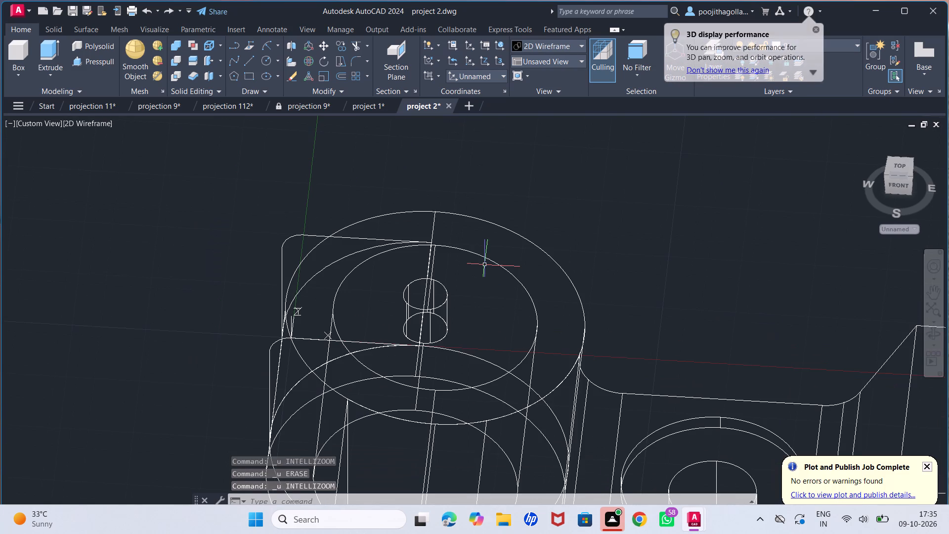
Examine the small hole through the filleted block and large cylinder in Shades of Gray from several angles.
scroll(461, 285, "up", 1)
middle_click_drag(461, 285, 465, 227)
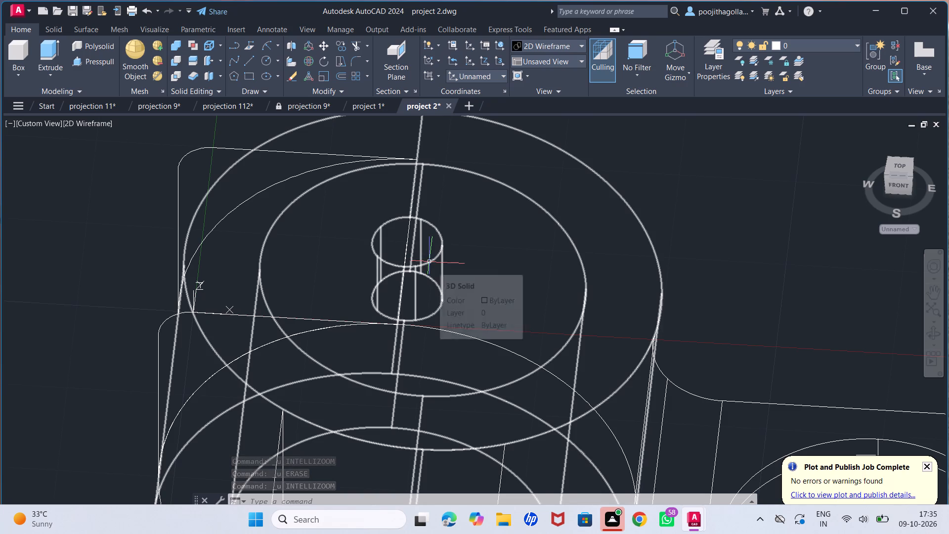
scroll(450, 247, "up", 2)
middle_click_drag(450, 247, 453, 240)
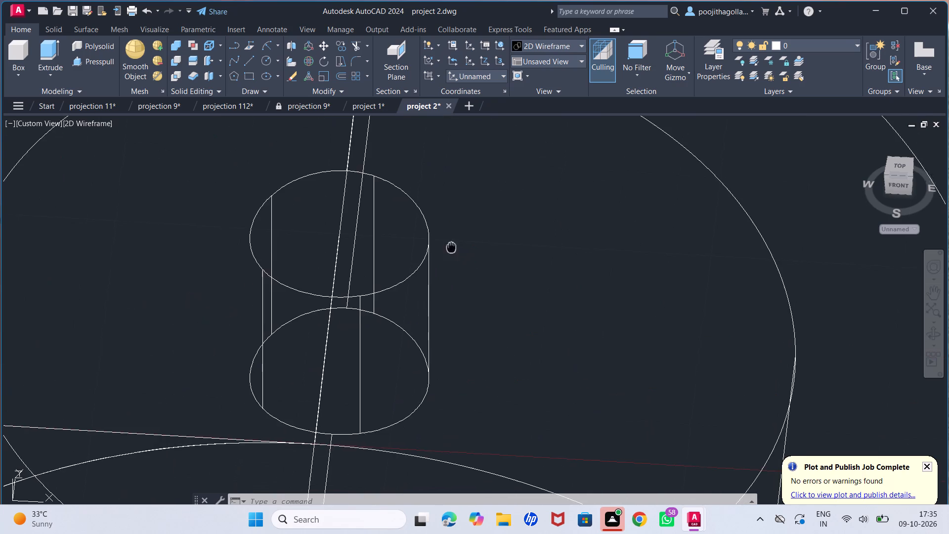
middle_click_drag(453, 240, 469, 219)
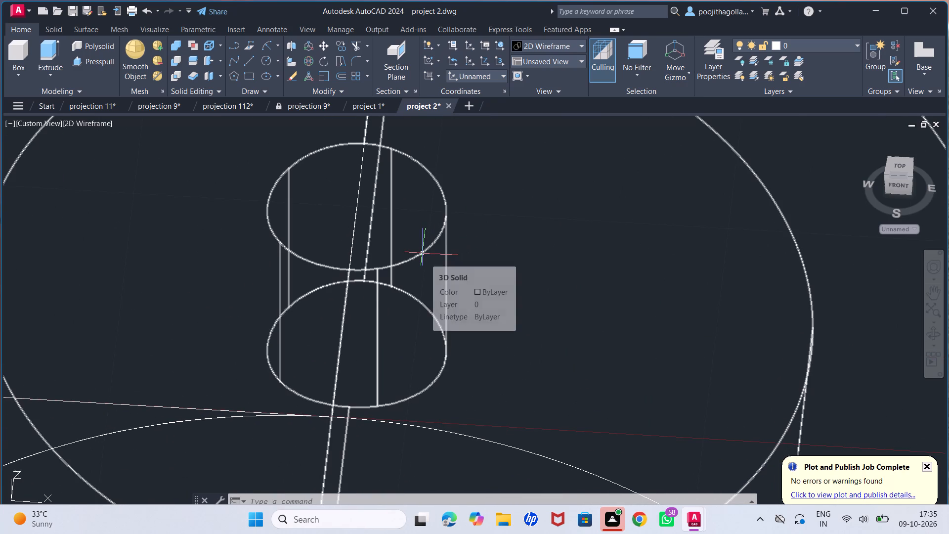
scroll(422, 253, "down", 2)
left_click(76, 124)
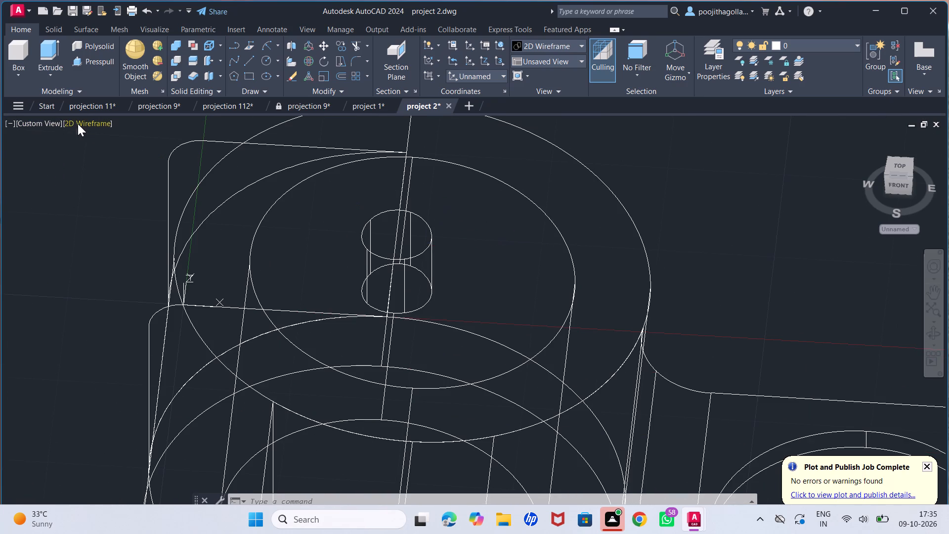
left_click(131, 236)
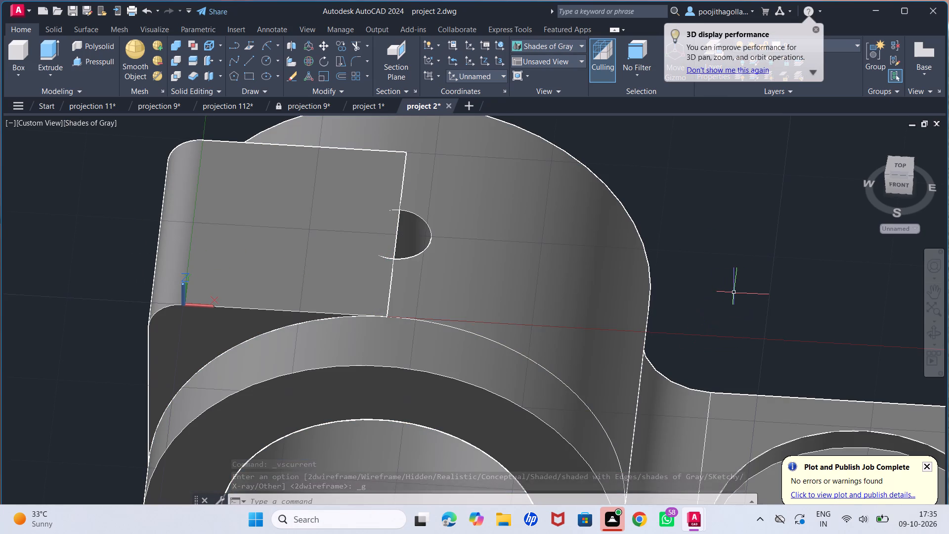
key("Escape")
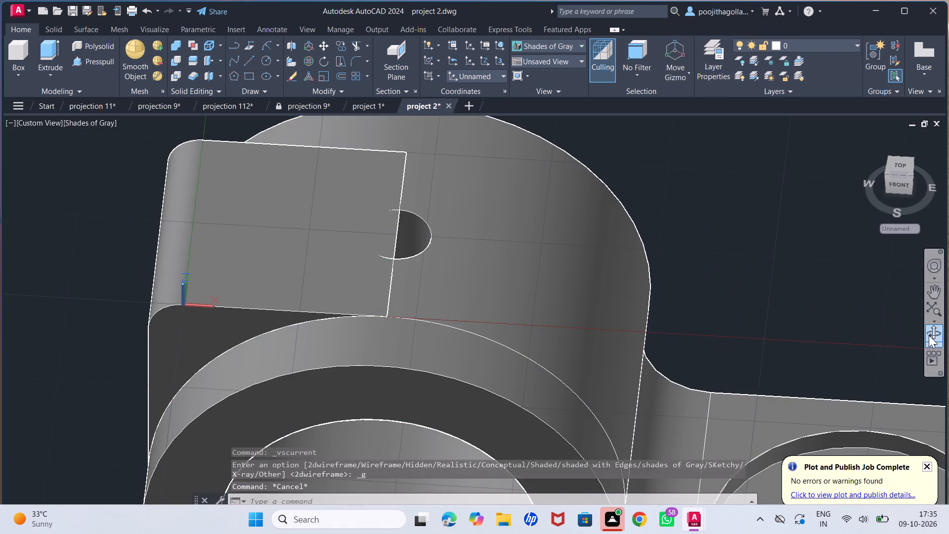
left_click(929, 335)
left_click(764, 321)
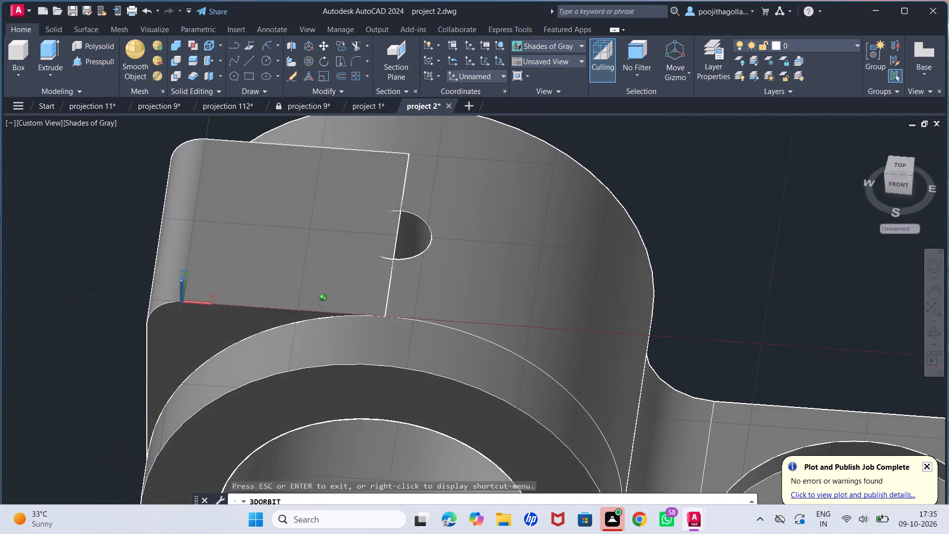
left_click_drag(710, 232, 764, 309)
left_click_drag(716, 236, 702, 265)
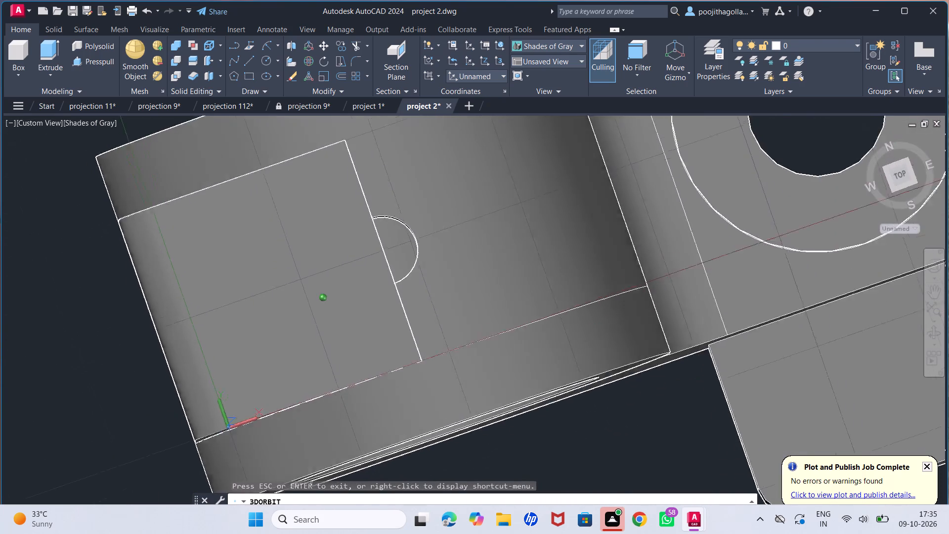
left_click_drag(702, 265, 678, 211)
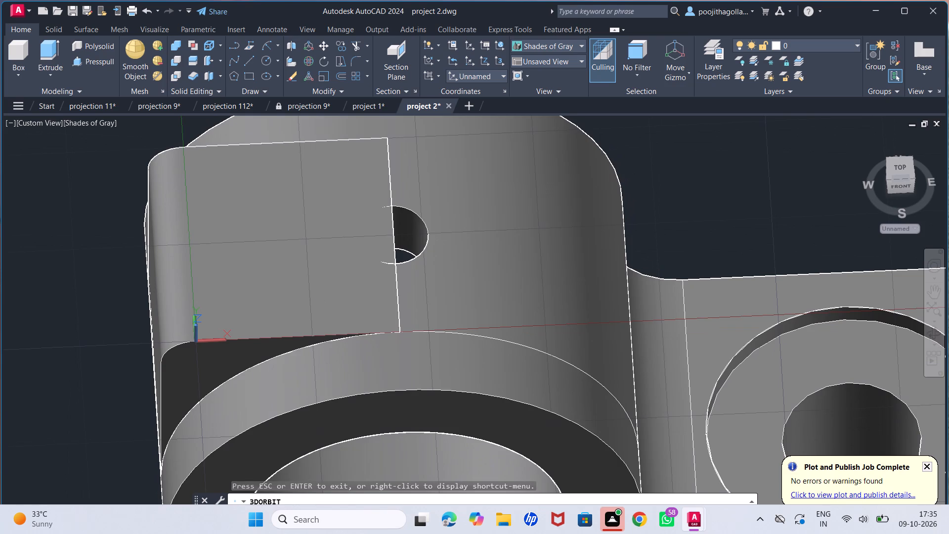
key("Escape")
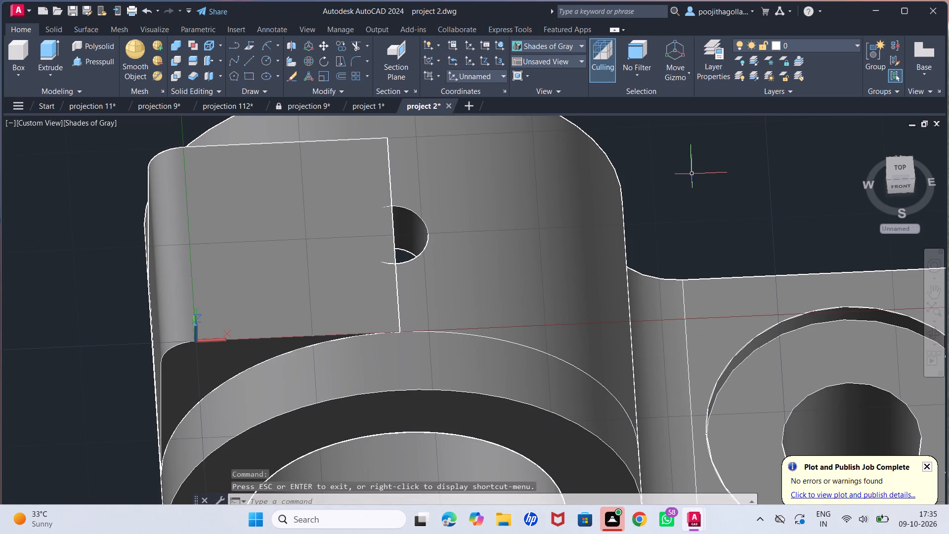
Draw a start-end-radius arc of radius 3 on the filleted block's top face, joining the small hole's two edge points.
middle_click_drag(702, 188, 740, 241)
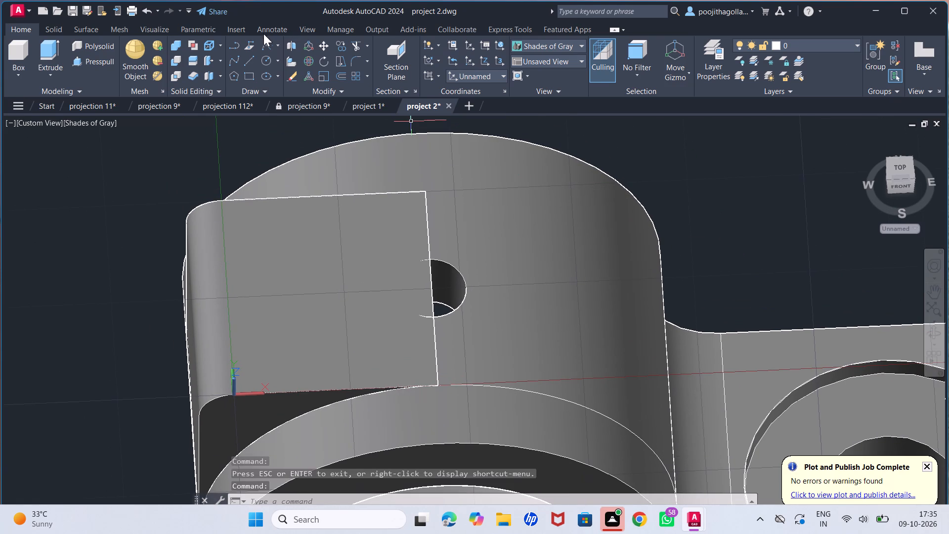
left_click(268, 47)
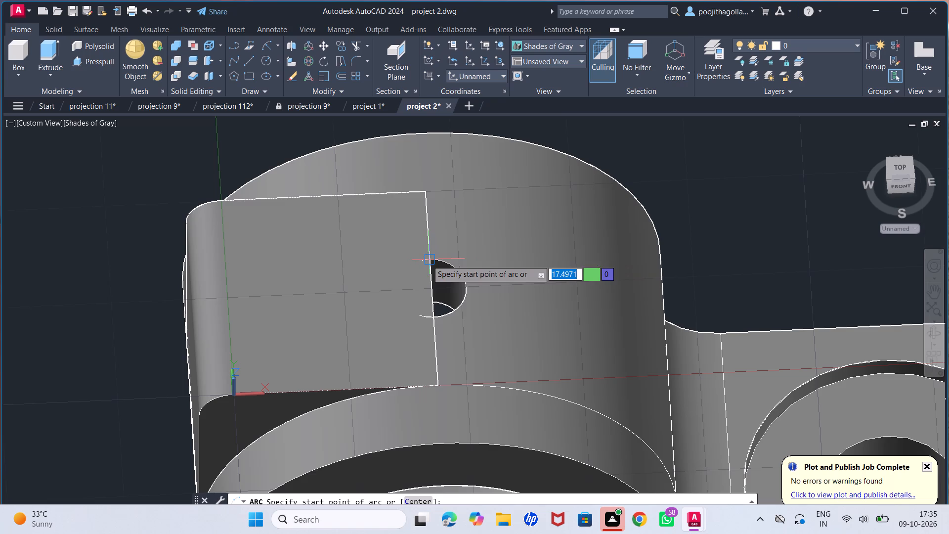
left_click_drag(427, 260, 428, 266)
left_click(432, 318)
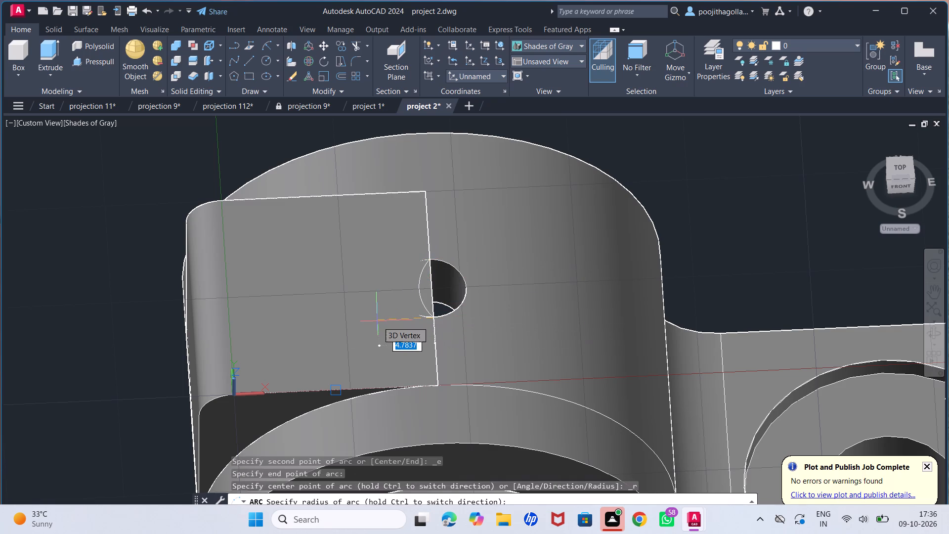
key("3")
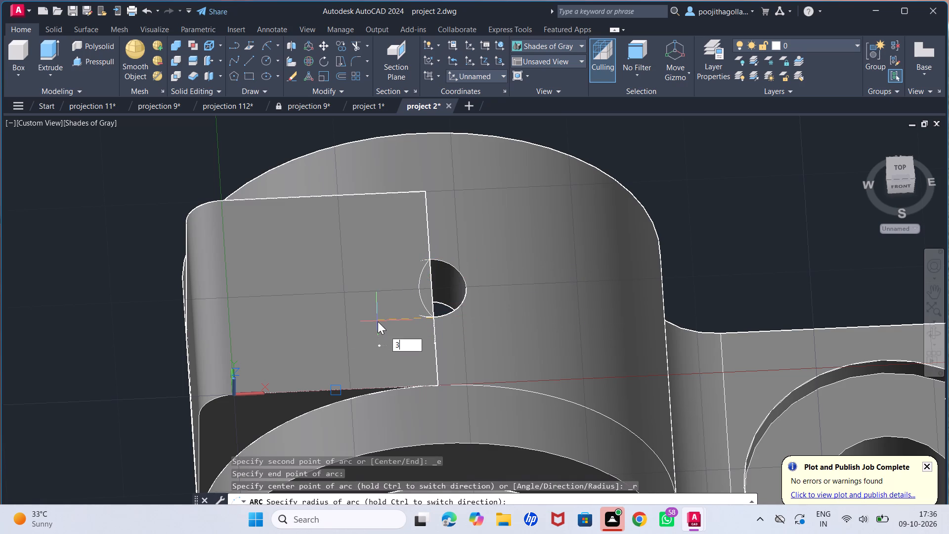
key("Return")
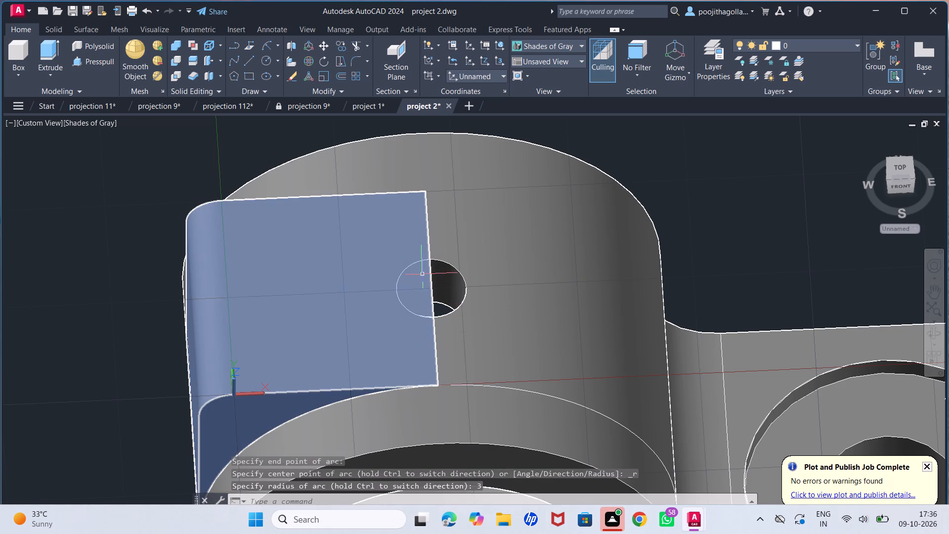
Draw a 6-unit line along the block's edge between the arc's two endpoints to close the half circle.
key("l")
key("Return")
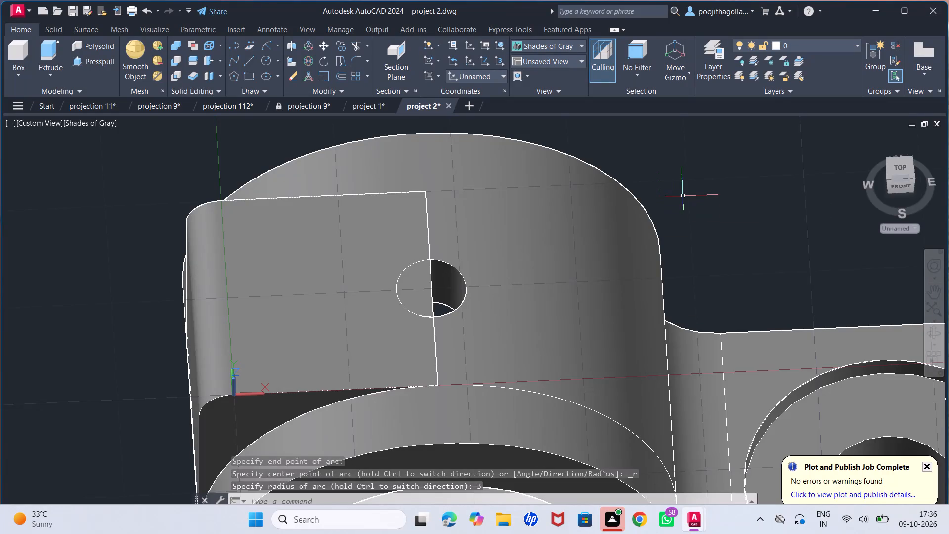
left_click(431, 314)
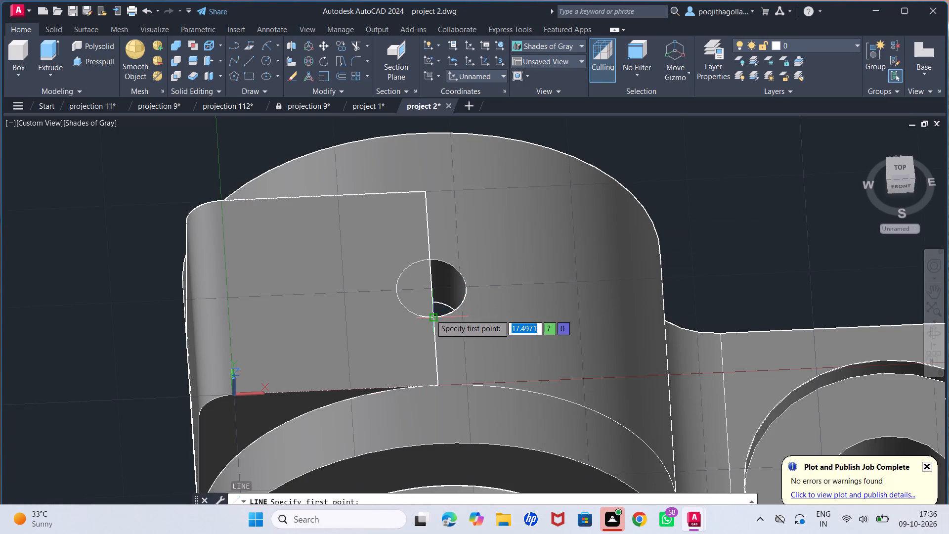
left_click(431, 257)
key("Escape")
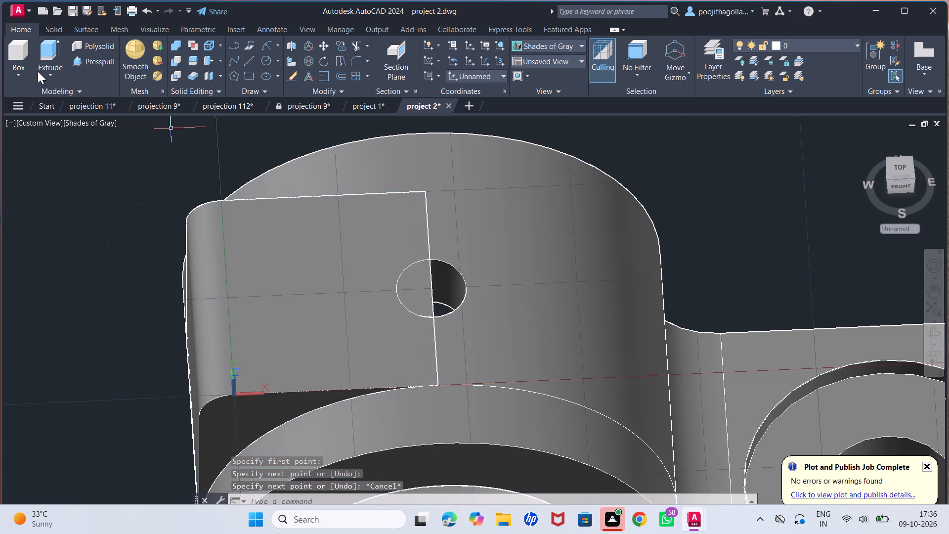
Switch to the 2D Wireframe visual style and join the radius 3 arc and its closing line into one polyline.
left_click(82, 120)
left_click(108, 154)
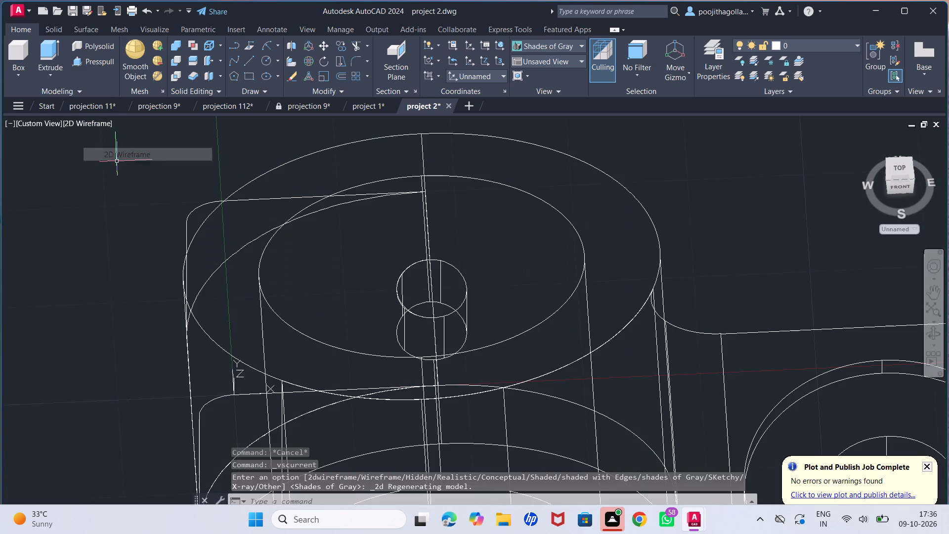
scroll(436, 291, "up", 3)
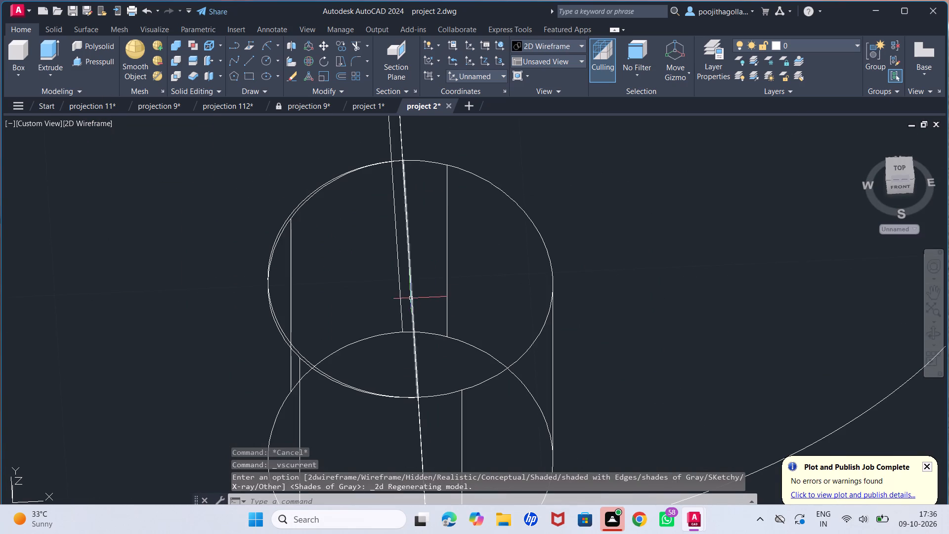
scroll(412, 298, "down", 2)
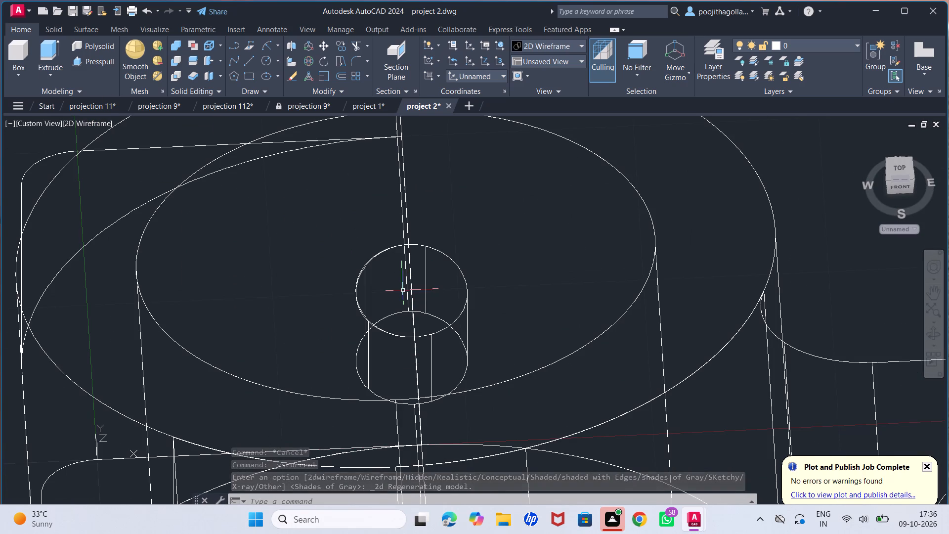
left_click(381, 330)
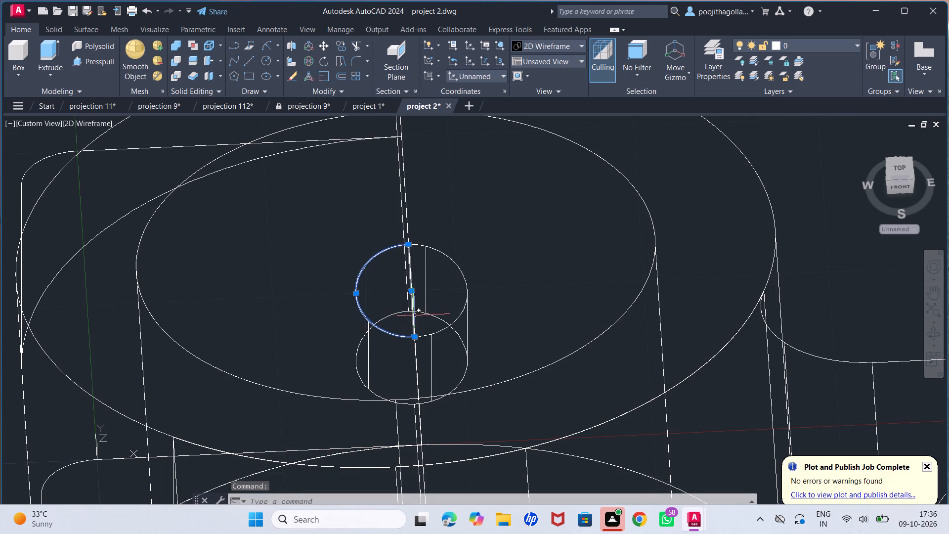
left_click(414, 315)
key("j")
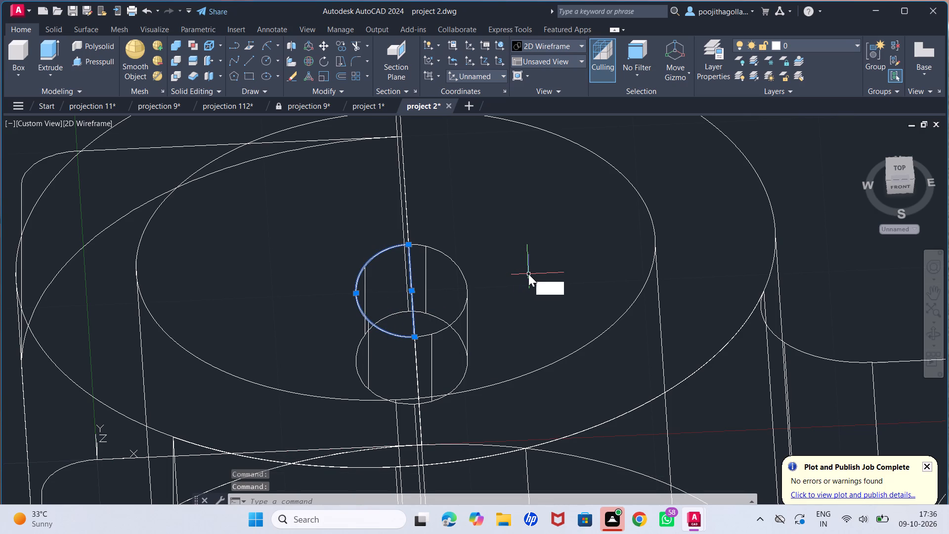
key("Return")
Return to Shades of Gray and presspull the half-circle area upward from the block's top face into a tall half cylinder.
scroll(528, 274, "down", 2)
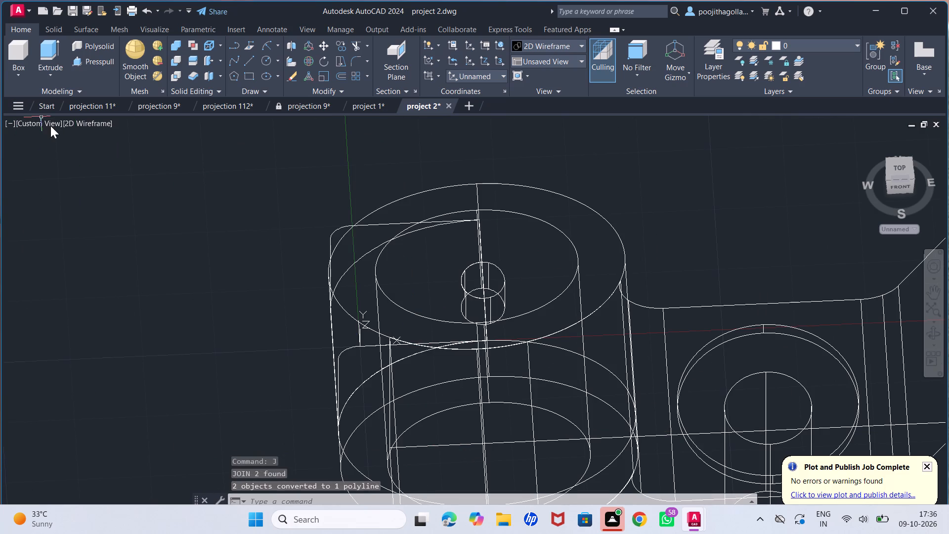
left_click(83, 123)
left_click(138, 236)
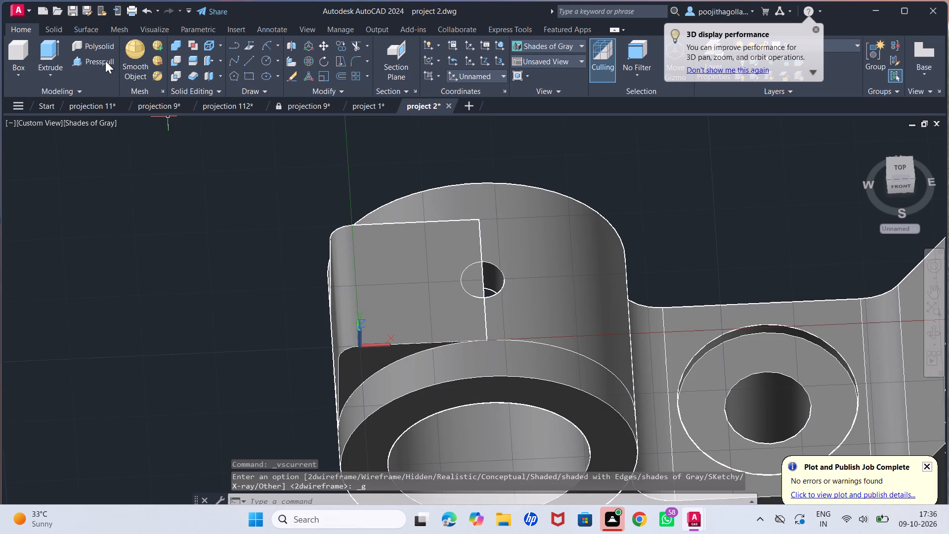
left_click(109, 62)
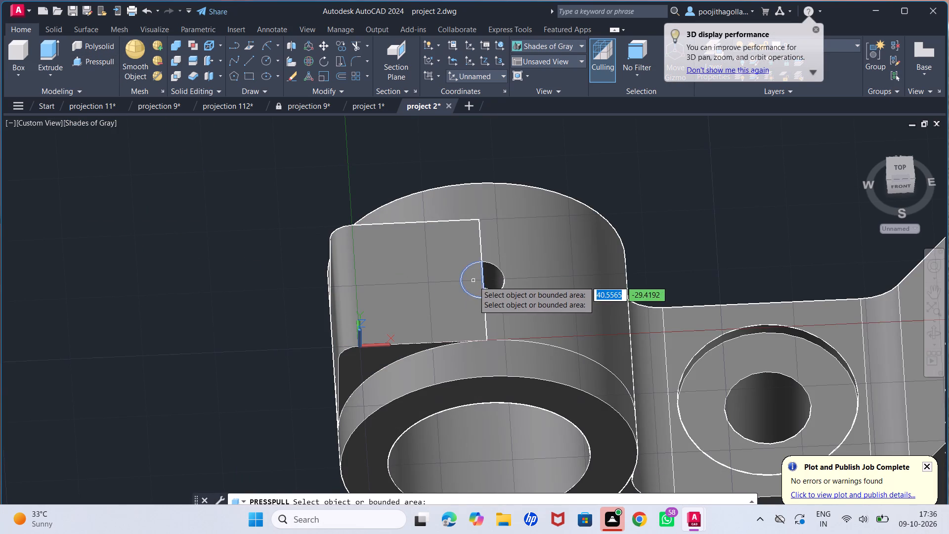
left_click(474, 281)
left_click(504, 165)
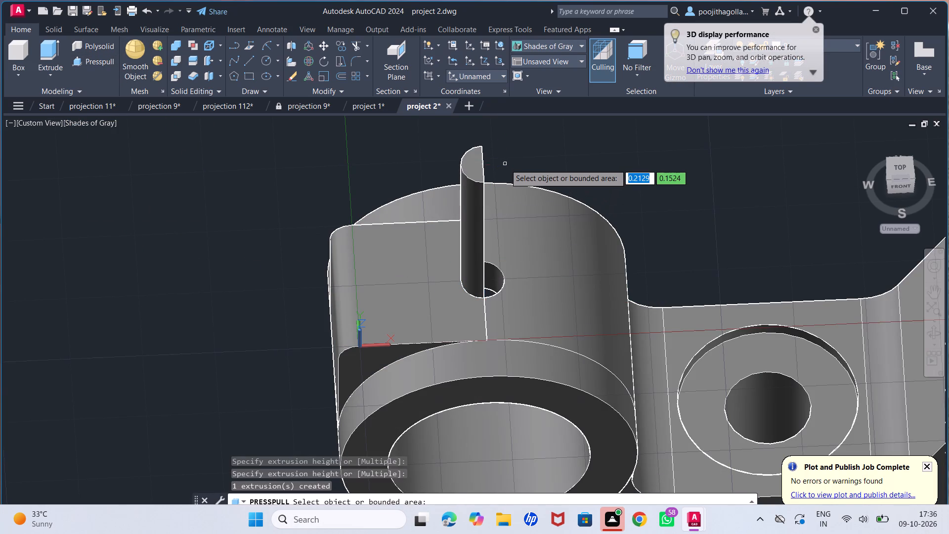
key("Escape")
Subtract the tall half cylinder from the large cylinder.
middle_click_drag(505, 164, 475, 208)
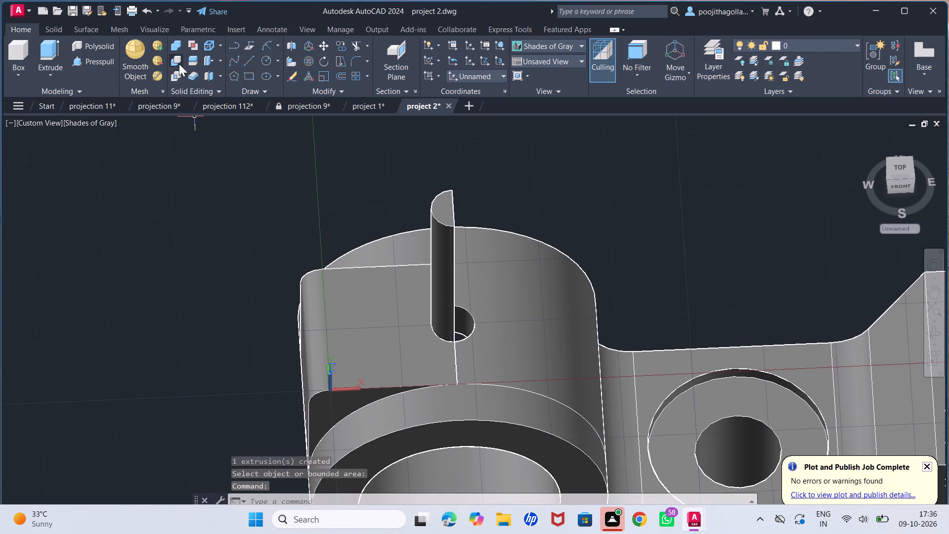
left_click(175, 58)
scroll(486, 243, "down", 2)
left_click(512, 318)
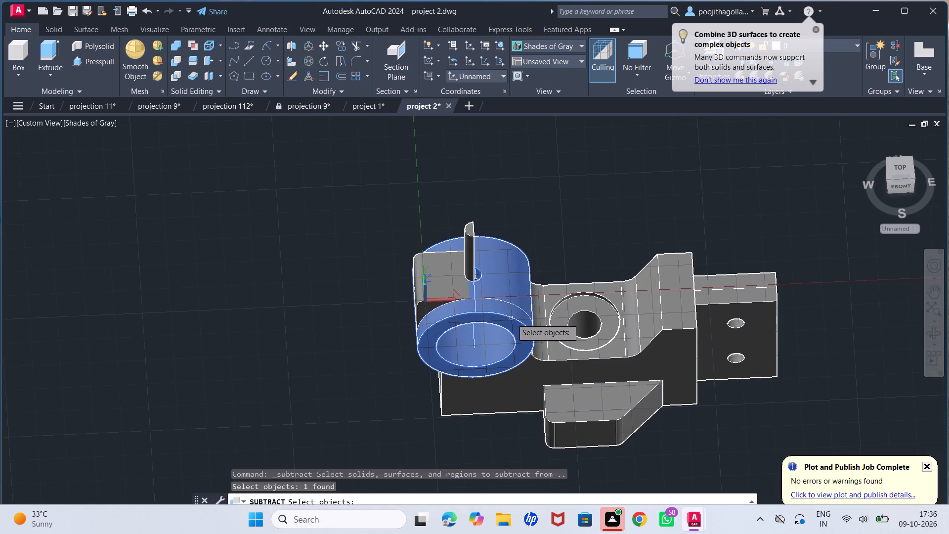
key("Return")
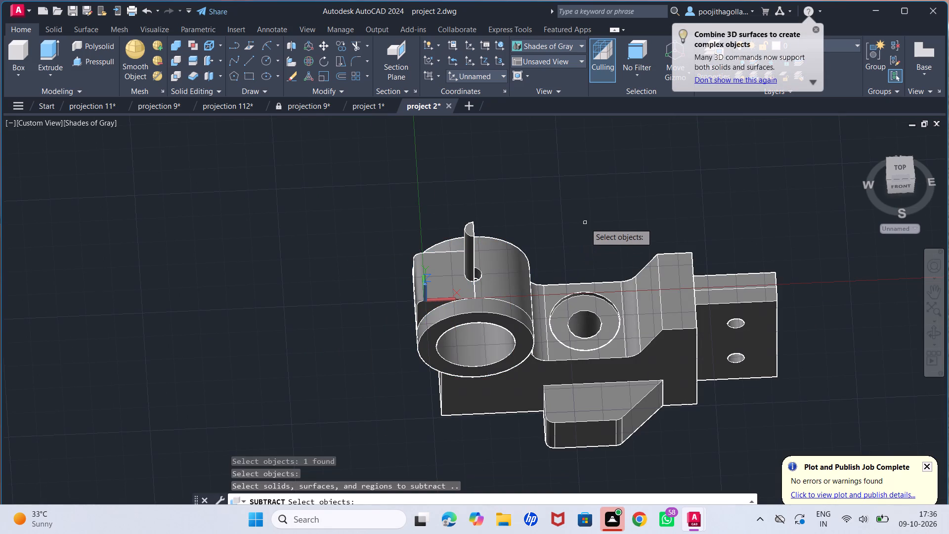
left_click(468, 240)
key("Return")
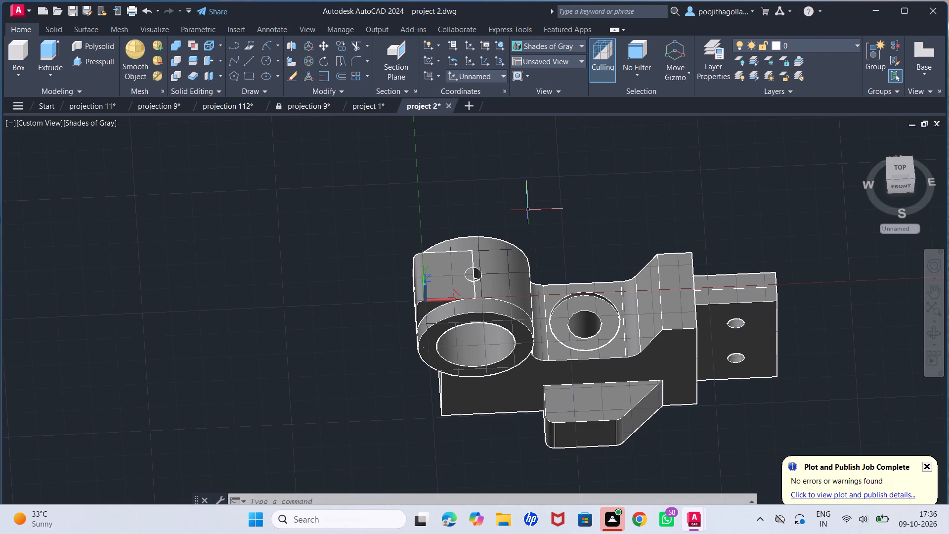
key("Escape")
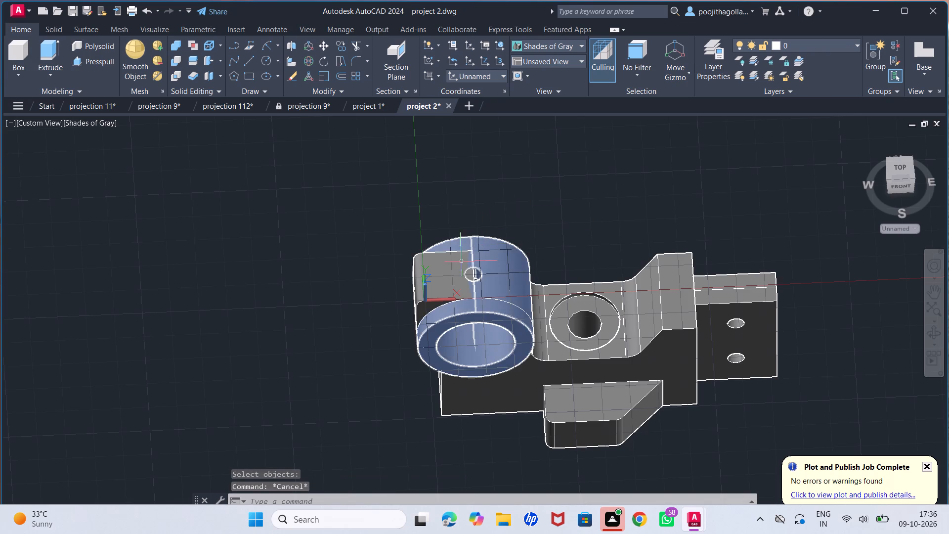
Move the filleted block about 77 units in the negative X direction, clear of the large cylinder.
left_click(436, 277)
key("m")
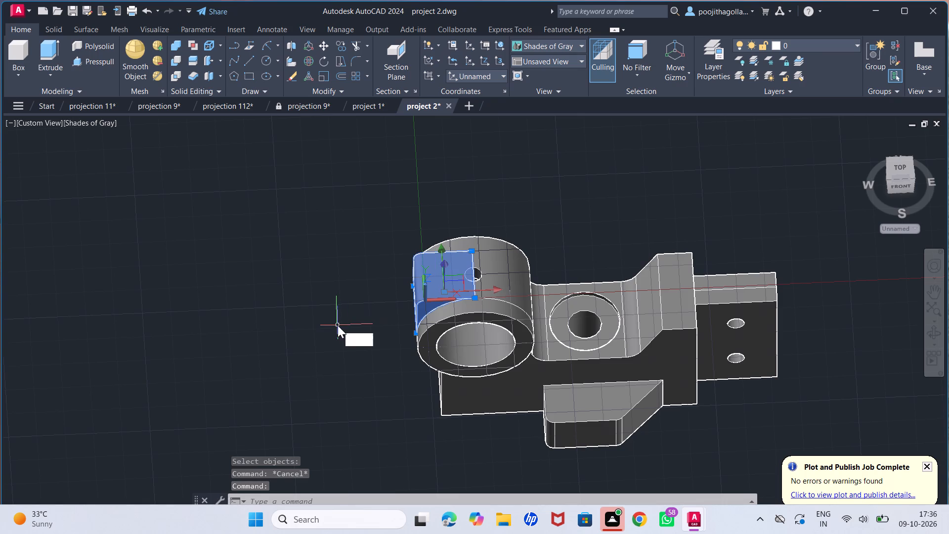
key("Return")
left_click(428, 270)
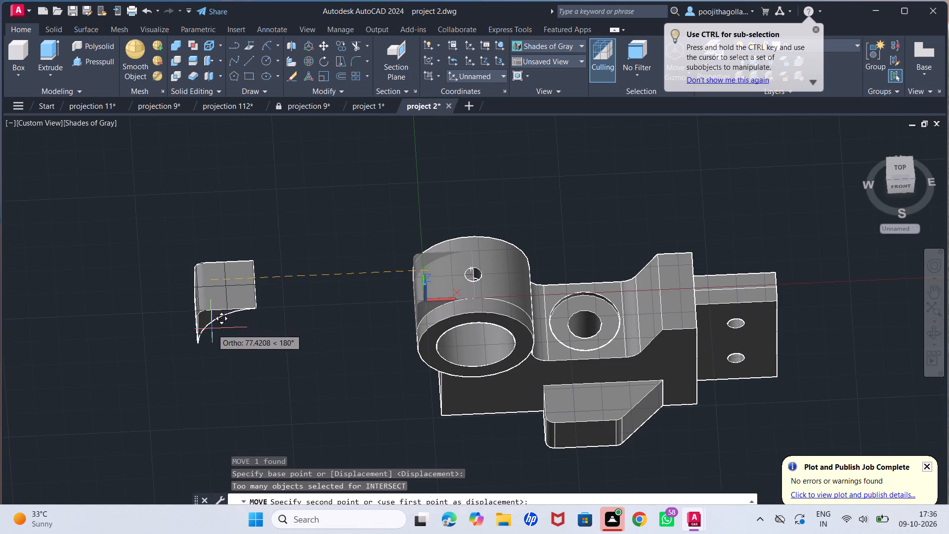
left_click(212, 329)
scroll(307, 325, "up", 2)
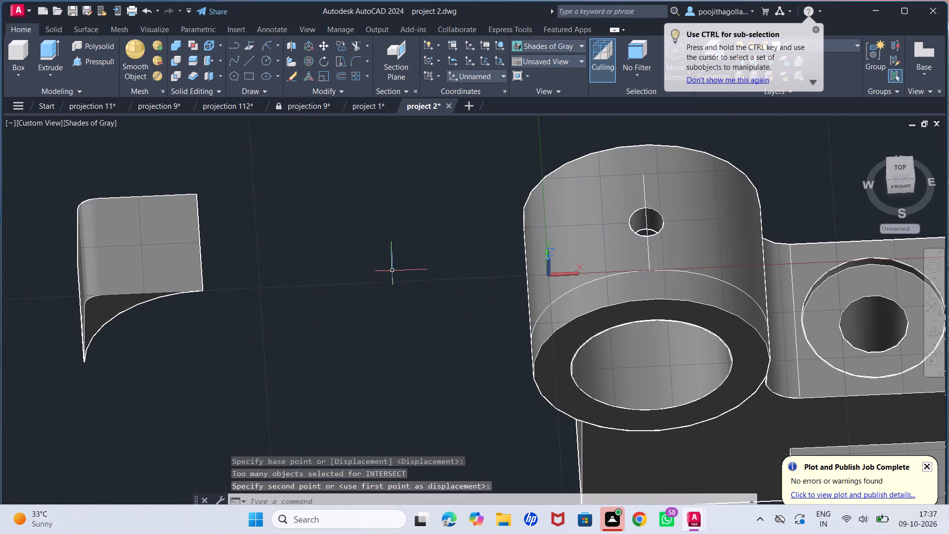
Switch to the 2D Wireframe visual style and erase the leftover construction circle around the large cylinder near its front end.
scroll(401, 264, "up", 1)
middle_click_drag(401, 264, 351, 298)
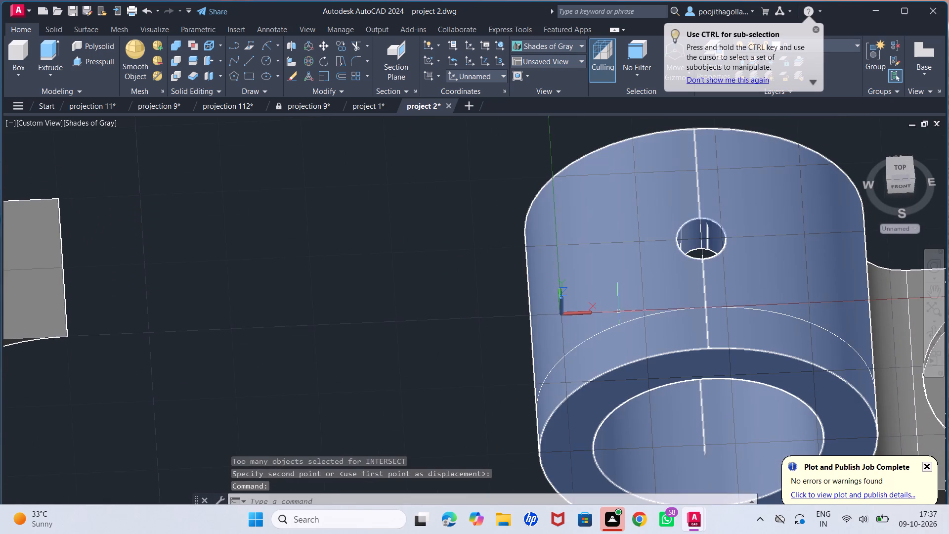
left_click(628, 321)
left_click(628, 321)
key("Escape")
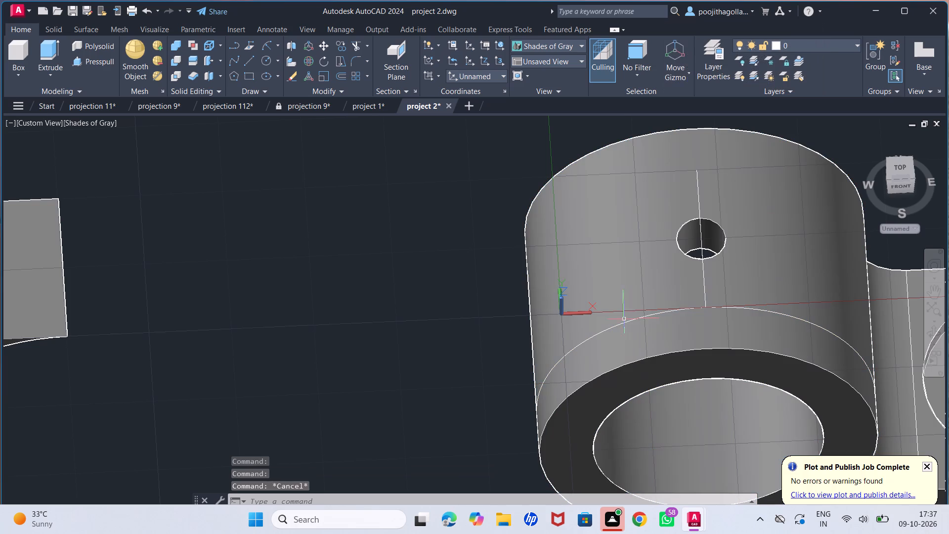
left_click(93, 120)
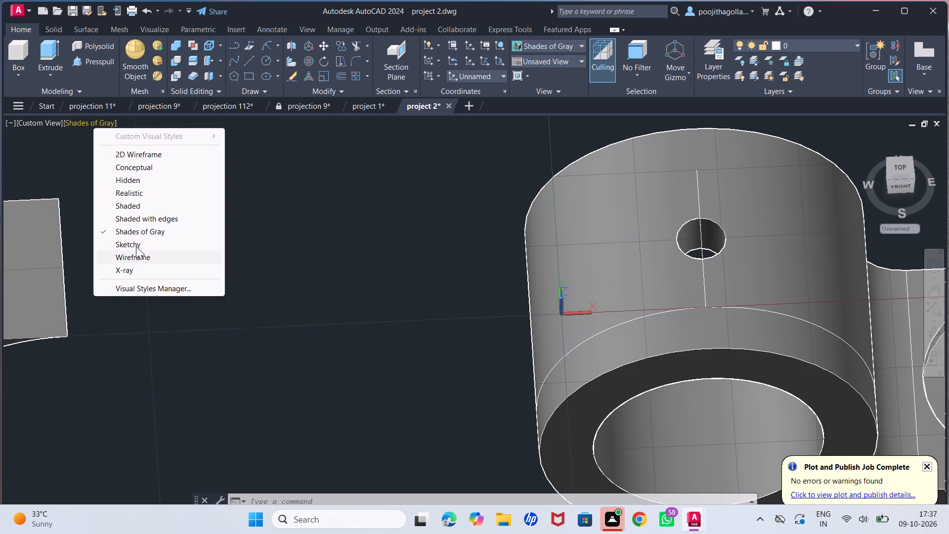
left_click(155, 154)
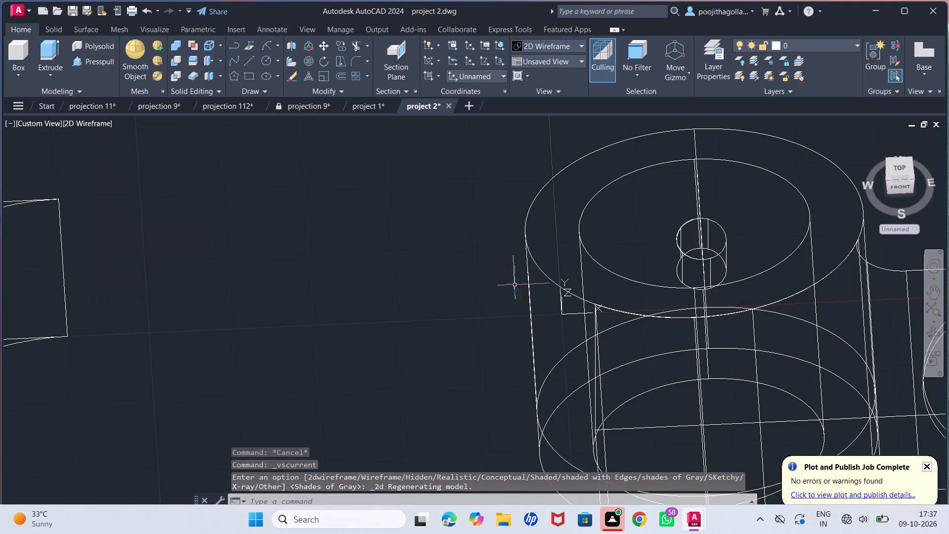
left_click(604, 331)
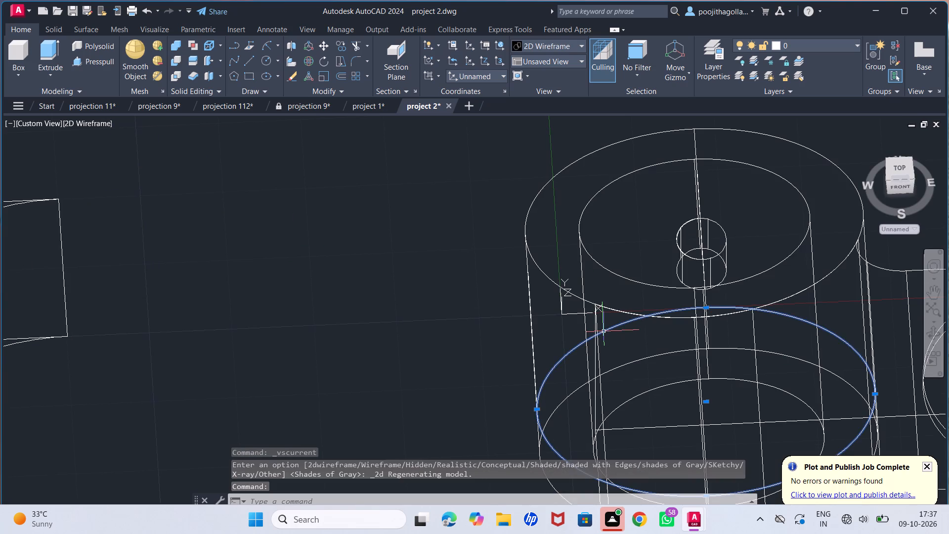
key("Delete")
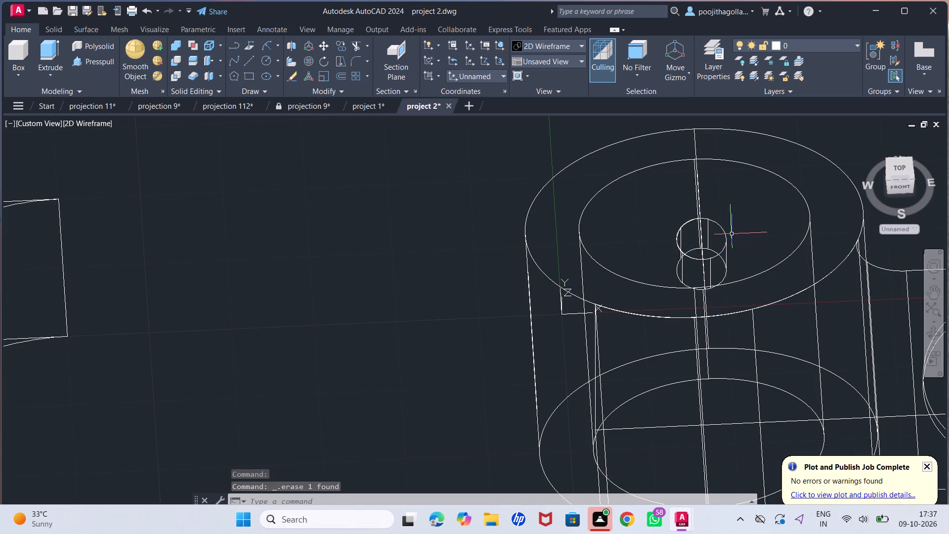
key("Escape")
Return the viewport to the Shades of Gray visual style.
scroll(732, 234, "down", 3)
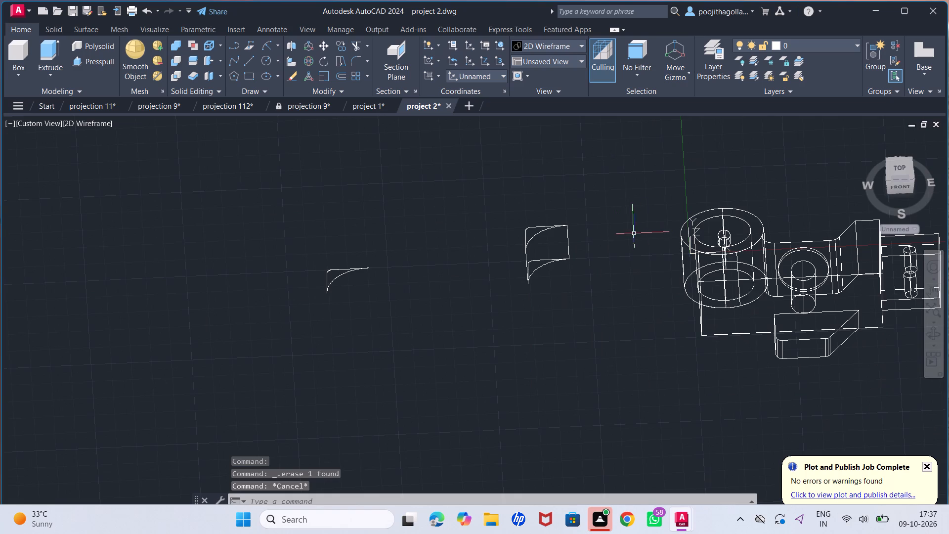
middle_click_drag(632, 233, 566, 222)
scroll(566, 222, "up", 1)
middle_click_drag(566, 222, 490, 204)
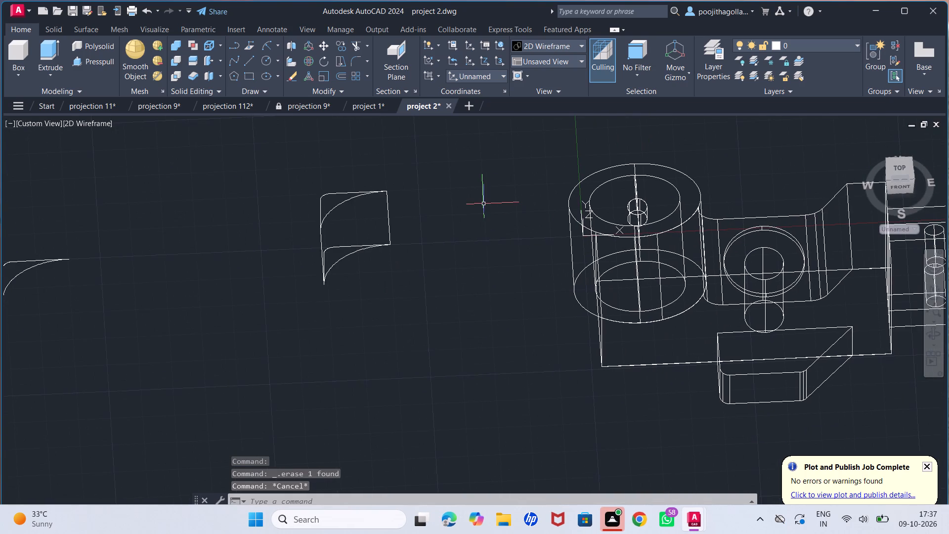
scroll(484, 209, "up", 1)
middle_click_drag(474, 218, 378, 252)
scroll(442, 235, "up", 1)
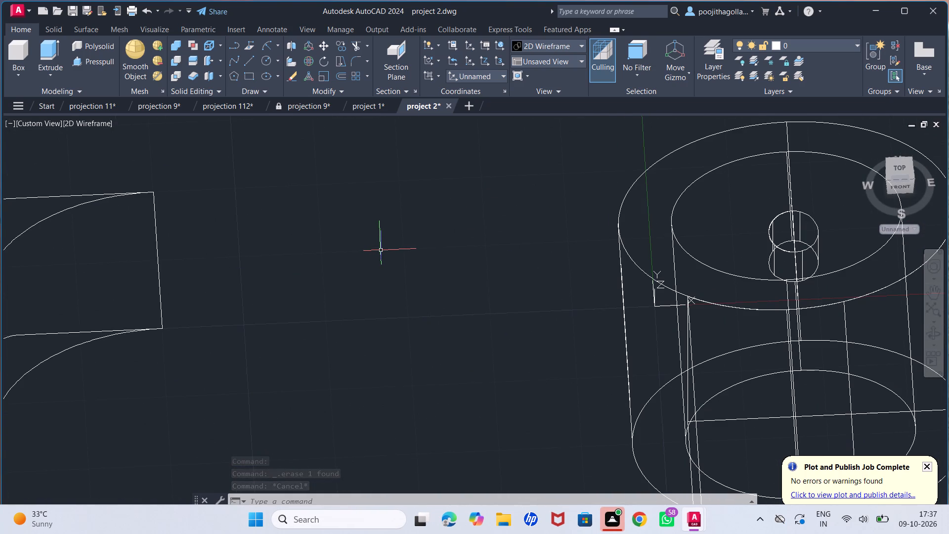
key("Escape")
scroll(360, 229, "down", 3)
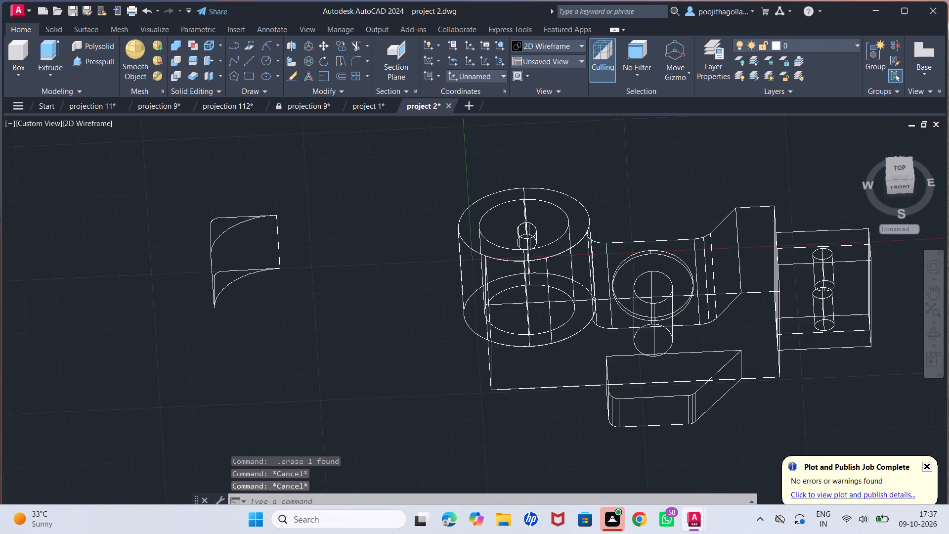
scroll(351, 233, "up", 1)
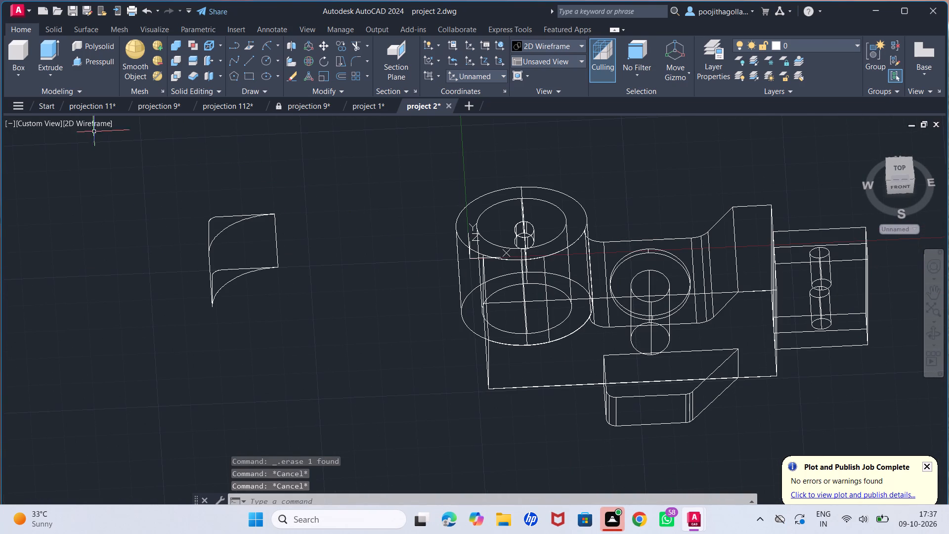
left_click(86, 124)
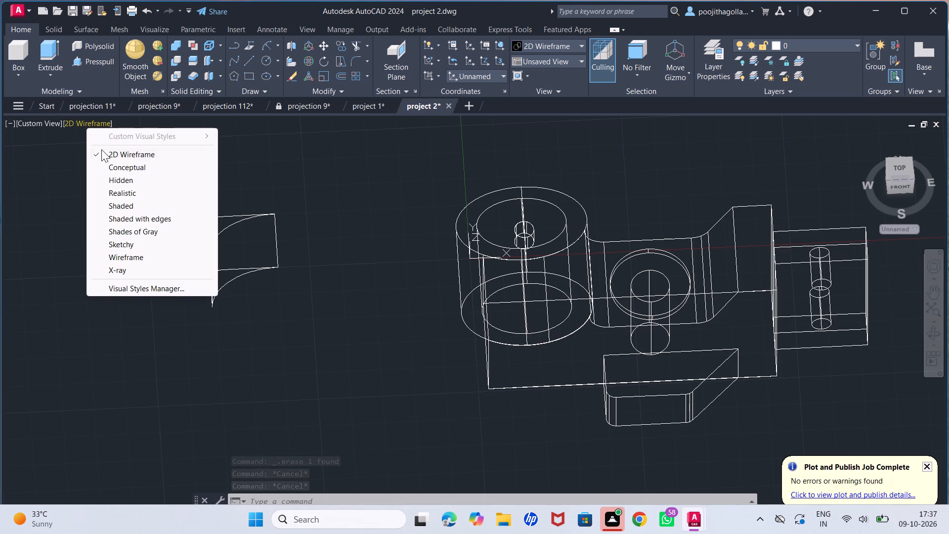
left_click(154, 233)
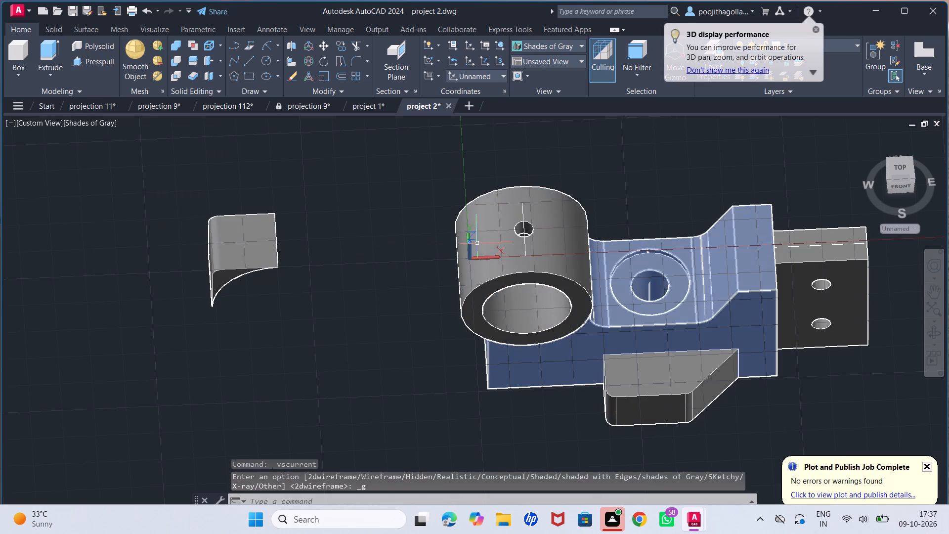
Erase the three leftover construction lines and the half-circle polyline at the small hole in the large cylinder's top.
scroll(524, 234, "up", 5)
left_click(524, 235)
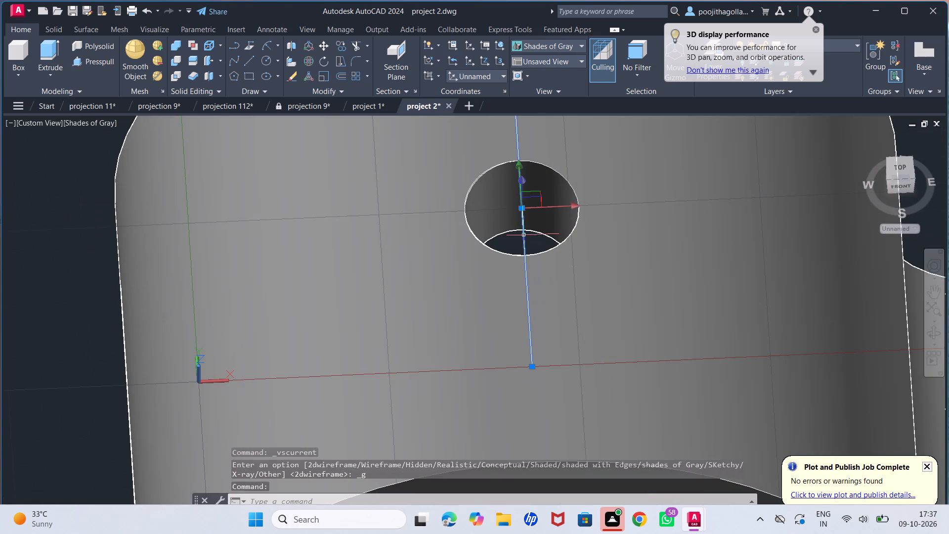
key("Delete")
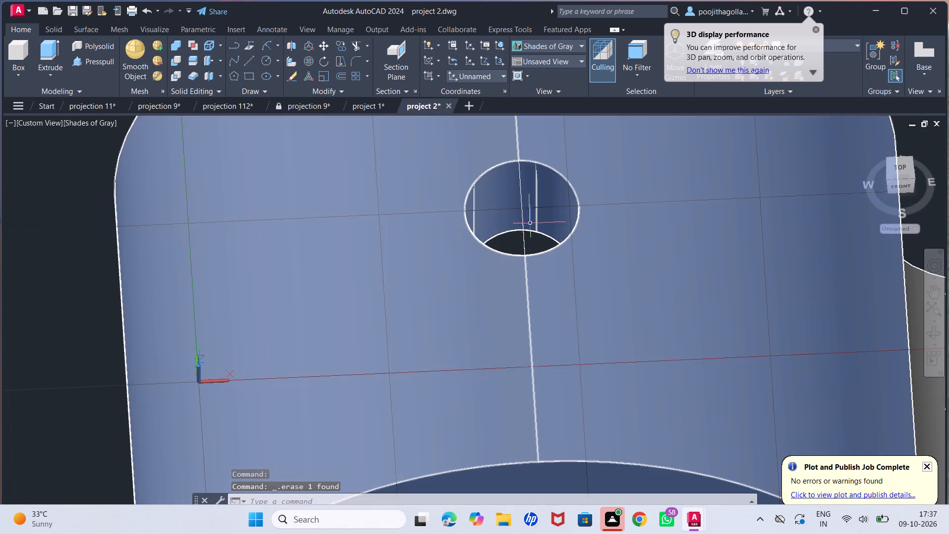
left_click(522, 234)
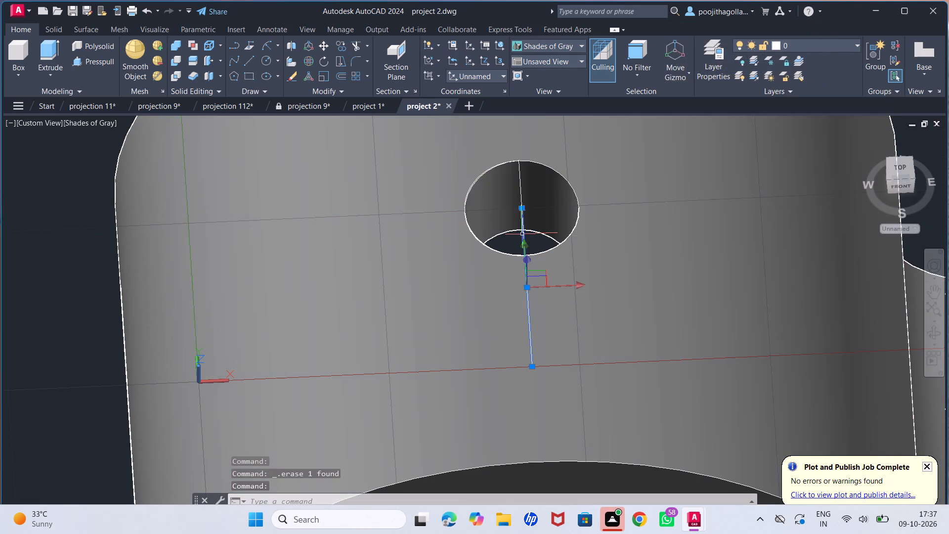
key("Delete")
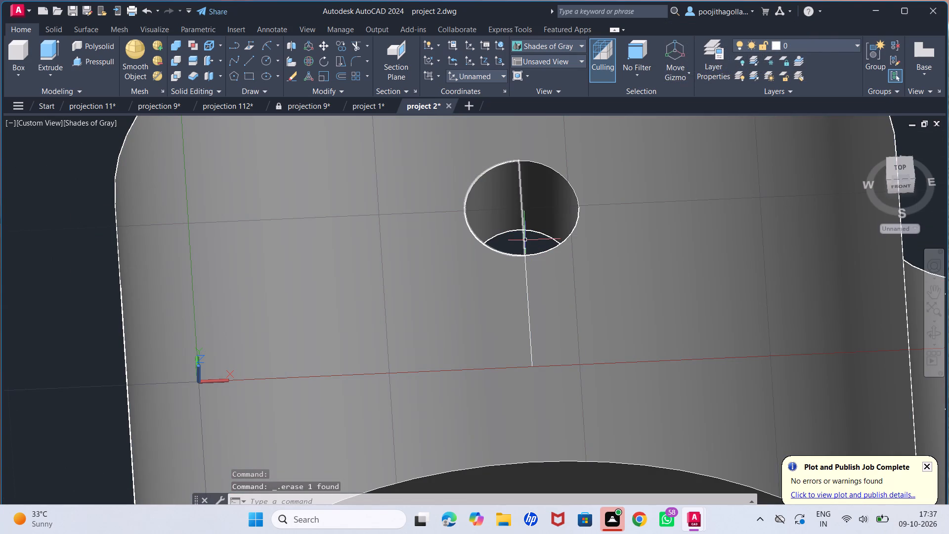
left_click(525, 240)
key("Delete")
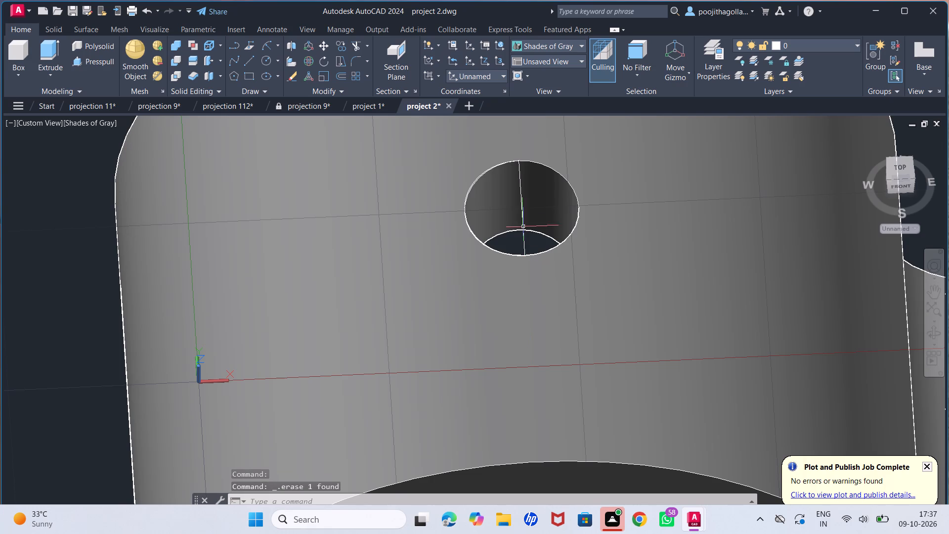
left_click(524, 235)
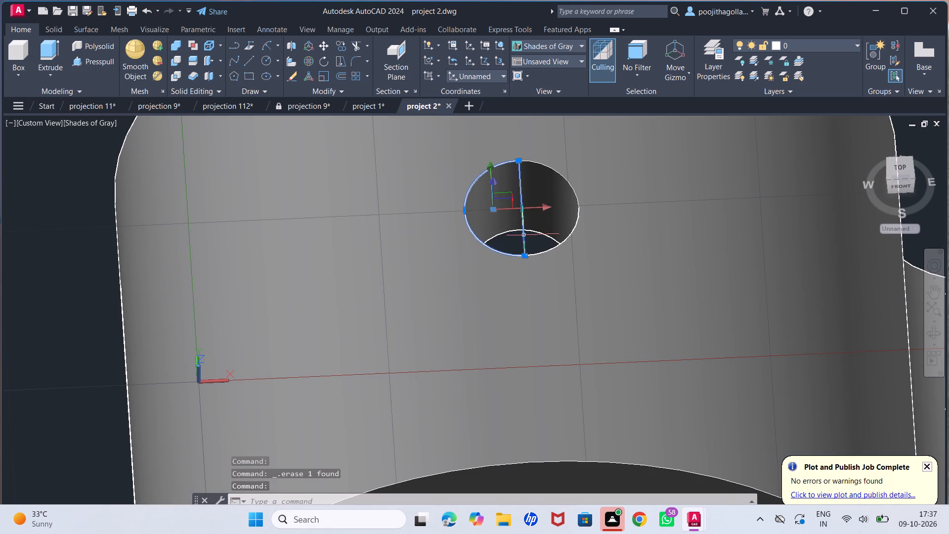
key("Delete")
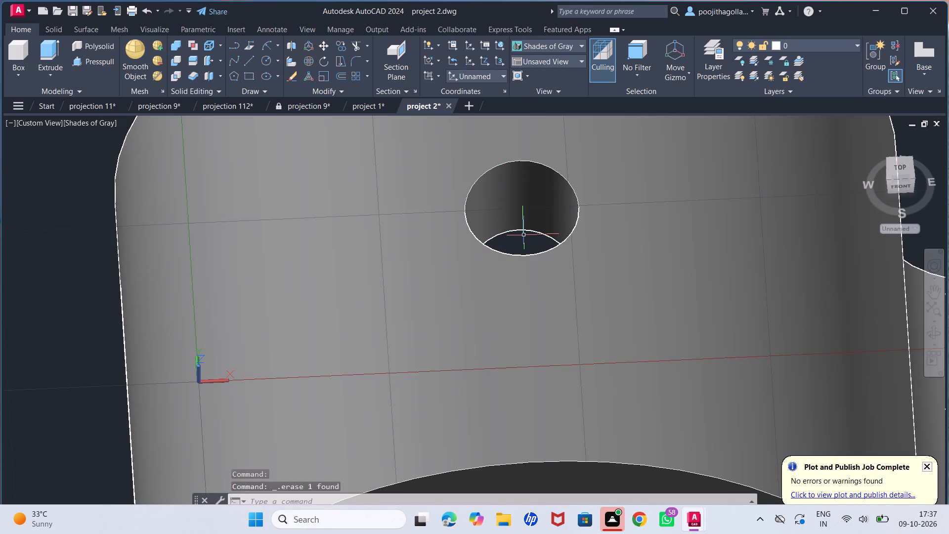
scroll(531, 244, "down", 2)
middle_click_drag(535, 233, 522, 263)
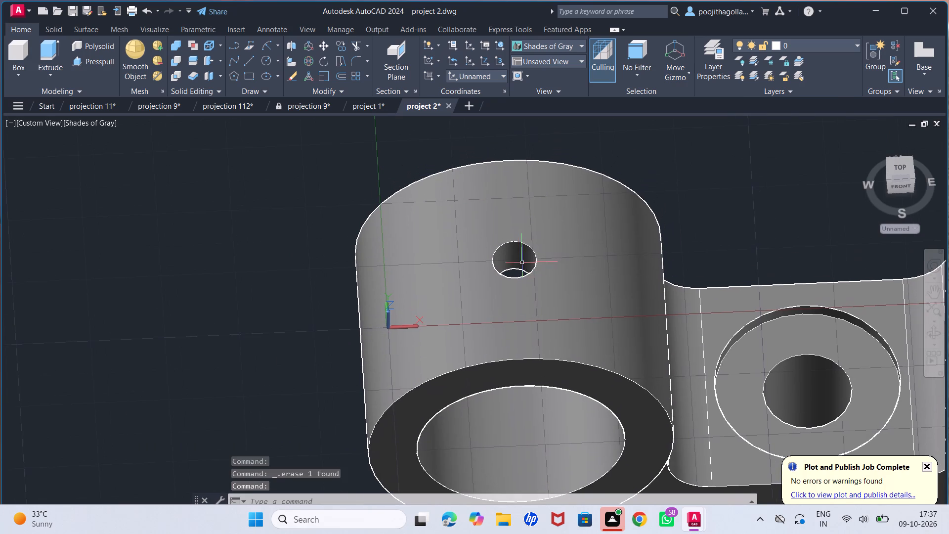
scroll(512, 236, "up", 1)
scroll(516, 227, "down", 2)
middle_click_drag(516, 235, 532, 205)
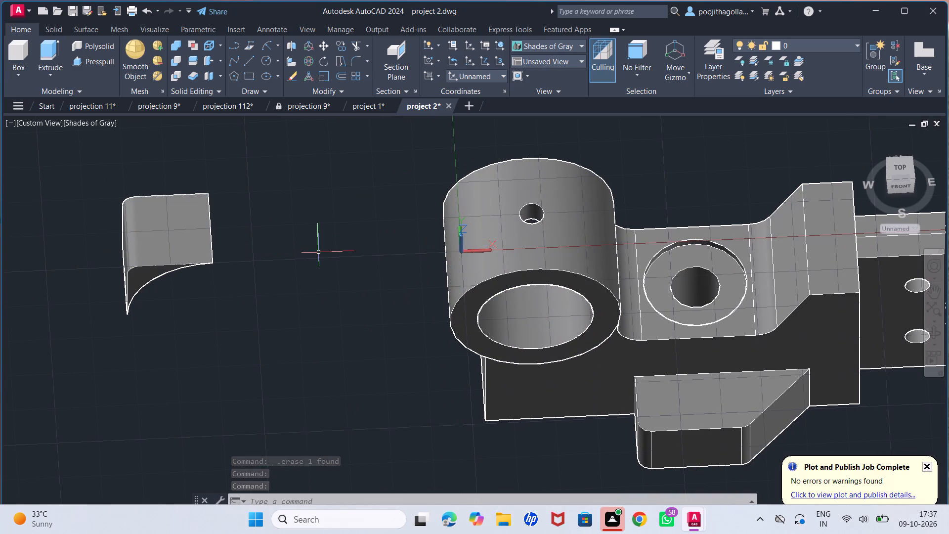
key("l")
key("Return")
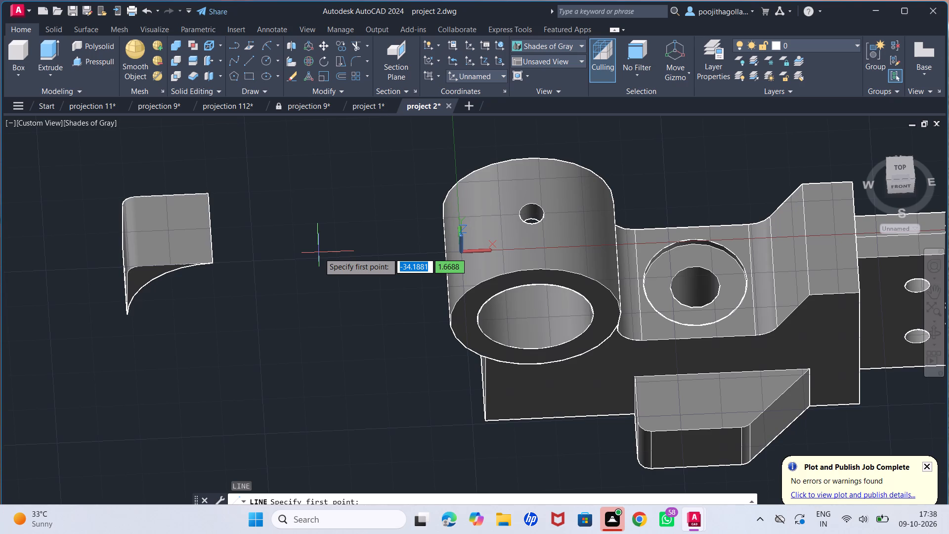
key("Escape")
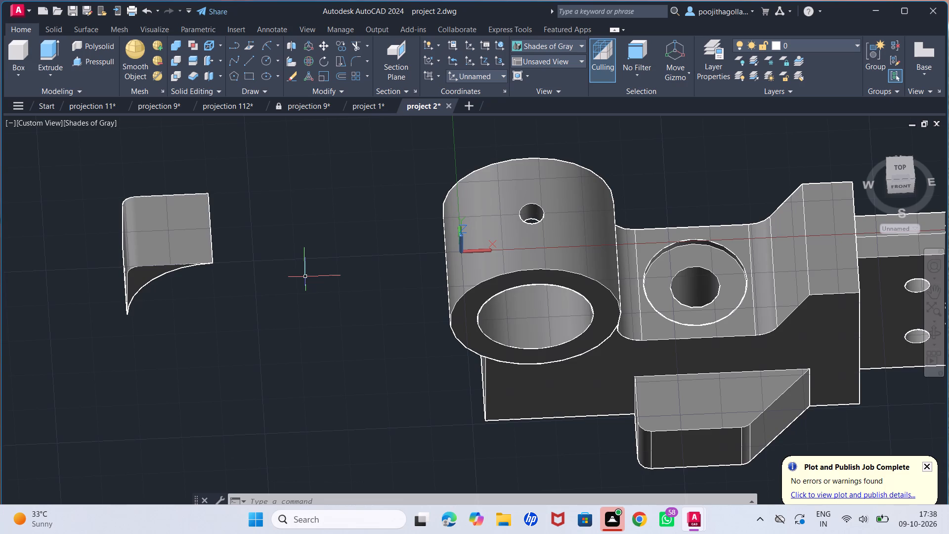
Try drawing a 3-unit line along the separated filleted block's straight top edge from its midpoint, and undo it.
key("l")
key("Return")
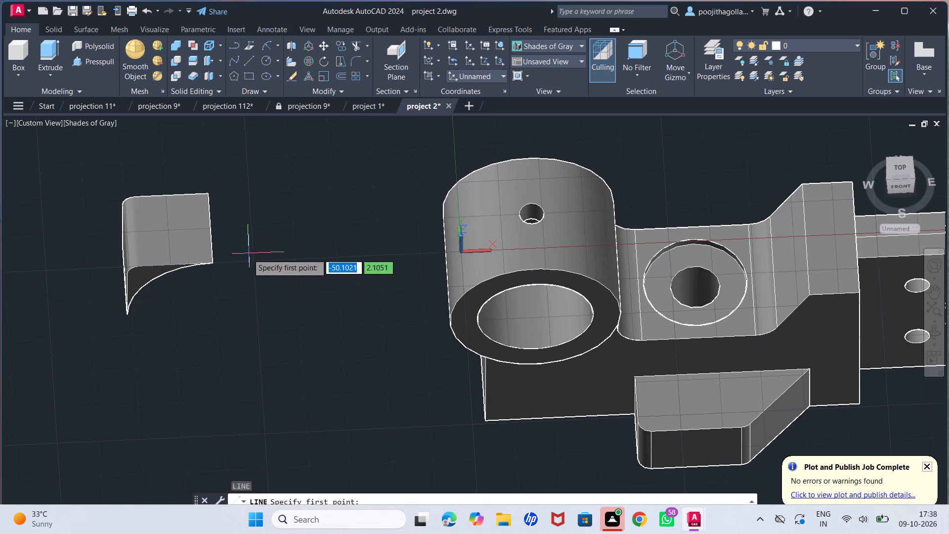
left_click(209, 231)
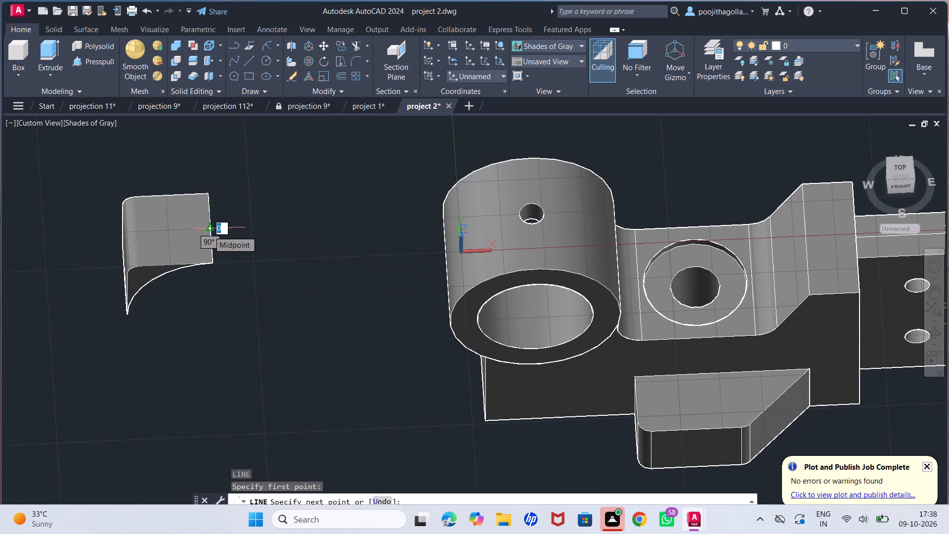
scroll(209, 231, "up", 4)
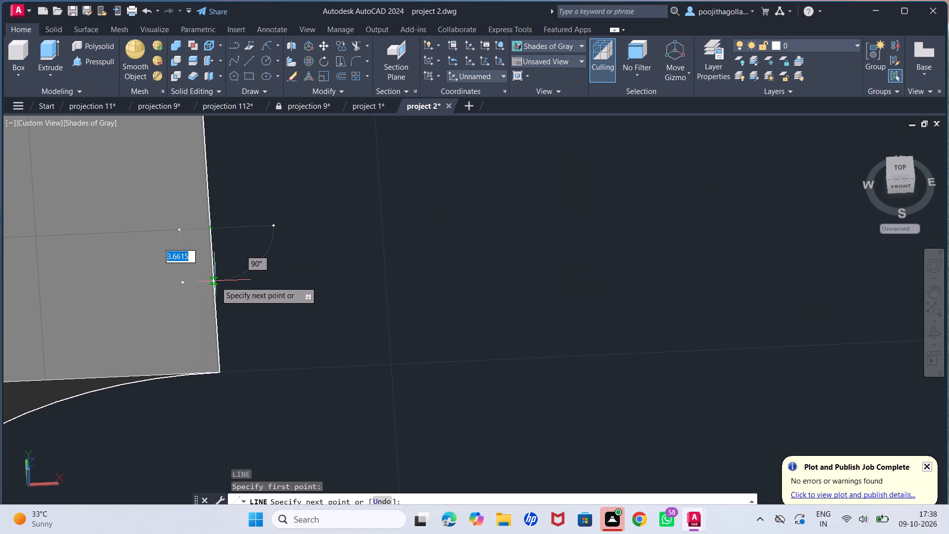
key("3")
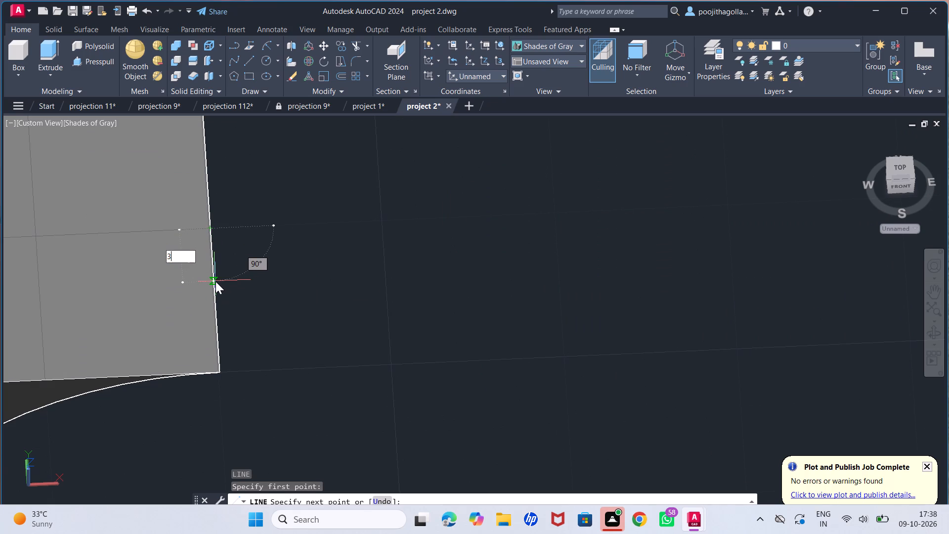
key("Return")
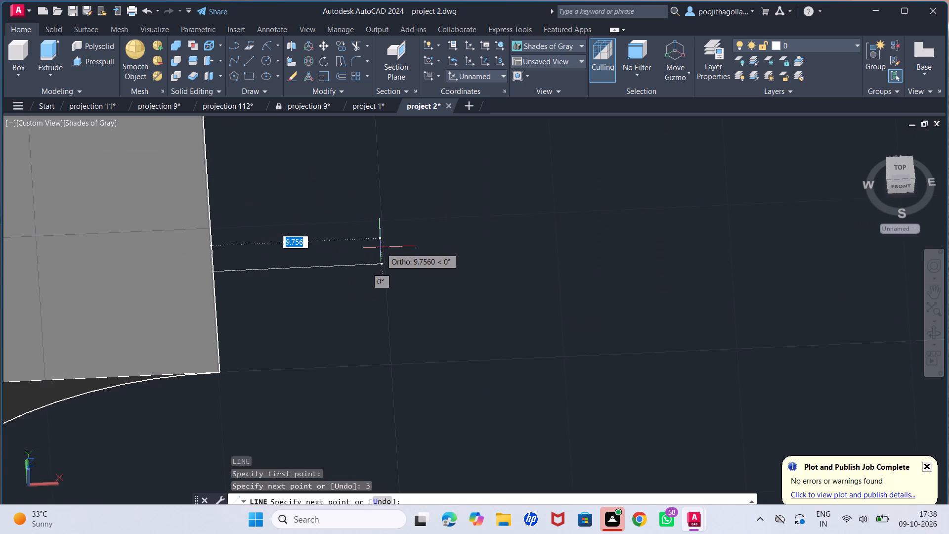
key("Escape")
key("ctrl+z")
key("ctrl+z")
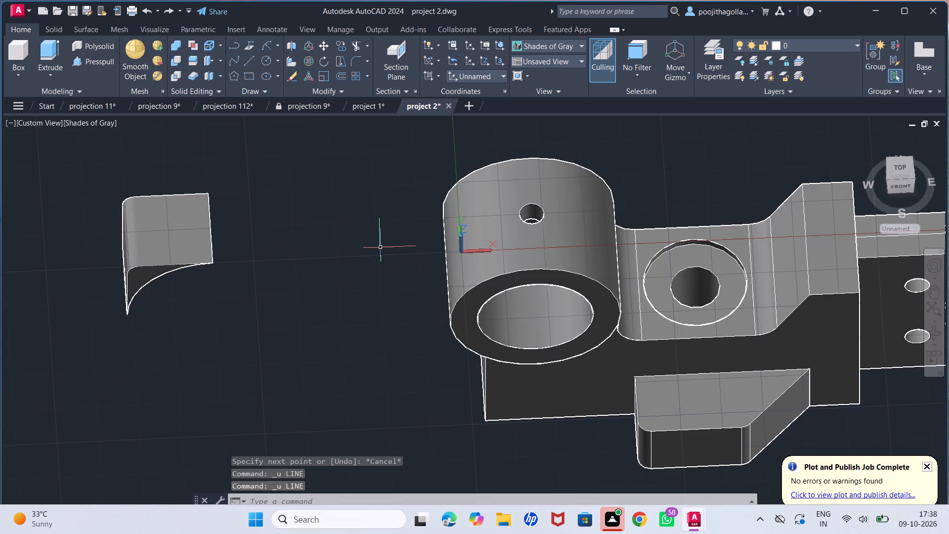
Examine the large cylinder's holes and the separated filleted block from several viewing angles.
left_click(936, 334)
left_click_drag(645, 305, 592, 238)
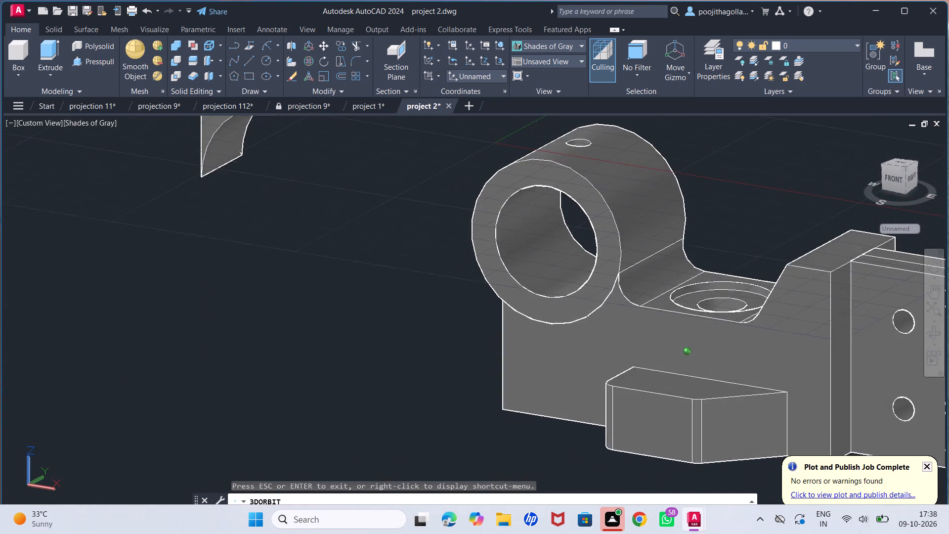
left_click_drag(592, 238, 593, 238)
left_click_drag(317, 174, 351, 228)
middle_click_drag(302, 219, 304, 227)
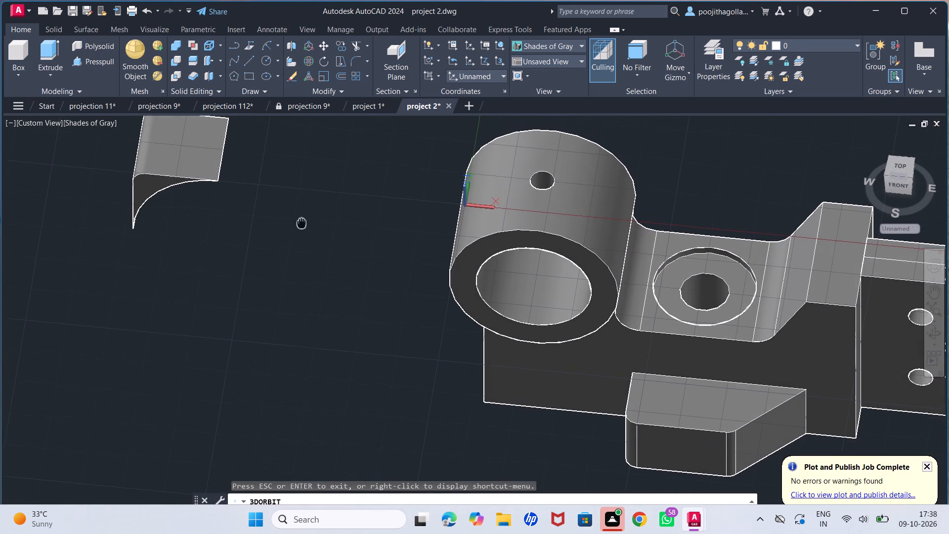
middle_click_drag(304, 227, 329, 324)
middle_click_drag(296, 330, 378, 305)
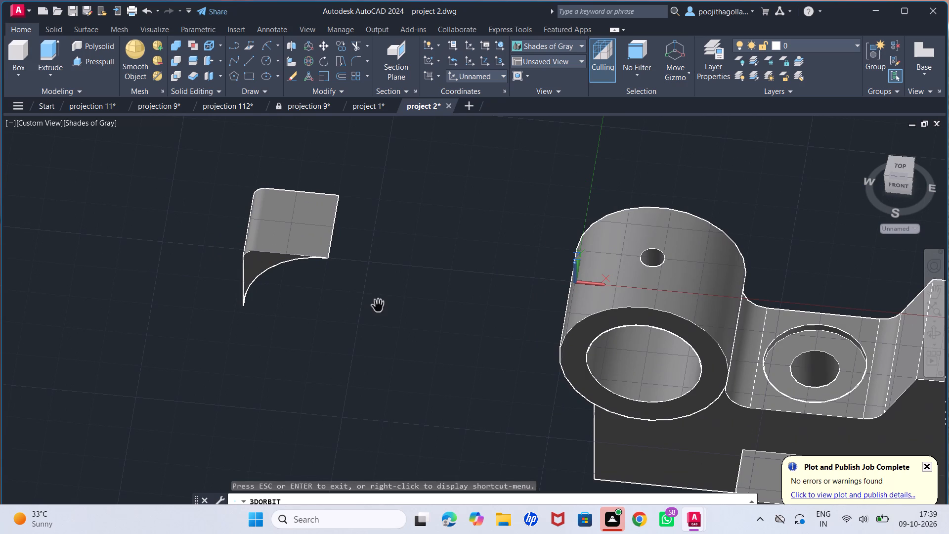
key("Escape")
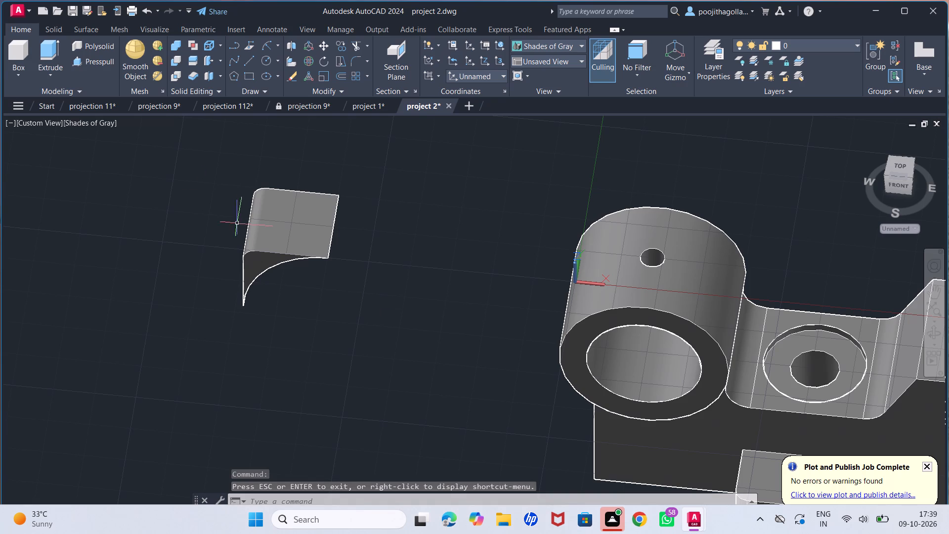
In the Front view, draw a circle of radius 20.5 in the empty space below the separated filleted block.
left_click(20, 125)
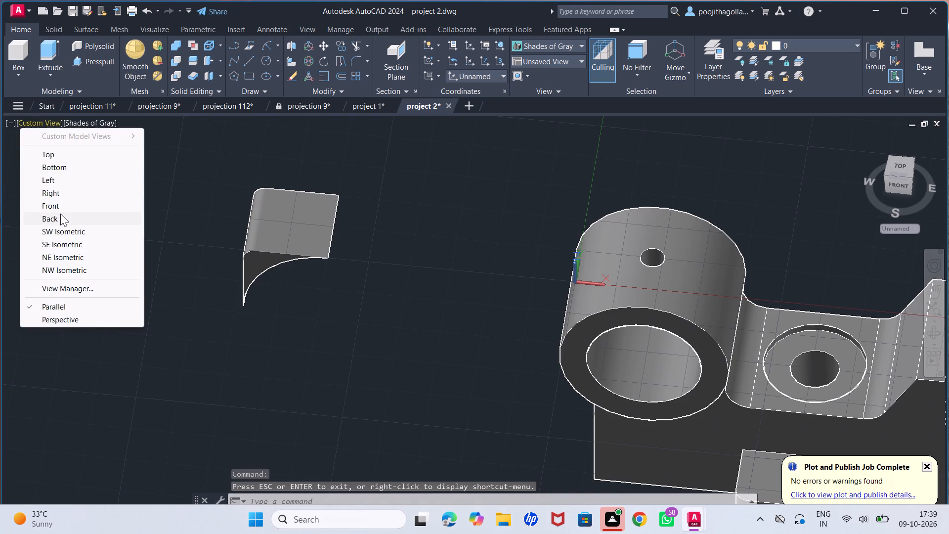
left_click(60, 211)
middle_click_drag(361, 347, 377, 220)
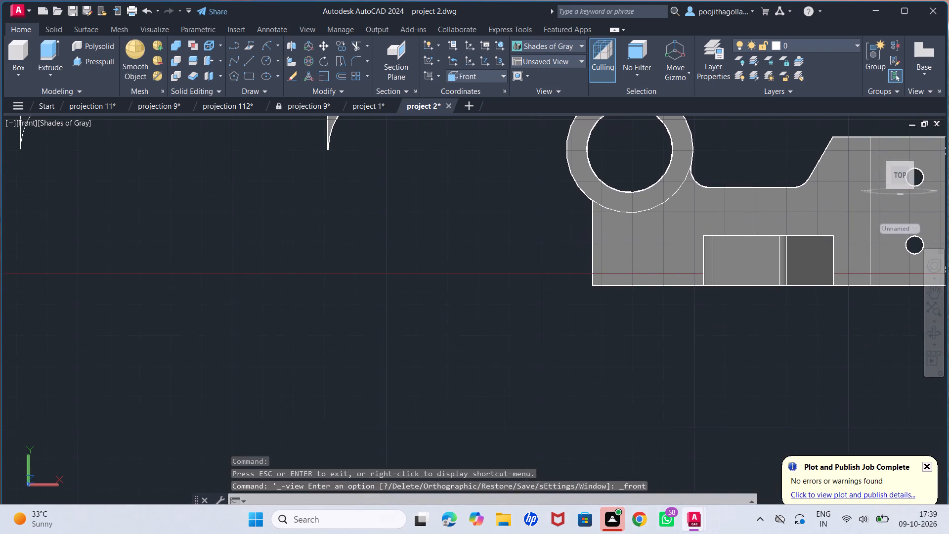
middle_click_drag(278, 375, 313, 194)
scroll(263, 292, "up", 2)
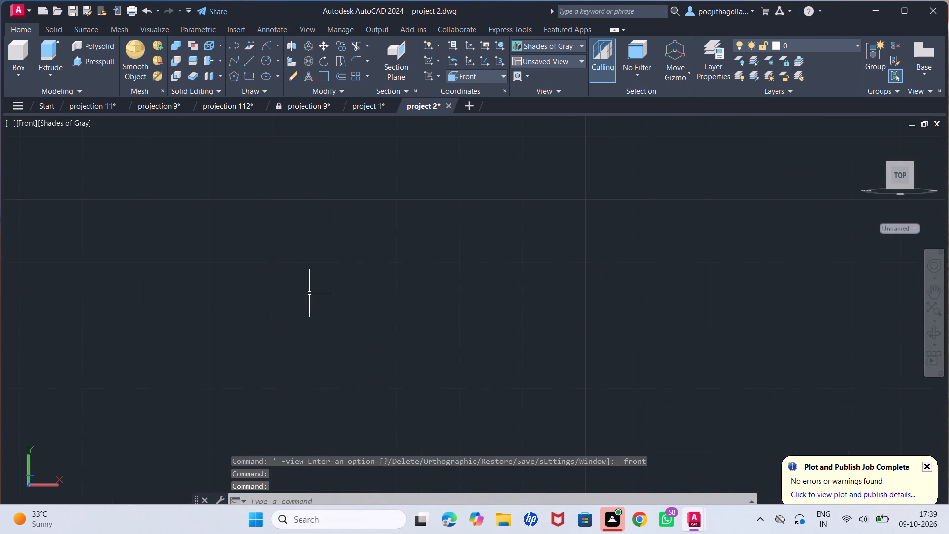
key("c")
key("Return")
left_click(388, 280)
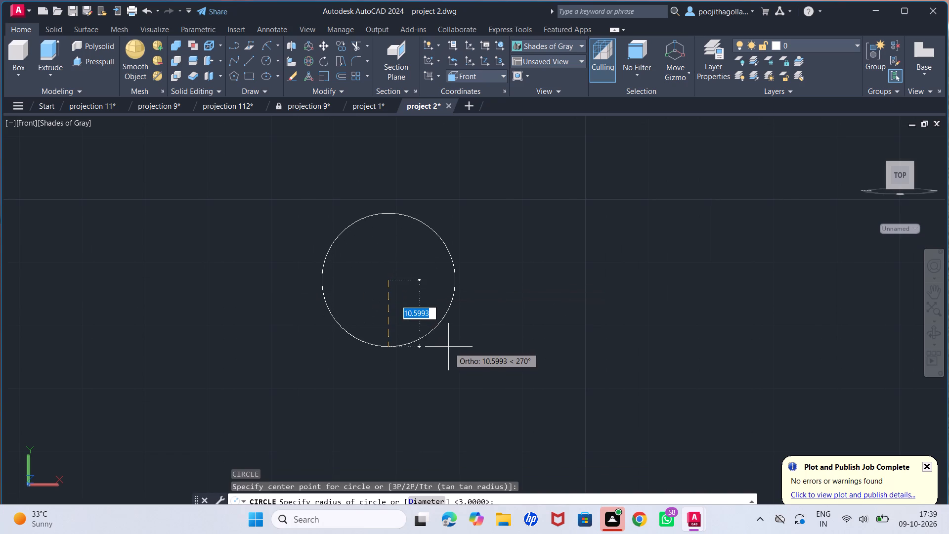
type("20.5")
key("Return")
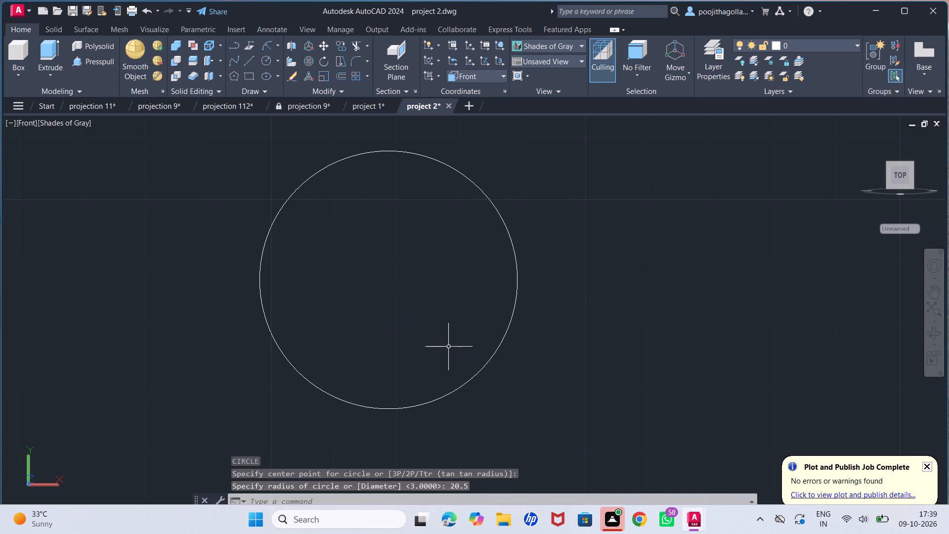
scroll(449, 333, "down", 1)
middle_click_drag(447, 309, 456, 333)
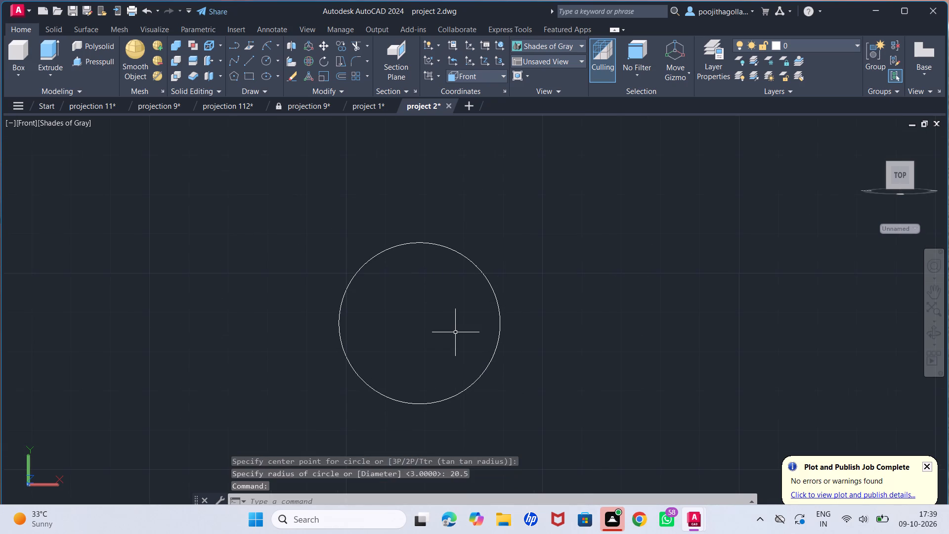
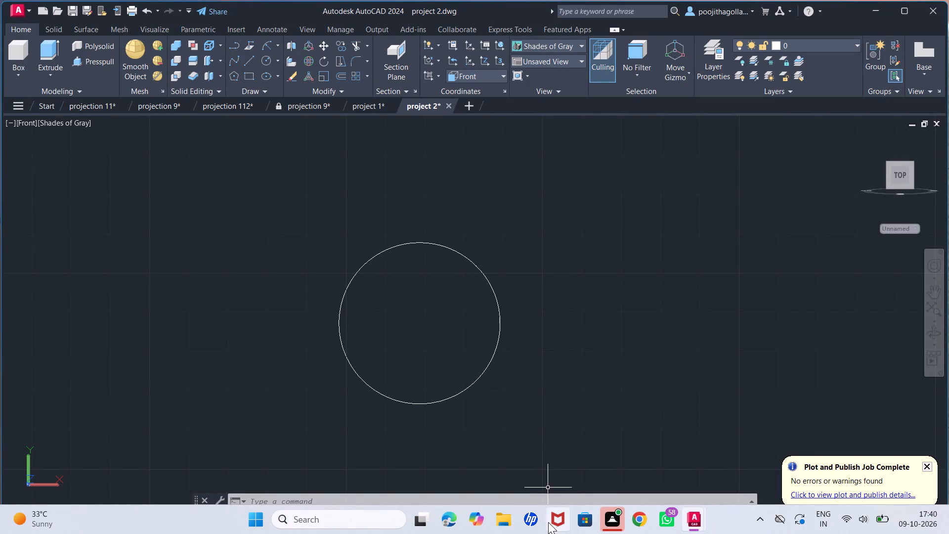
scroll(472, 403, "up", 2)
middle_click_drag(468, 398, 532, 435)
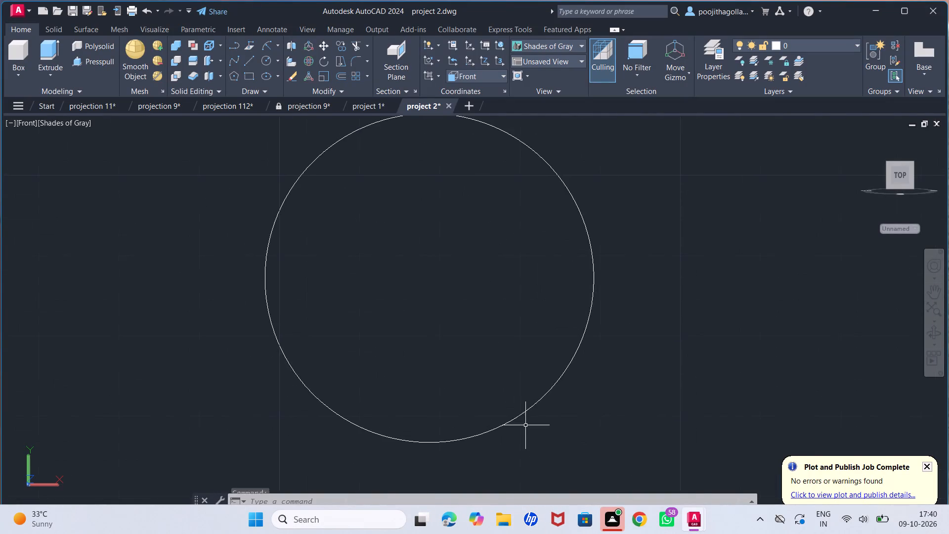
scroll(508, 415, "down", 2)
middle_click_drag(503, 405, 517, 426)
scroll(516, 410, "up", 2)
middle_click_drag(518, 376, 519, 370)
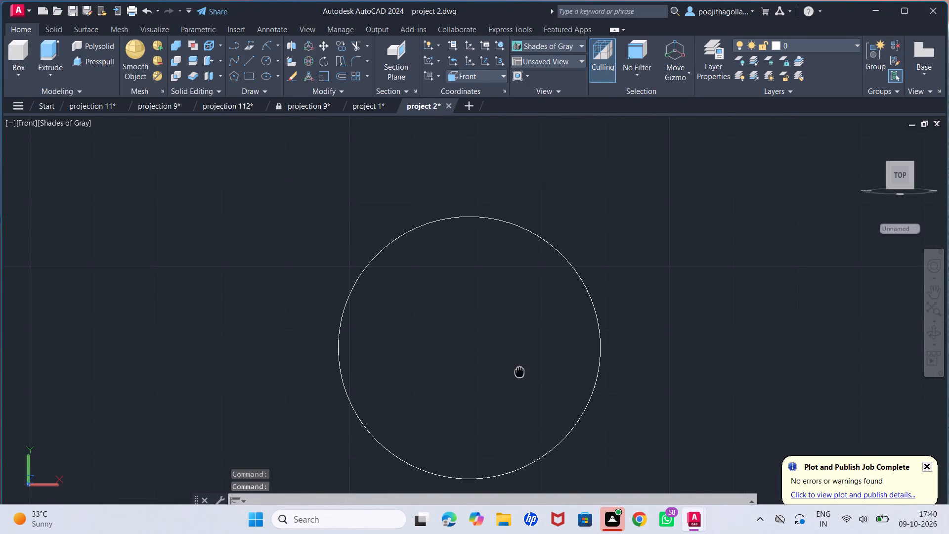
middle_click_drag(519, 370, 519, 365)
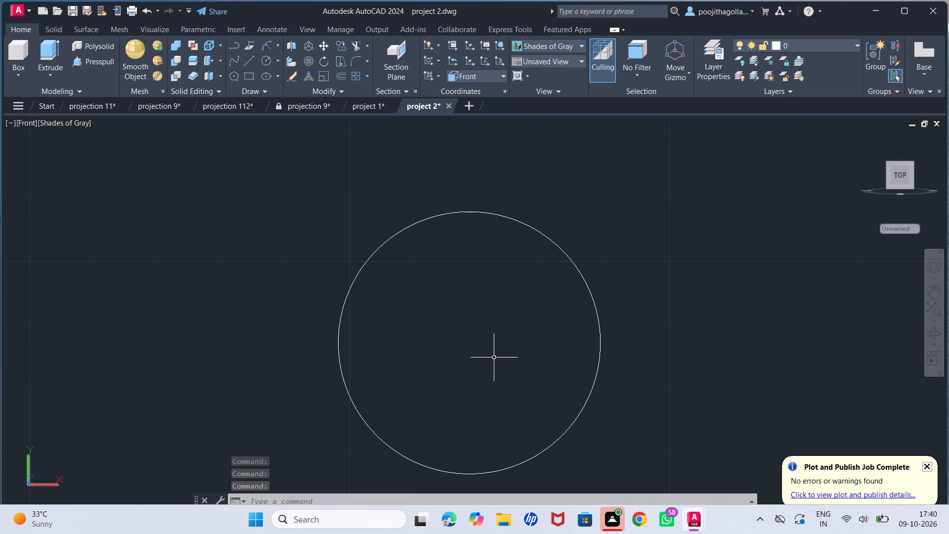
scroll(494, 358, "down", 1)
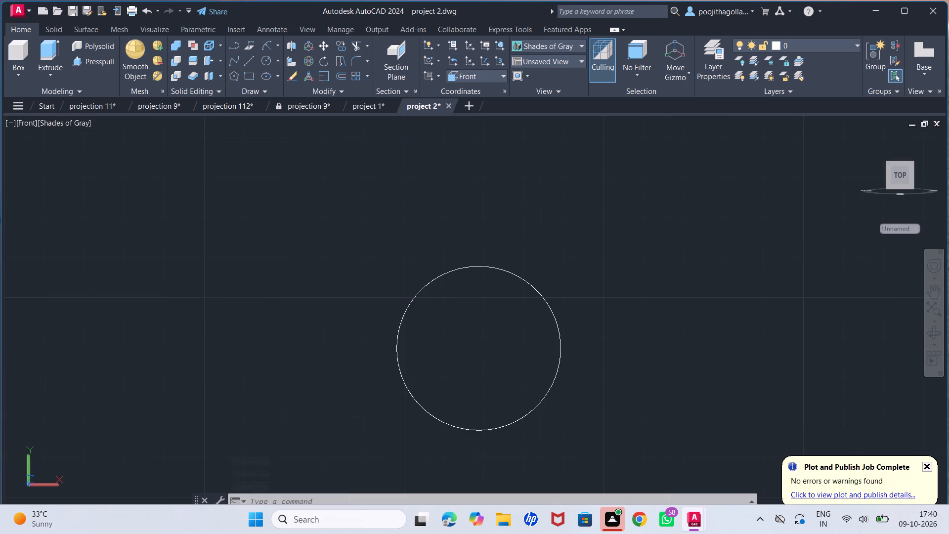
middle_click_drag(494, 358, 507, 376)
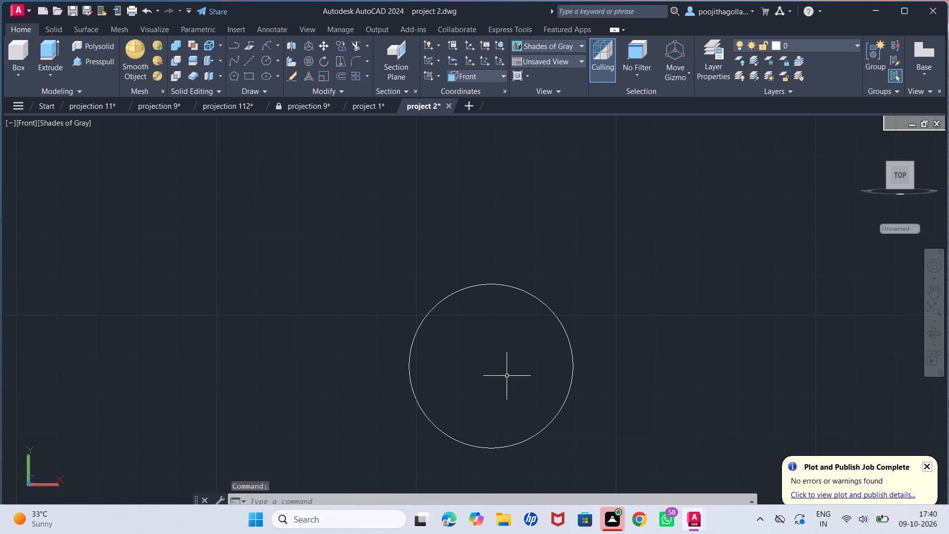
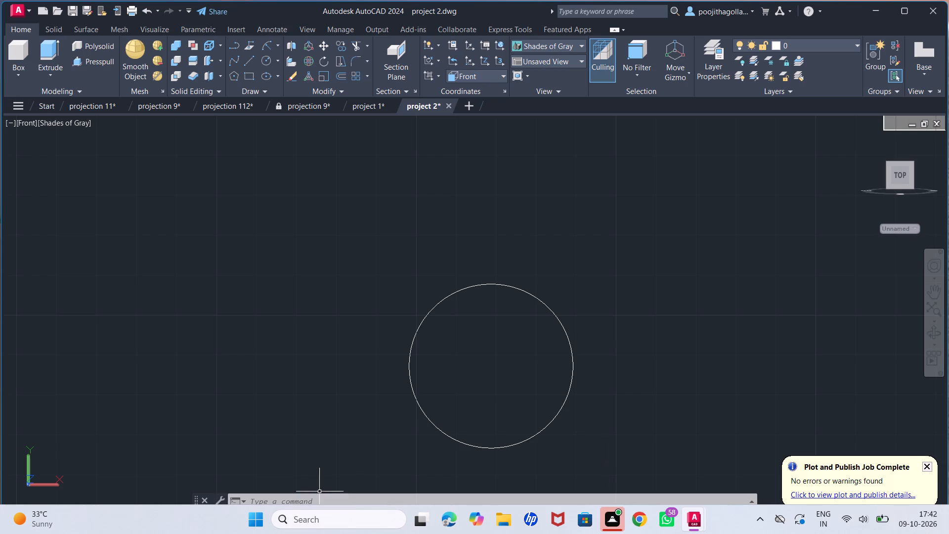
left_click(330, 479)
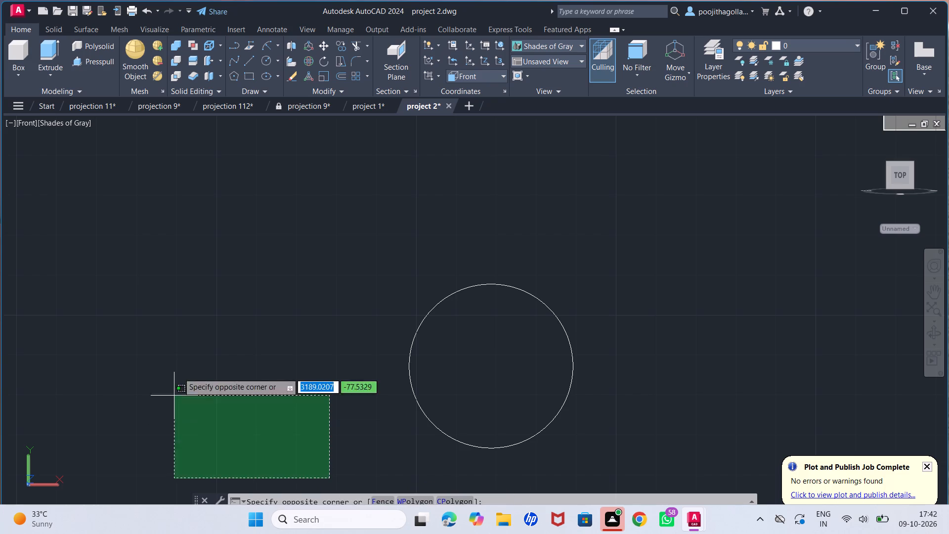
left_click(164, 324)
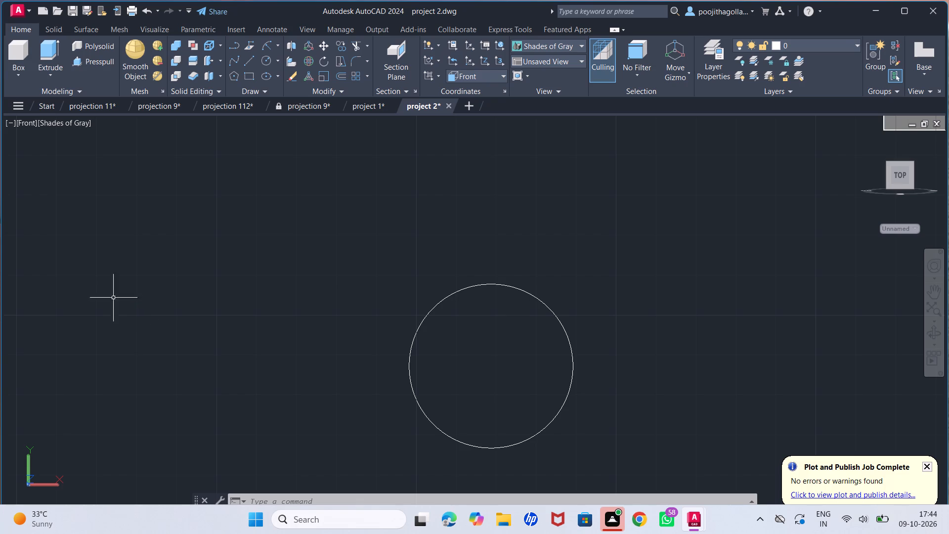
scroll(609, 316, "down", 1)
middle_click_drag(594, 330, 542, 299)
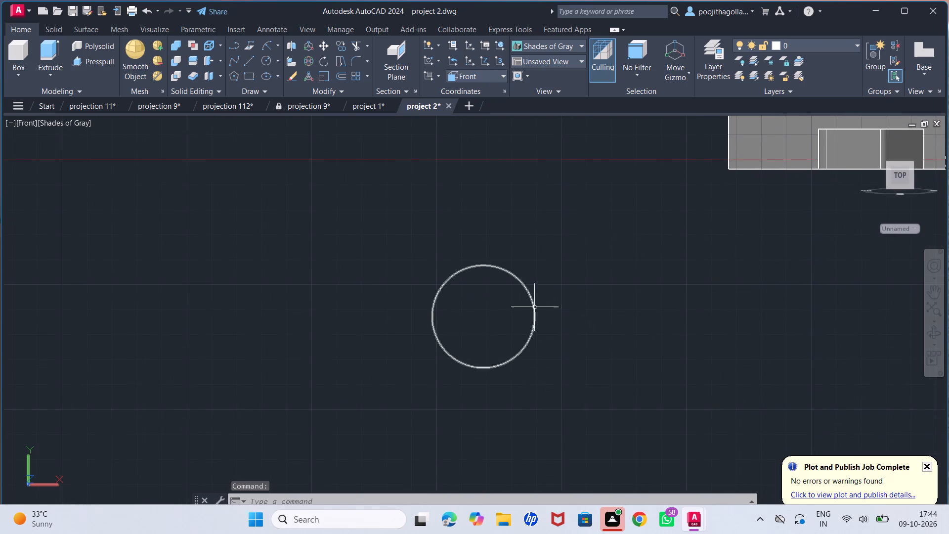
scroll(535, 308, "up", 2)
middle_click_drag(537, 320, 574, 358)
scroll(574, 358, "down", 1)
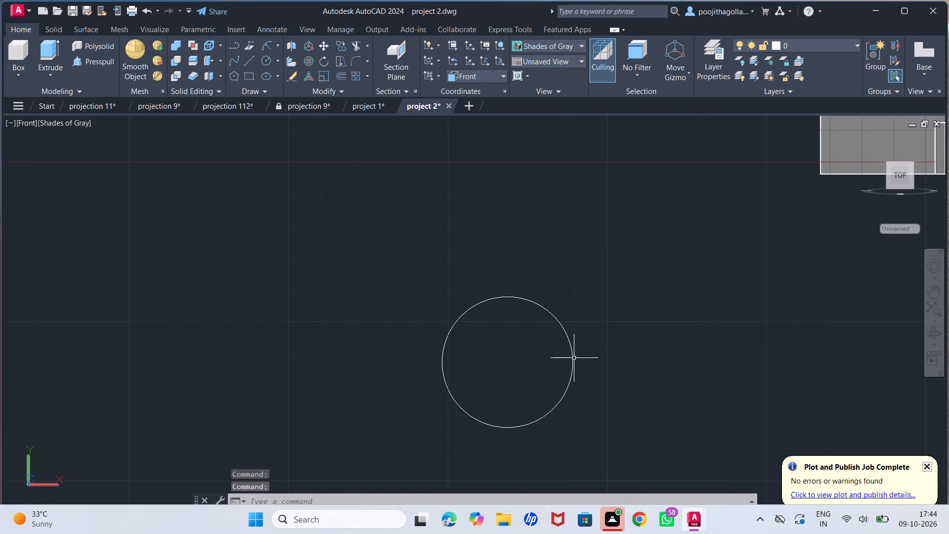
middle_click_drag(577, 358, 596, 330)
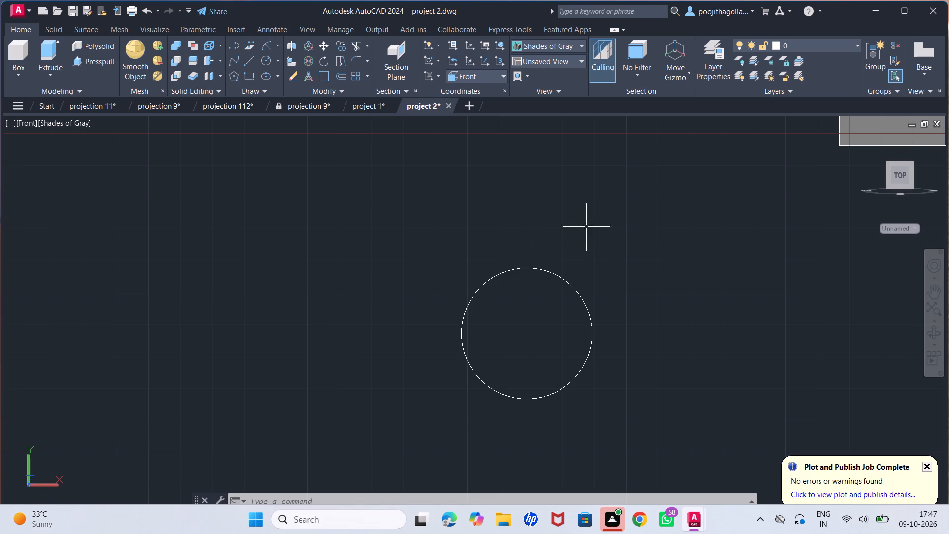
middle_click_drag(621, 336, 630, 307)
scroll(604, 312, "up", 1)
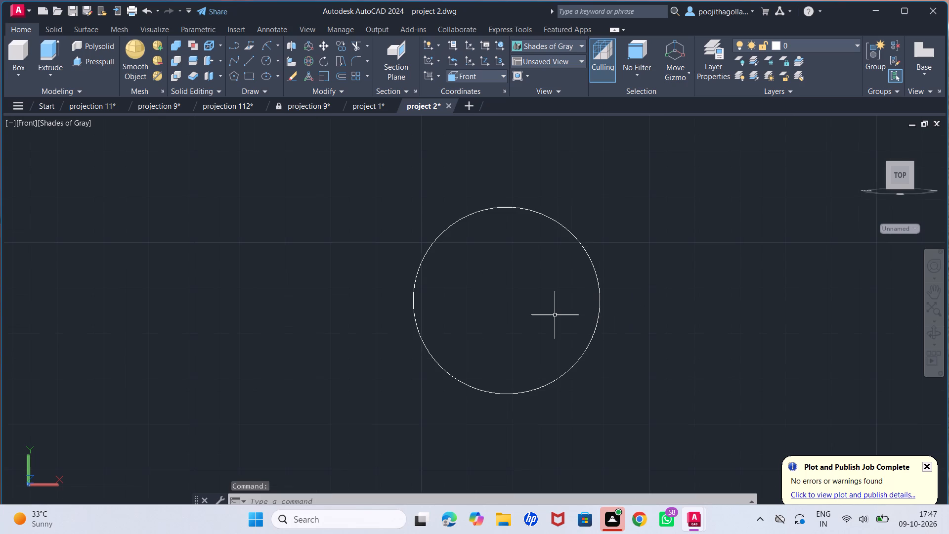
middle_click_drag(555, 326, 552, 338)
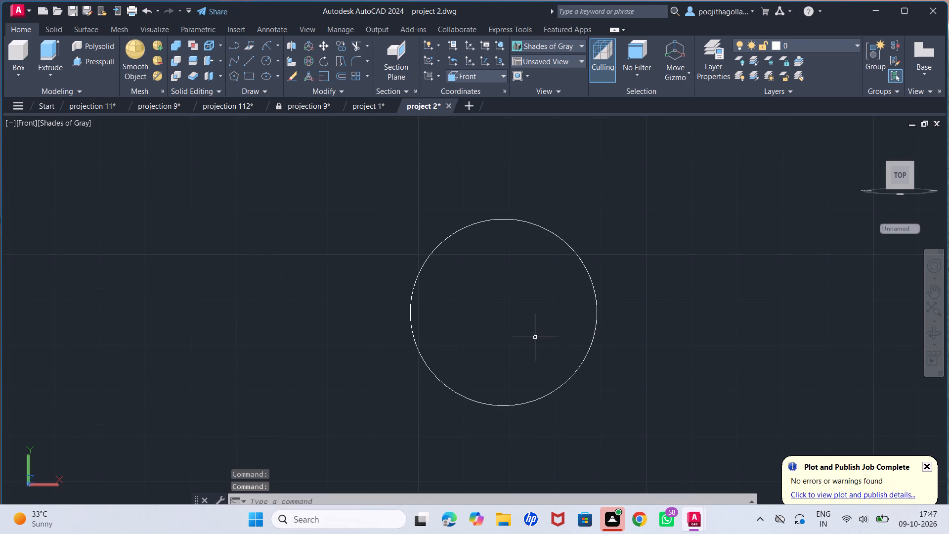
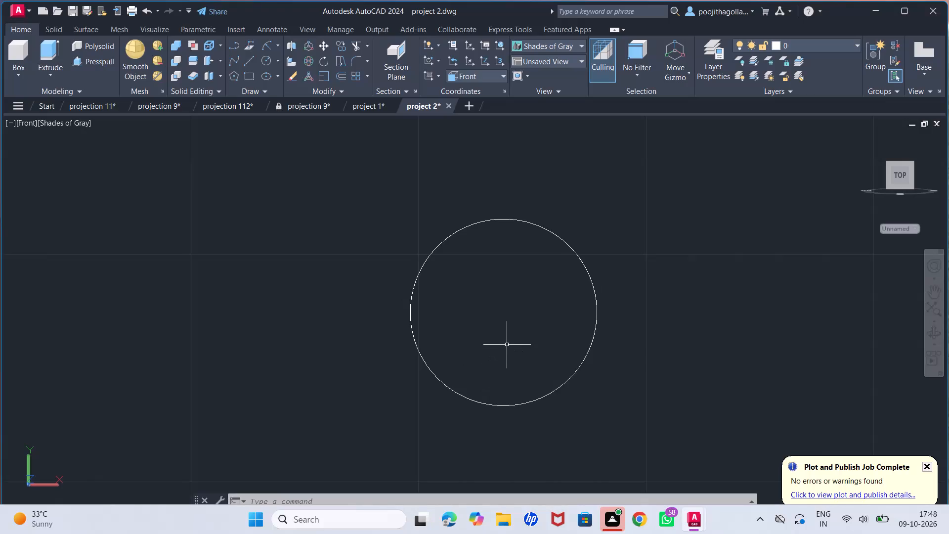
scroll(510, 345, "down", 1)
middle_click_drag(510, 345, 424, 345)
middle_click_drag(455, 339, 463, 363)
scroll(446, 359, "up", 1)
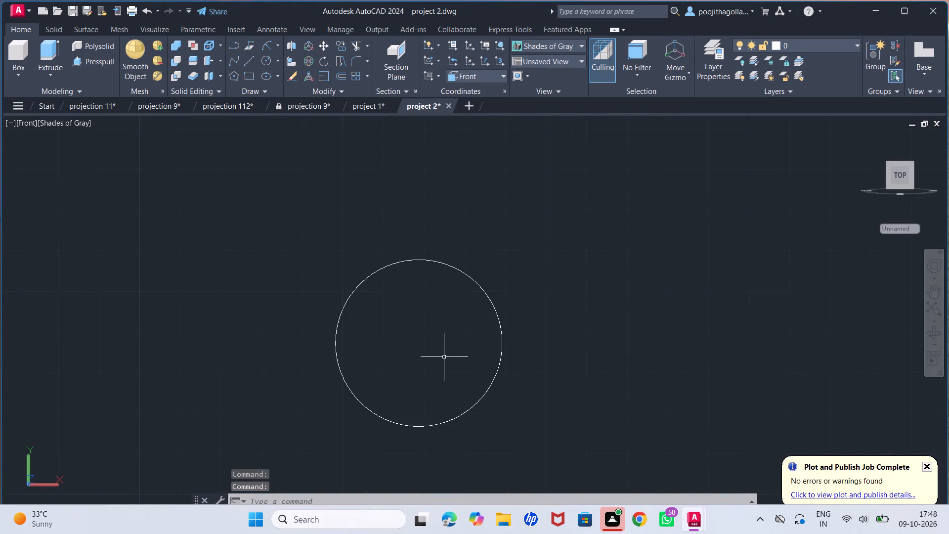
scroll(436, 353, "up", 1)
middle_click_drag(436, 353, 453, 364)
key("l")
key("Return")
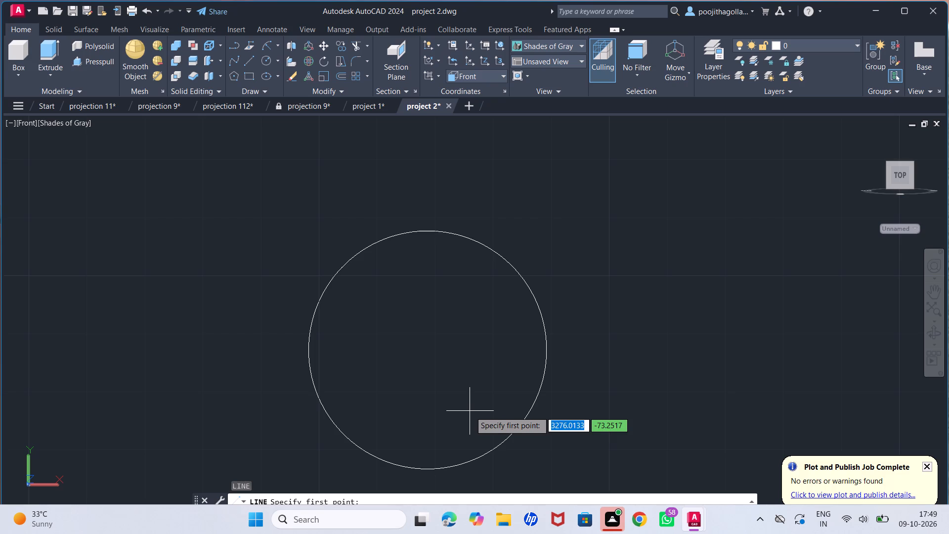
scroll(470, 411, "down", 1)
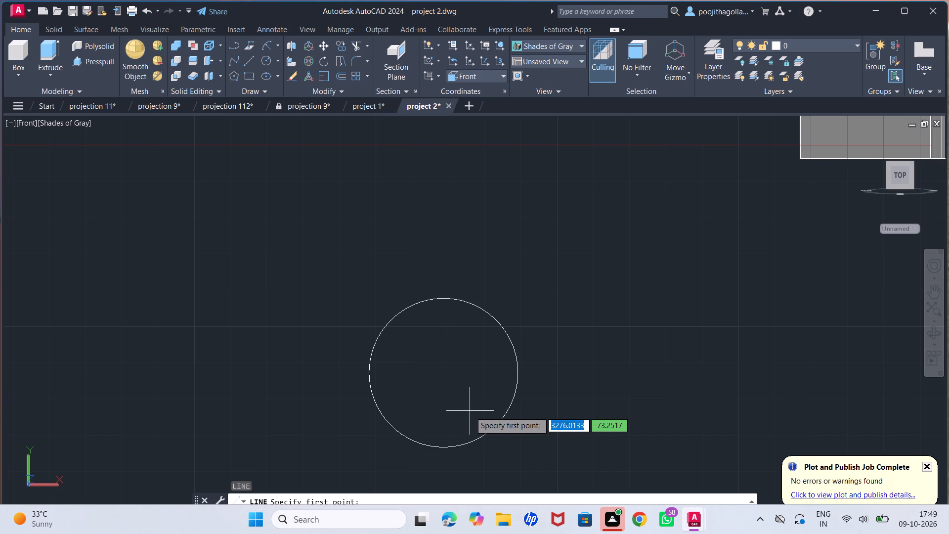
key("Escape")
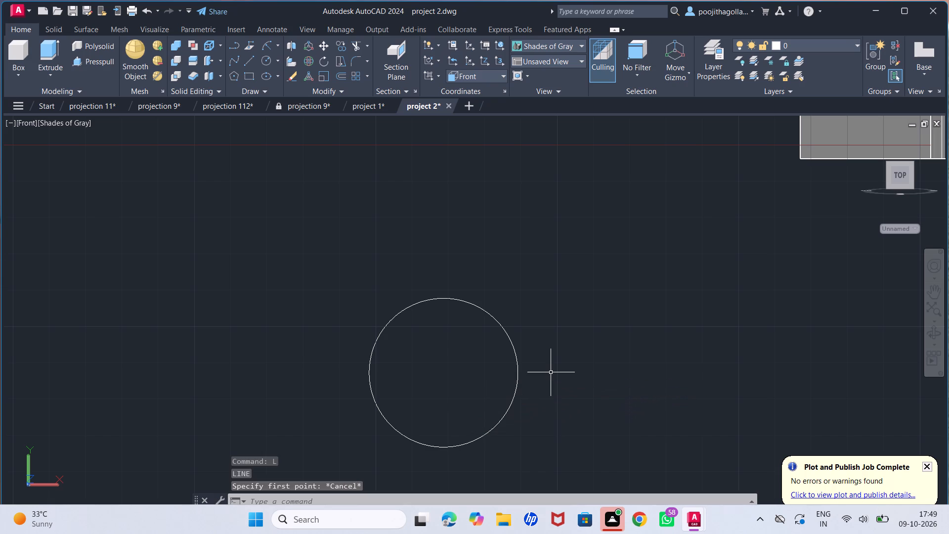
Examine the whole bracket in a 3D orbit view and check the project 2 brief in Fuji.
scroll(551, 373, "down", 2)
middle_click_drag(594, 343, 556, 344)
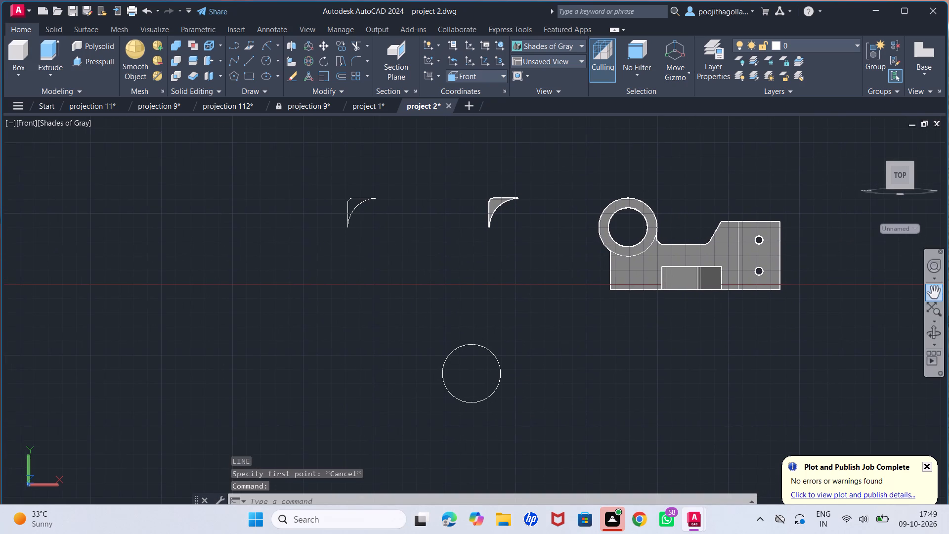
left_click(938, 339)
left_click_drag(794, 289, 717, 357)
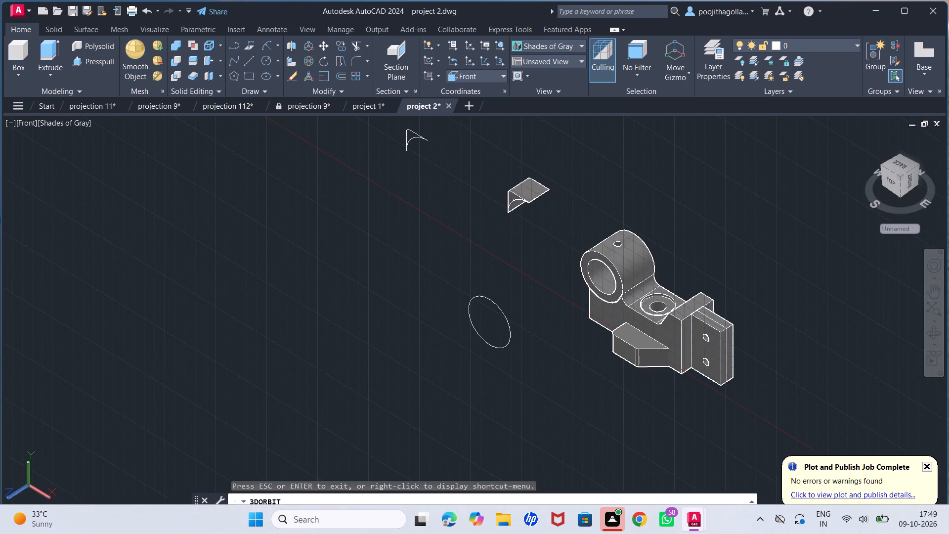
scroll(614, 304, "up", 5)
middle_click_drag(627, 281, 659, 381)
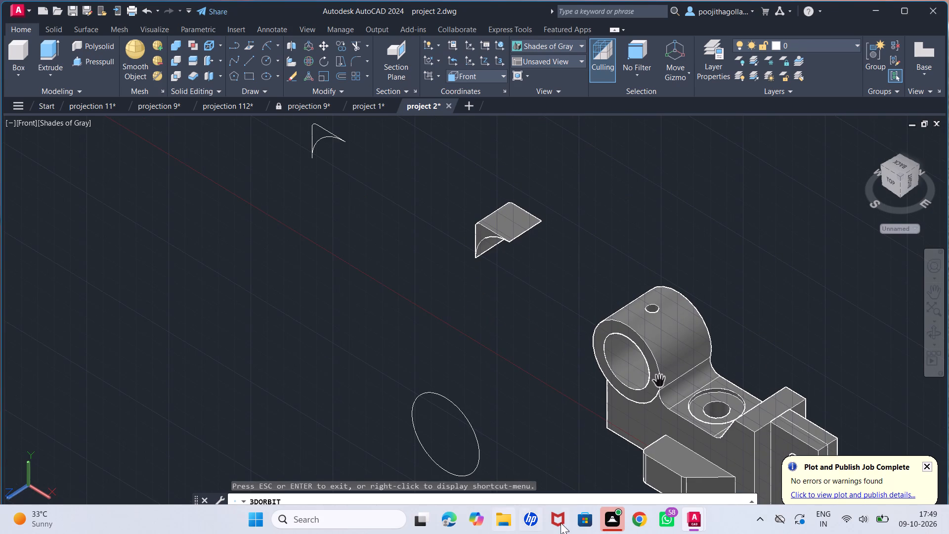
left_click(610, 517)
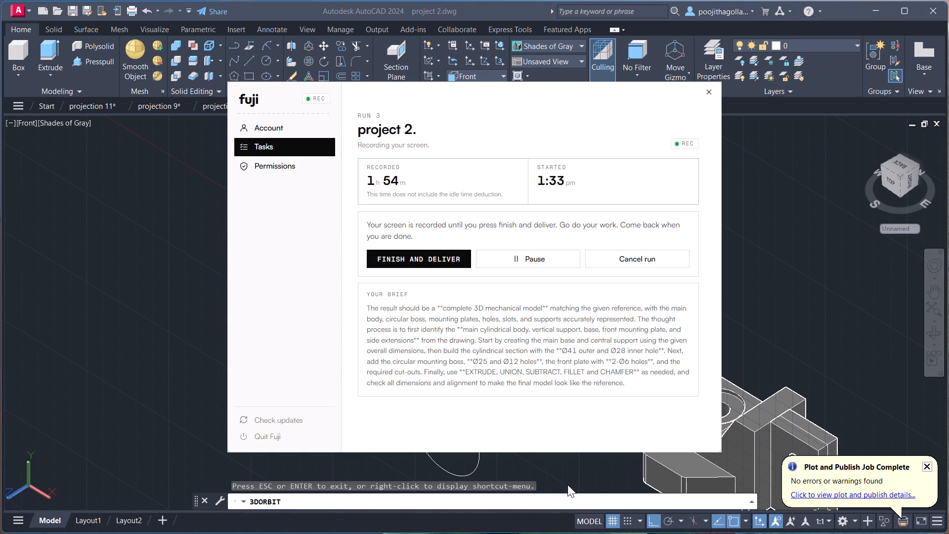
left_click(793, 335)
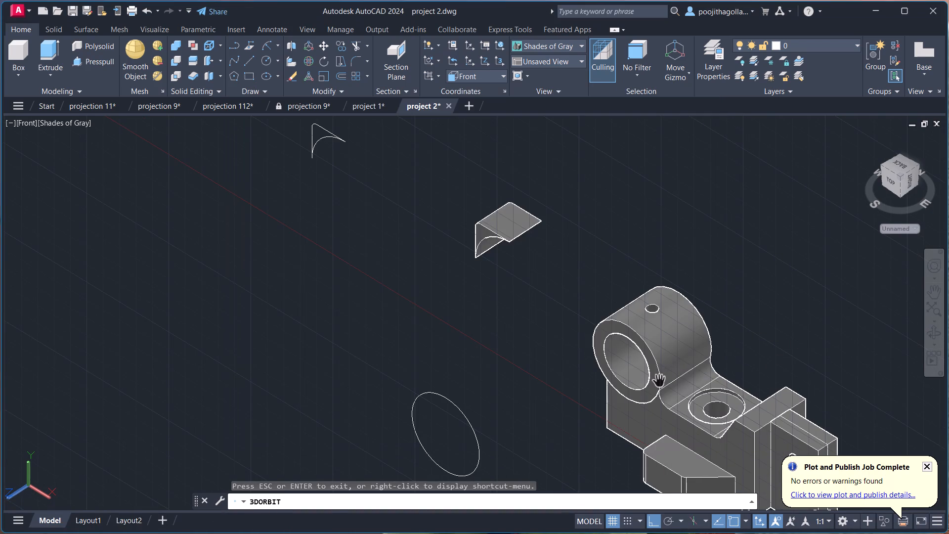
scroll(708, 334, "up", 3)
scroll(744, 300, "down", 2)
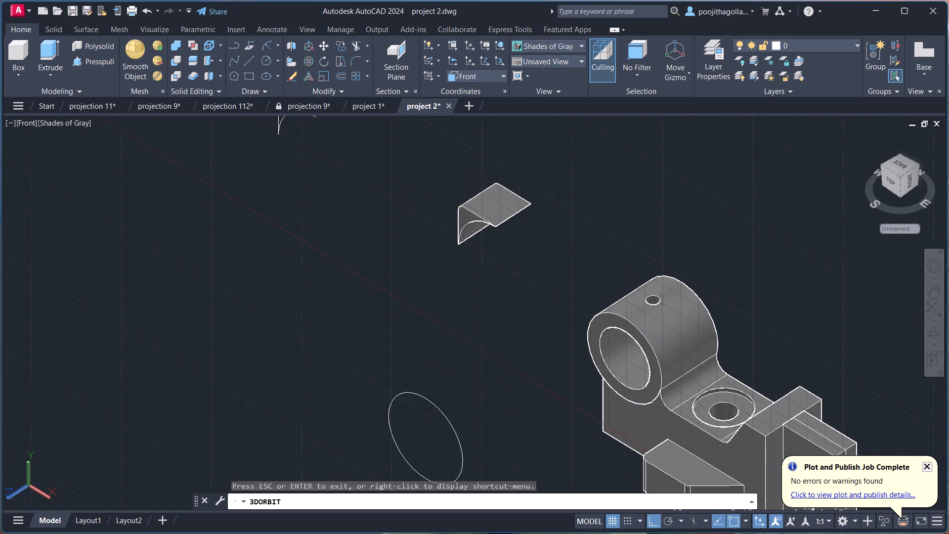
key("Escape")
Undo the recent edits back to before the separate circle was drawn below the bracket and the Front view was set.
key("ctrl+z")
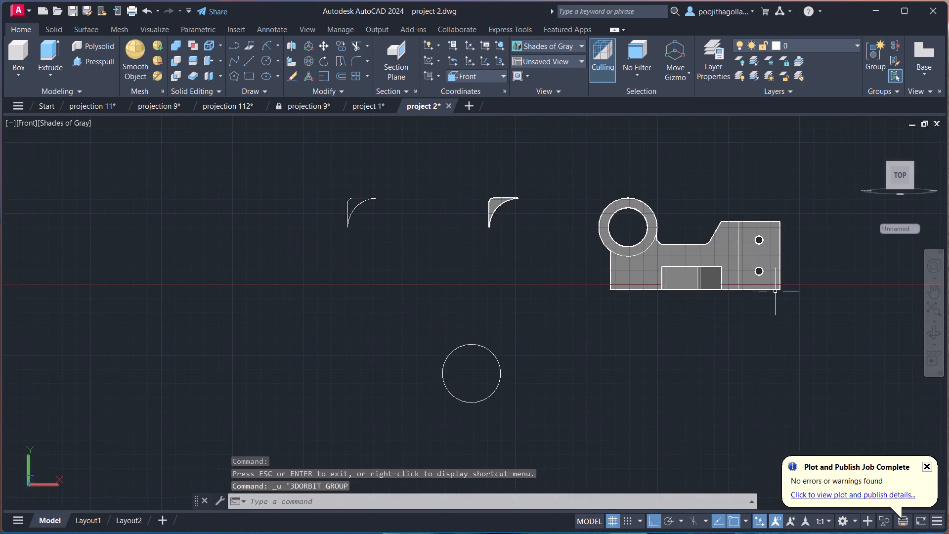
key("ctrl+z")
key("ctrl+z")
key("ctrl+z")
key("ctrl+z")
key("ctrl+z")
key("ctrl+z")
key("ctrl+z")
key("ctrl+z")
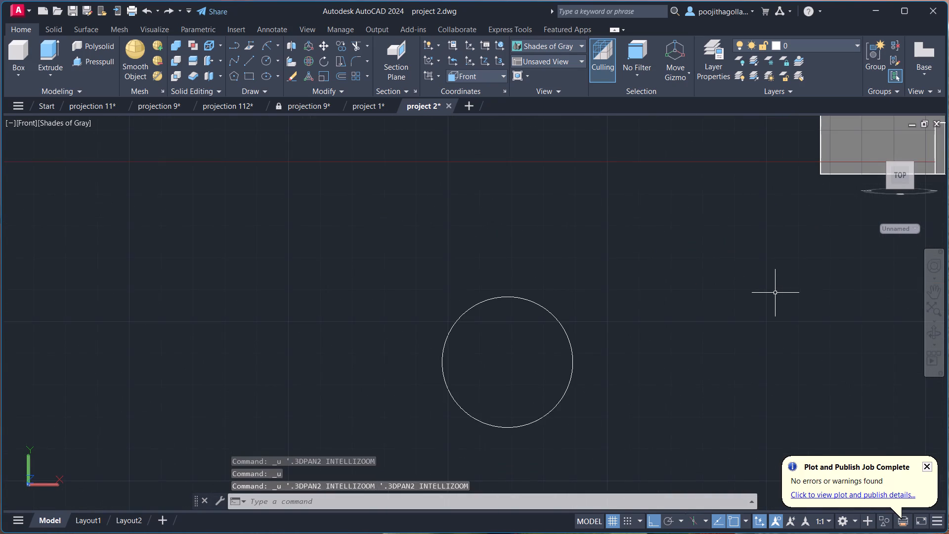
key("ctrl+z")
key("ctrl+z")
key("ctrl+z")
key("ctrl+z")
key("ctrl+z")
key("ctrl+z")
key("ctrl+z")
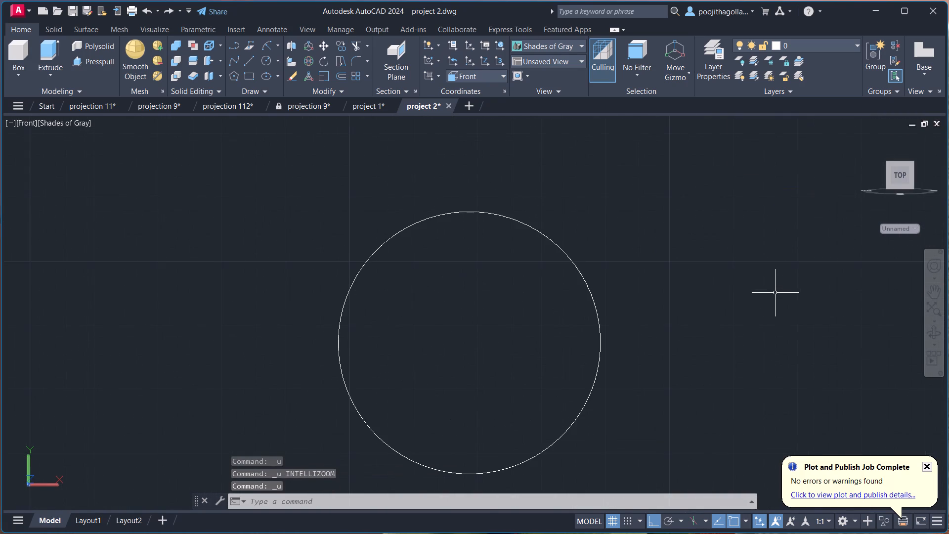
key("ctrl+z")
key("ctrl+z")
key("ctrl+z")
key("ctrl+z")
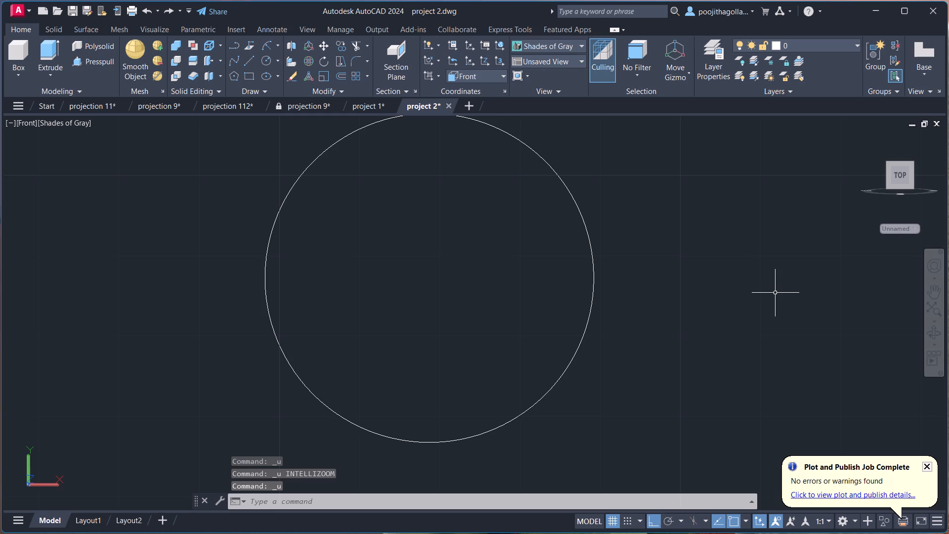
key("ctrl+z")
key("ctrl+z")
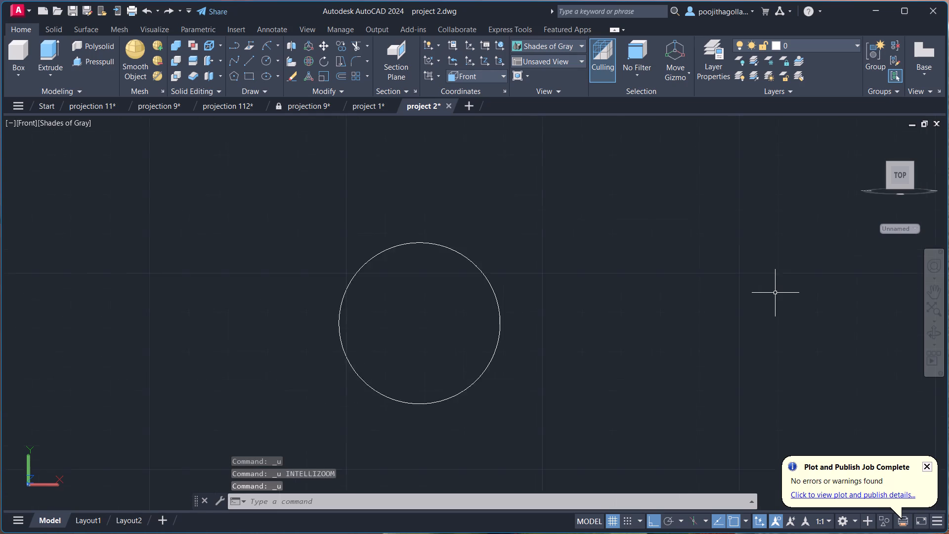
key("ctrl+z")
key("ctrl+z")
key("ctrl+z")
key("ctrl+z")
key("ctrl+z")
key("ctrl+z")
key("ctrl+z")
key("ctrl+z")
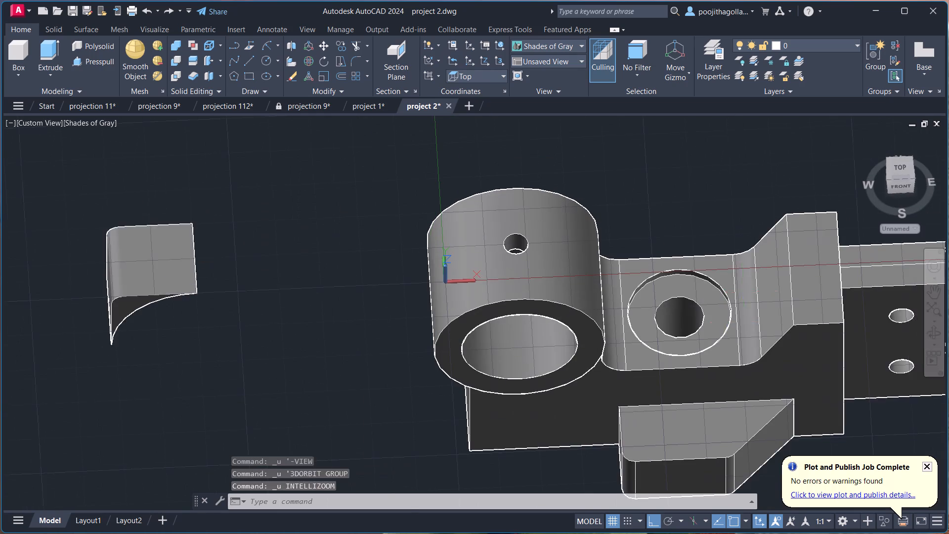
Undo the visual style changes and the move that took the rounded corner piece off the cylinder.
key("ctrl+z")
key("ctrl+z")
key("ctrl+z")
key("ctrl+z")
key("ctrl+z")
key("ctrl+z")
key("ctrl+z")
key("ctrl+z")
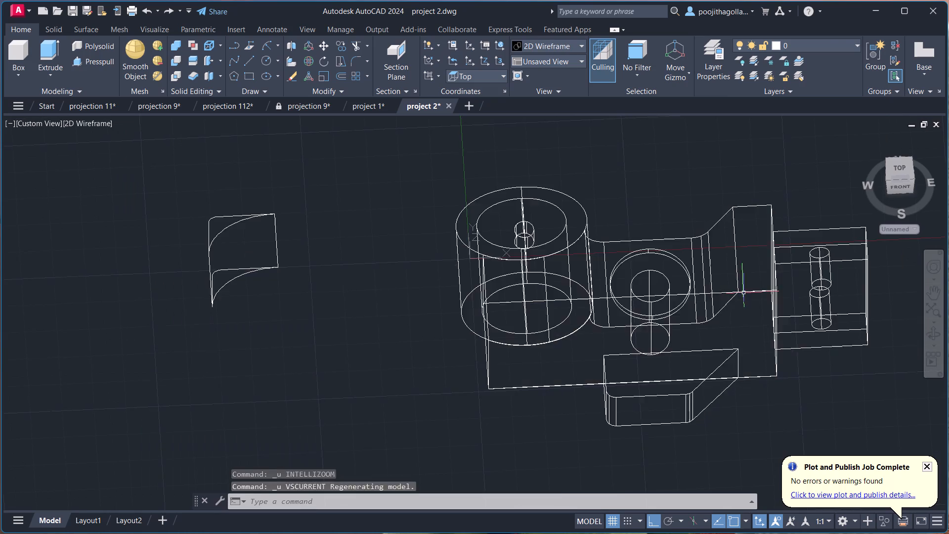
key("ctrl+z")
key("ctrl+z")
key("ctrl+z")
key("ctrl+z")
key("ctrl+z")
key("ctrl+z")
key("ctrl+z")
key("ctrl+z")
key("ctrl+z")
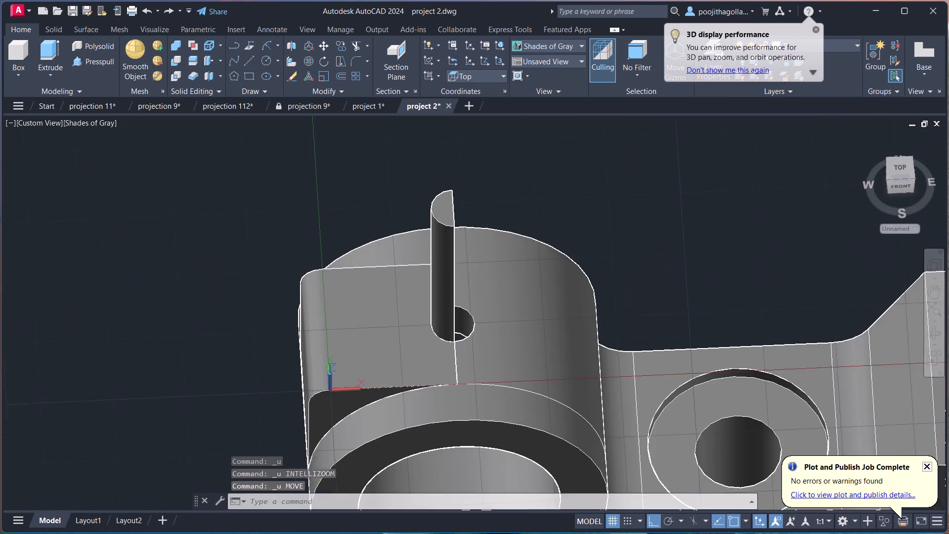
Undo the half-round solid standing in the cylinder's small hole and the join of its profile.
key("ctrl+z")
key("ctrl+z")
key("ctrl+z")
key("ctrl+z")
key("ctrl+z")
key("ctrl+z")
key("ctrl+z")
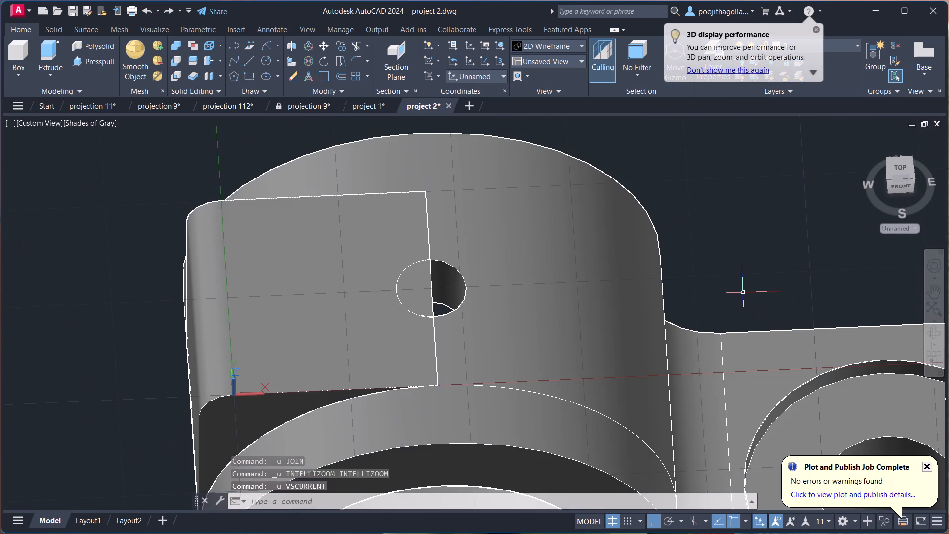
key("ctrl+z")
key("ctrl+z")
key("ctrl+z")
key("ctrl+z")
key("ctrl+z")
key("ctrl+z")
key("ctrl+z")
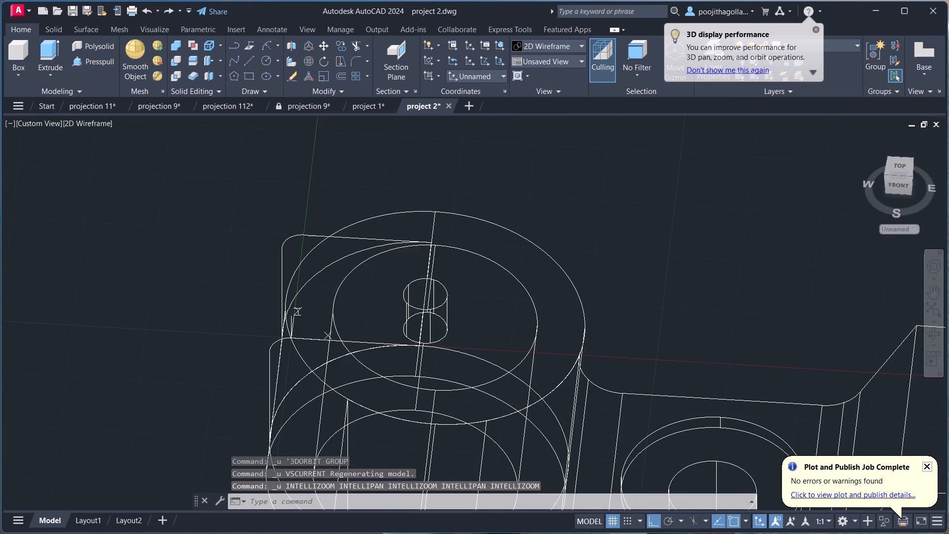
Undo the Presspull, circle and UCS operations made around the small hole on the cylinder.
key("ctrl+z")
key("ctrl+z")
key("ctrl+z")
key("ctrl+z")
key("ctrl+z")
key("ctrl+z")
key("ctrl+z")
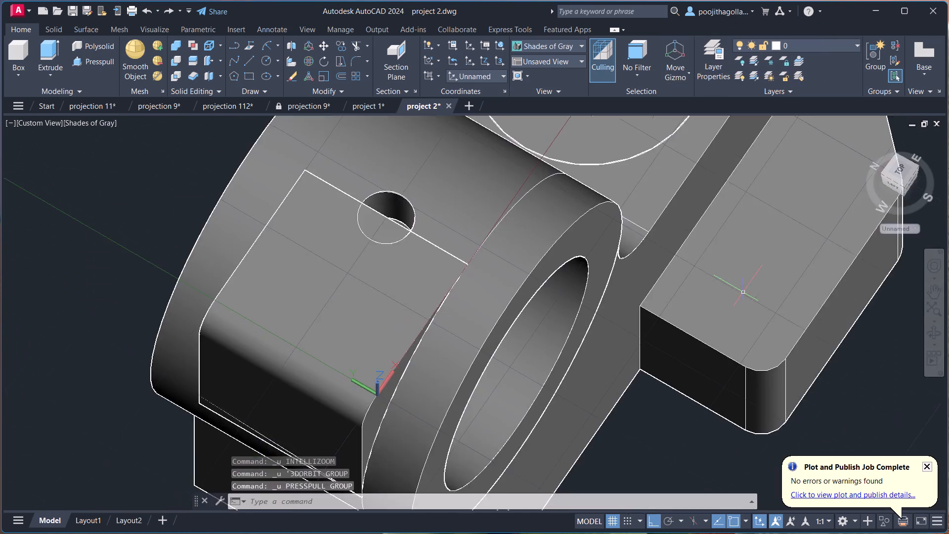
key("ctrl+z")
key("ctrl+z")
key("ctrl+z")
key("ctrl+z")
key("ctrl+z")
key("ctrl+z")
key("ctrl+z")
key("ctrl+z")
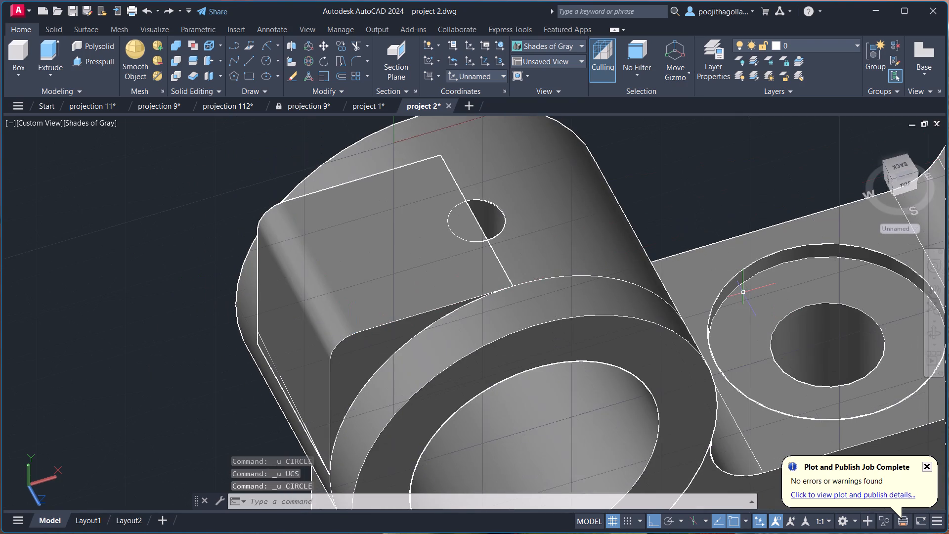
Undo the subtraction that cut the small hole through the top of the cylinder, back to its circle outline.
key("ctrl+z")
key("ctrl+z")
key("ctrl+z")
key("ctrl+z")
key("ctrl+z")
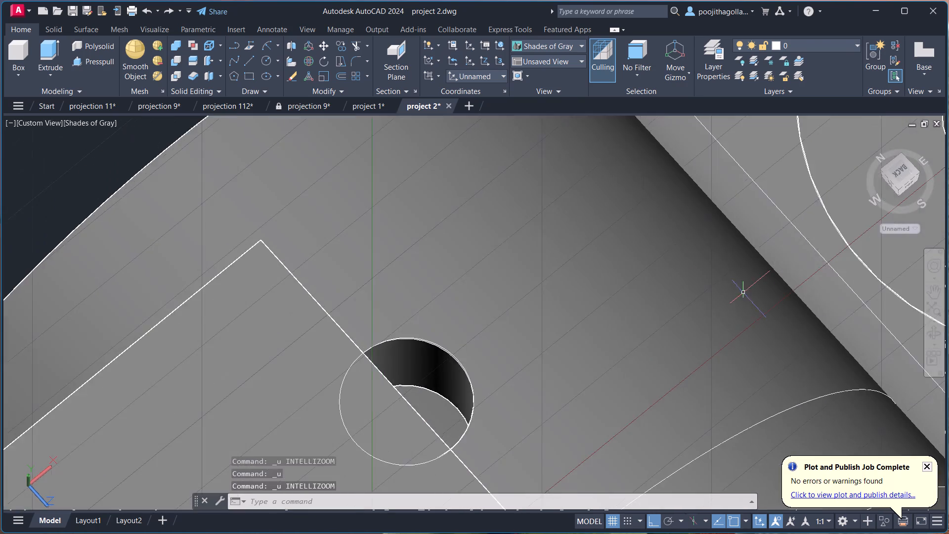
key("ctrl+z")
key("ctrl+z")
key("ctrl+z")
key("ctrl+z")
key("ctrl+z")
key("ctrl+z")
key("ctrl+z")
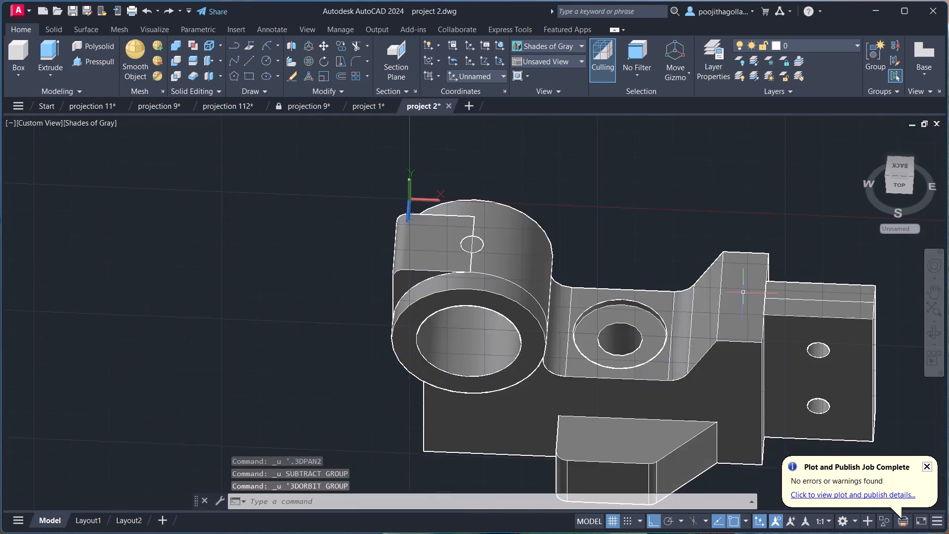
key("ctrl+z")
key("ctrl+z")
key("ctrl+z")
key("ctrl+z")
key("ctrl+z")
key("ctrl+z")
key("ctrl+z")
key("ctrl+z")
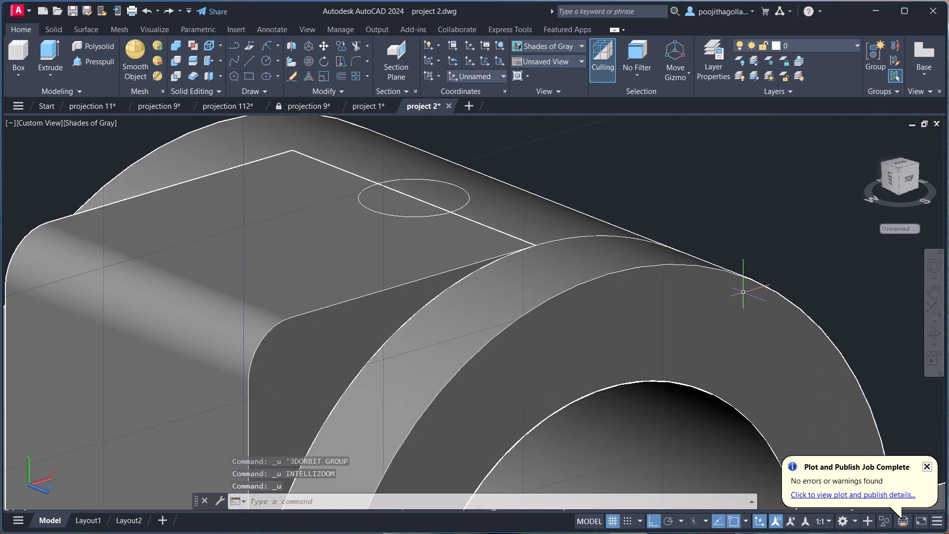
Undo the placement of the rounded corner solid on the cylinder and the preceding erasures.
key("ctrl+z")
key("ctrl+z")
key("ctrl+z")
key("ctrl+z")
key("ctrl+z")
key("ctrl+z")
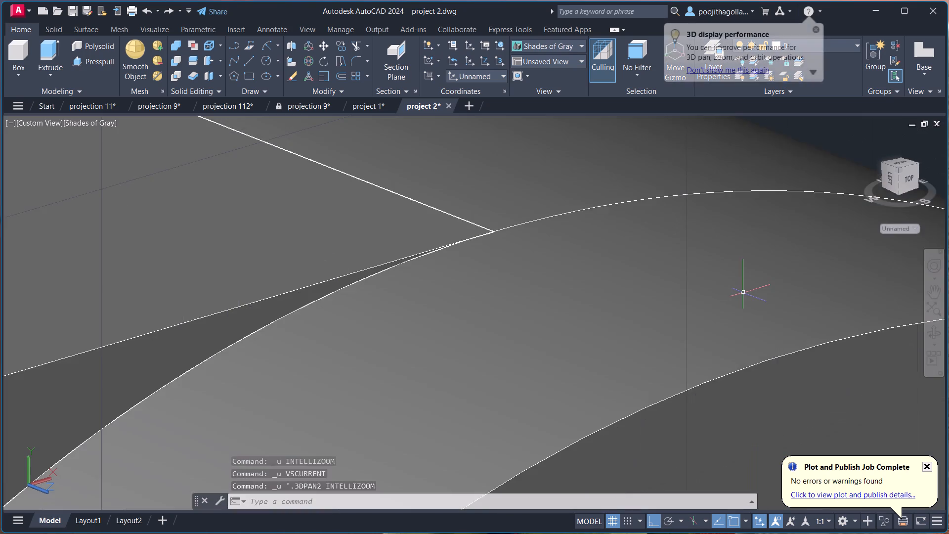
key("ctrl+z")
key("ctrl+z")
key("ctrl+z")
key("ctrl+z")
key("ctrl+z")
key("ctrl+z")
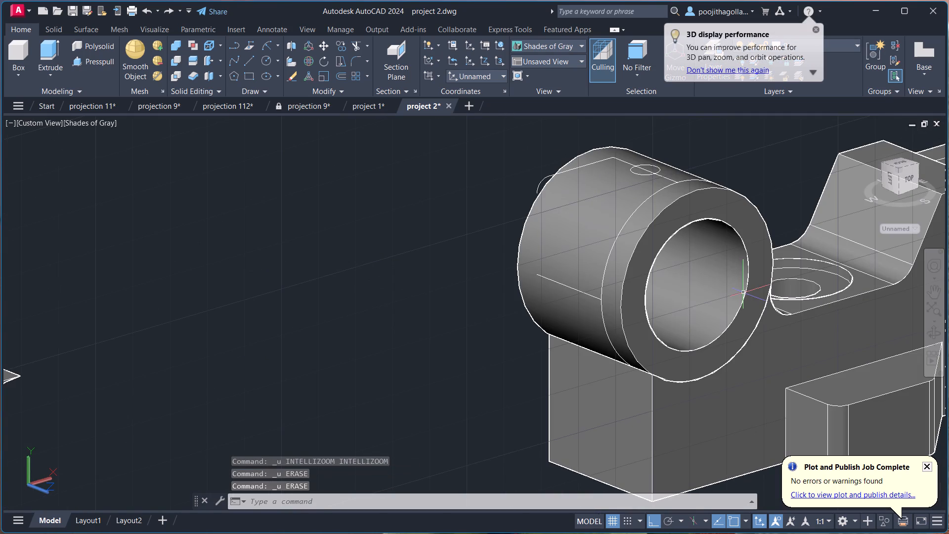
key("ctrl+z")
key("ctrl+z")
key("ctrl+z")
key("ctrl+z")
key("ctrl+z")
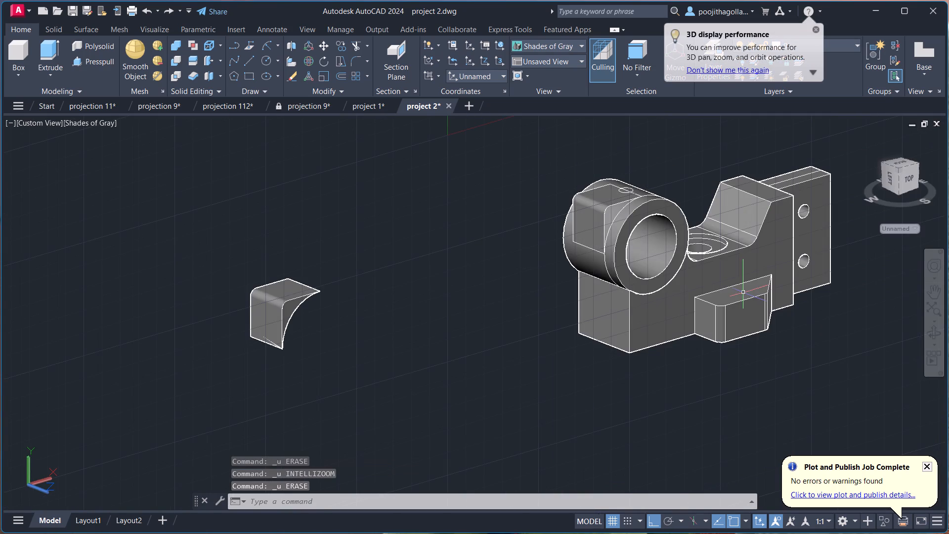
Undo the corner solid's extrusion and the latest arc, circle and trim operations on its profile.
key("ctrl+z")
key("ctrl+z")
key("ctrl+z")
key("ctrl+z")
key("ctrl+z")
key("ctrl+z")
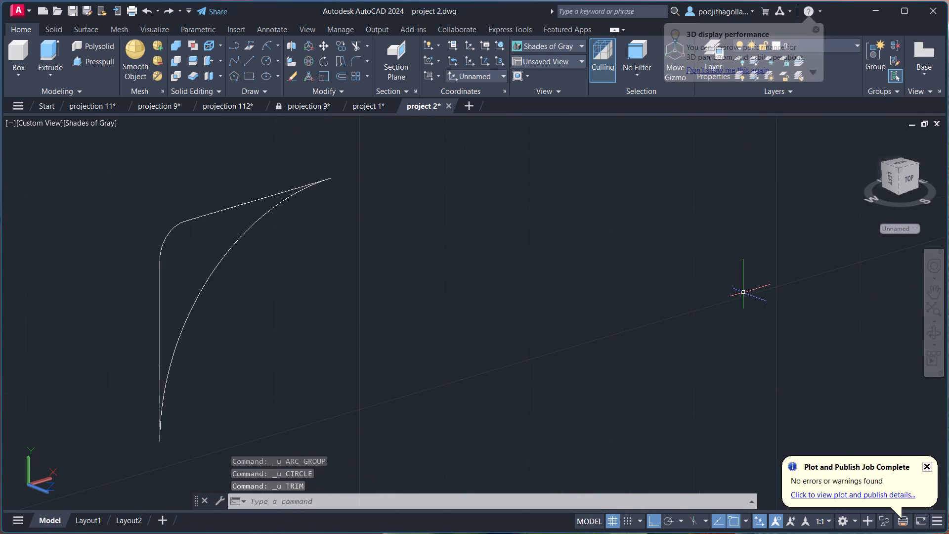
Undo the latest trim and move operations on the rounded corner profile.
key("ctrl+z")
key("ctrl+z")
key("ctrl+z")
key("ctrl+z")
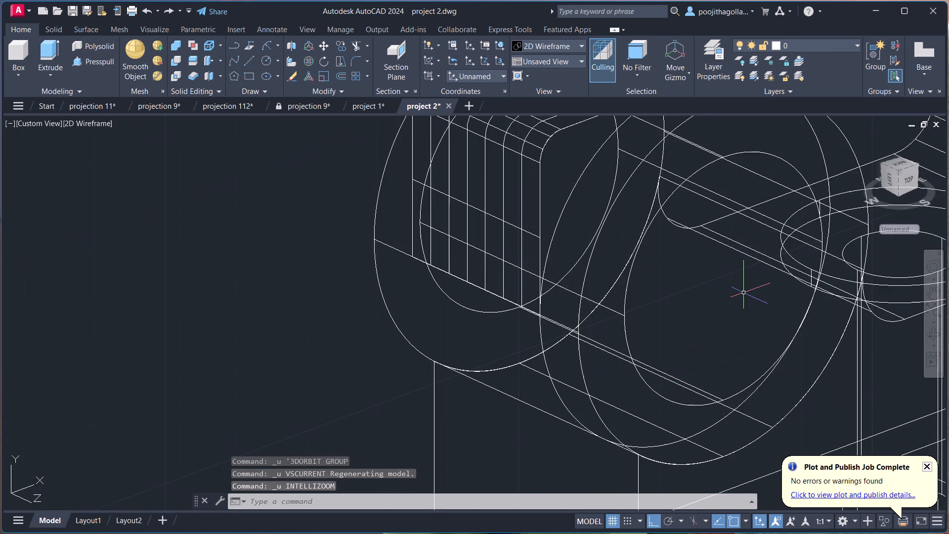
key("ctrl+z")
key("ctrl+z")
key("ctrl+z")
key("ctrl+z")
key("ctrl+z")
key("ctrl+z")
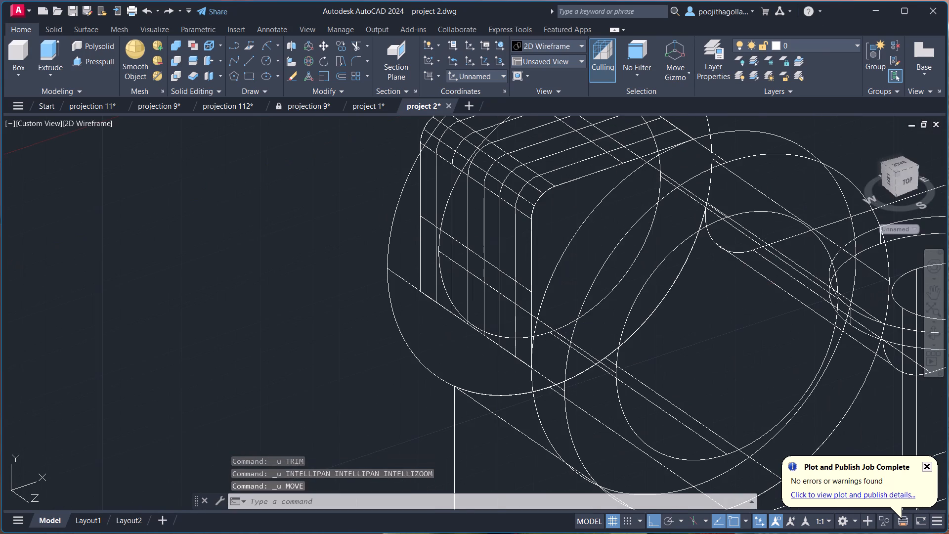
key("ctrl+z")
key("ctrl+z")
key("ctrl+z")
key("ctrl+z")
key("ctrl+z")
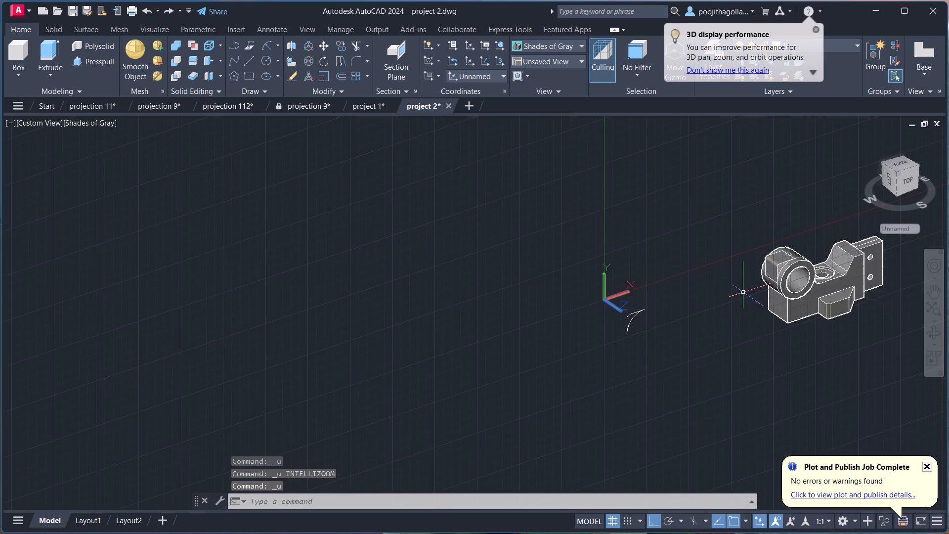
Undo the Presspull operations that cut the rounded corner into the cylinder.
key("ctrl+z")
key("ctrl+z")
key("ctrl+z")
key("ctrl+z")
key("ctrl+z")
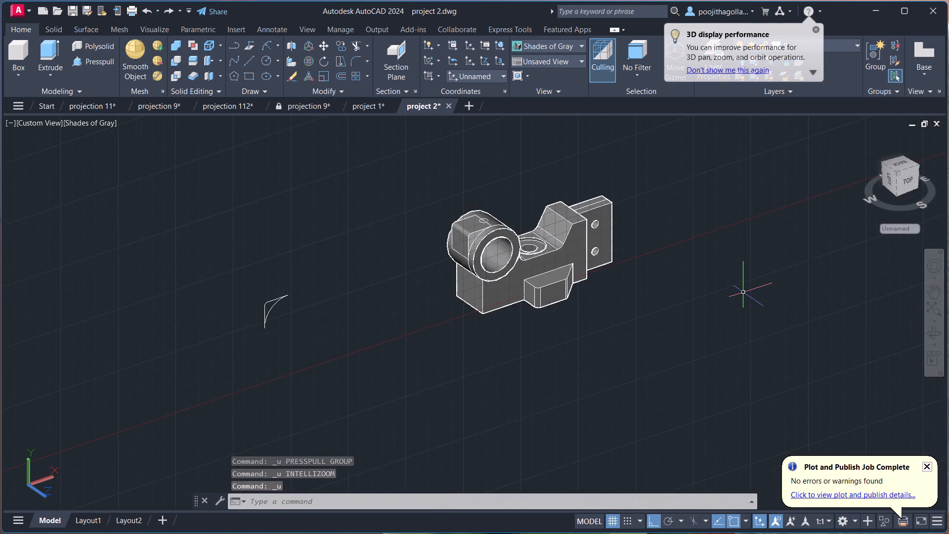
key("ctrl+z")
key("ctrl+z")
key("ctrl+z")
key("ctrl+z")
key("ctrl+z")
key("ctrl+z")
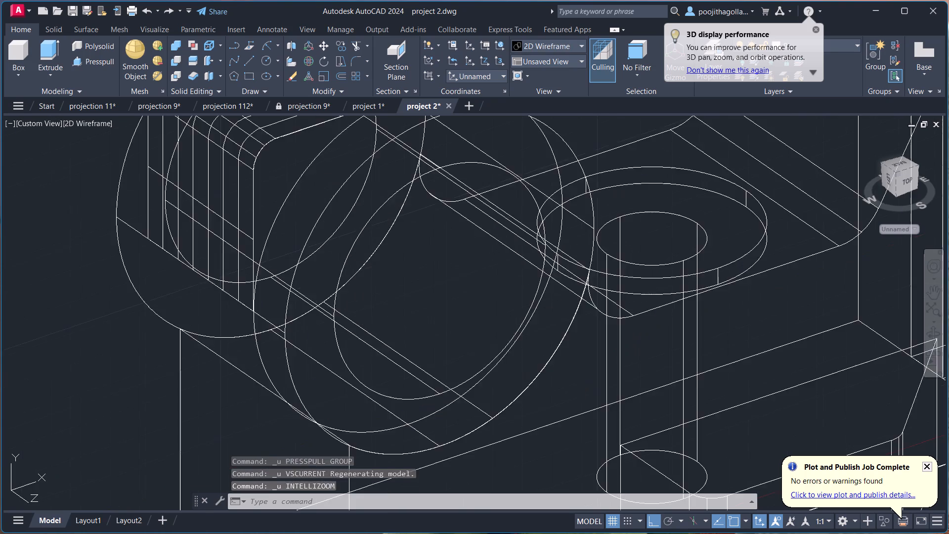
key("ctrl+z")
key("ctrl+z")
key("ctrl+z")
key("ctrl+z")
key("ctrl+z")
key("ctrl+z")
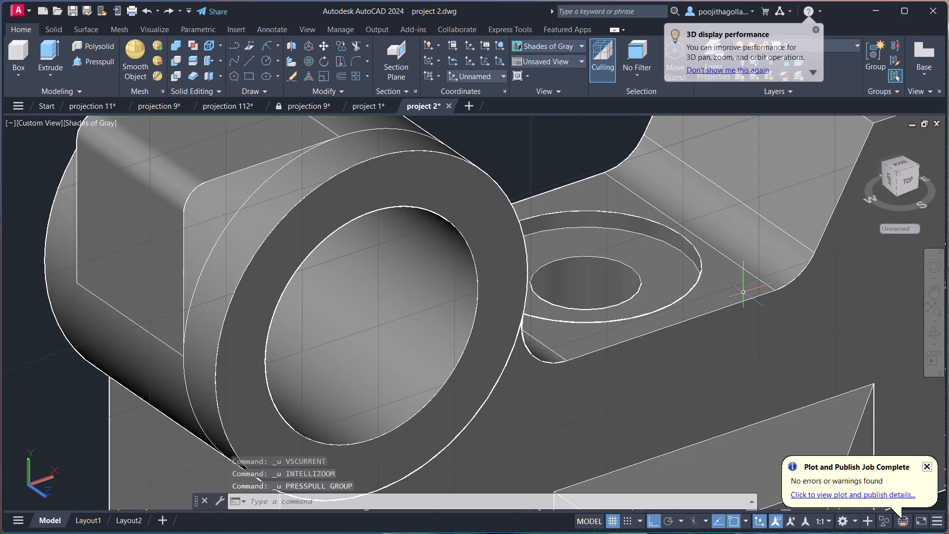
key("ctrl+z")
key("ctrl+z")
key("ctrl+z")
key("ctrl+z")
key("ctrl+z")
key("ctrl+z")
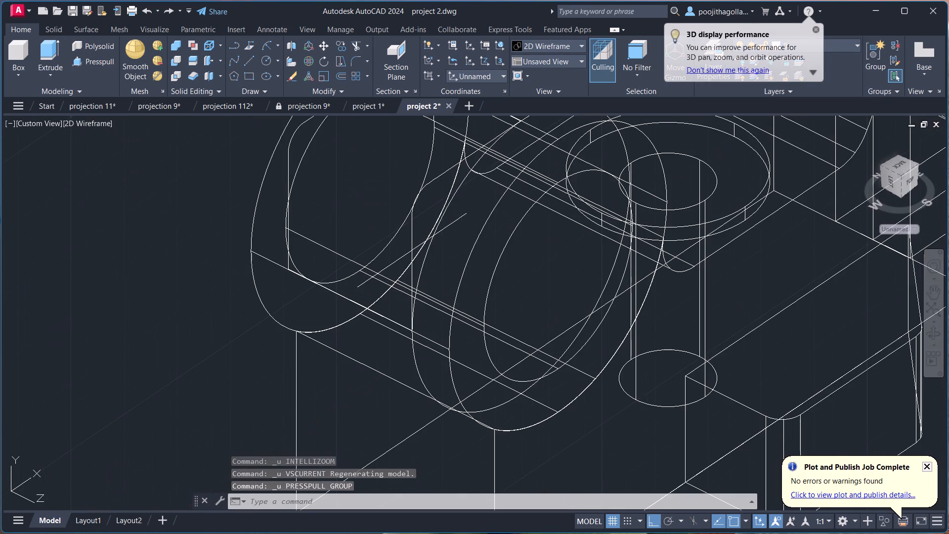
Undo the join of the corner profile and the preceding edits around the cylinder's corner outline.
key("ctrl+z")
key("ctrl+z")
key("ctrl+z")
key("ctrl+z")
key("ctrl+z")
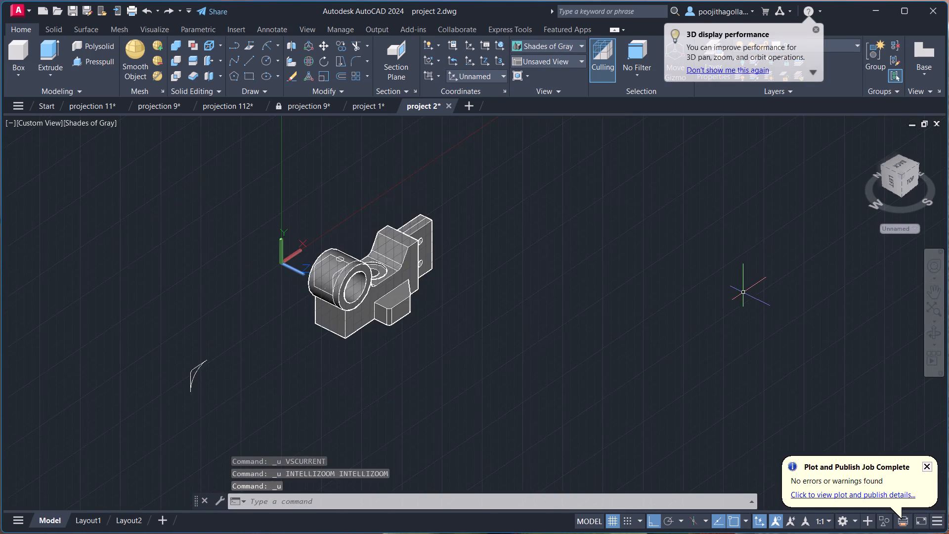
key("ctrl+z")
key("ctrl+z")
key("ctrl+z")
key("ctrl+z")
key("ctrl+z")
key("ctrl+z")
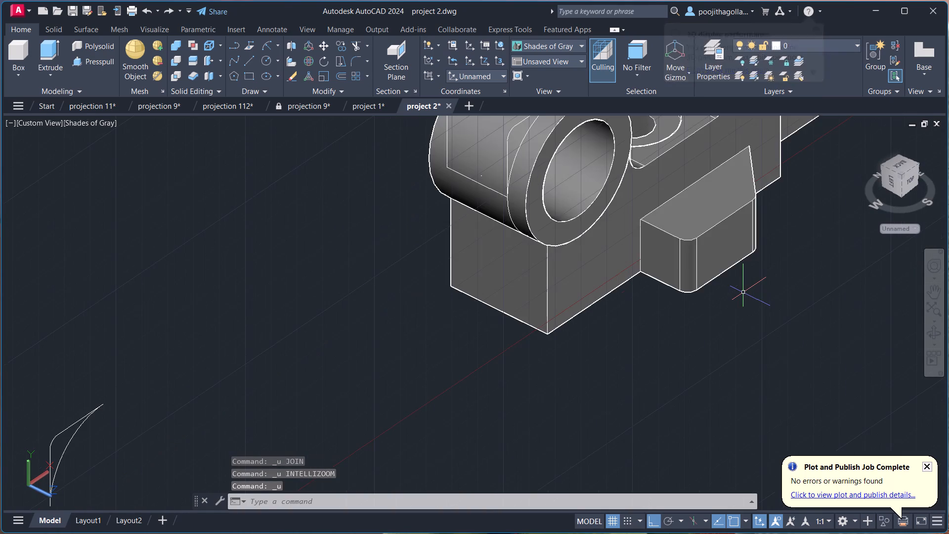
key("ctrl+z")
key("ctrl+z")
key("ctrl+z")
key("ctrl+z")
key("ctrl+z")
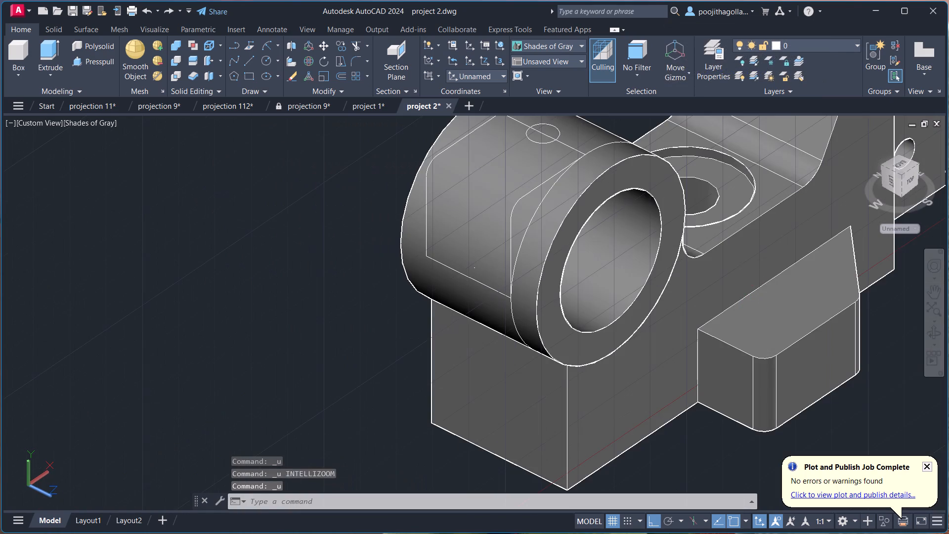
Undo the earlier Presspull and join operations on the corner profile, back to the Front UCS.
key("ctrl+z")
key("ctrl+z")
key("ctrl+z")
key("ctrl+z")
key("ctrl+z")
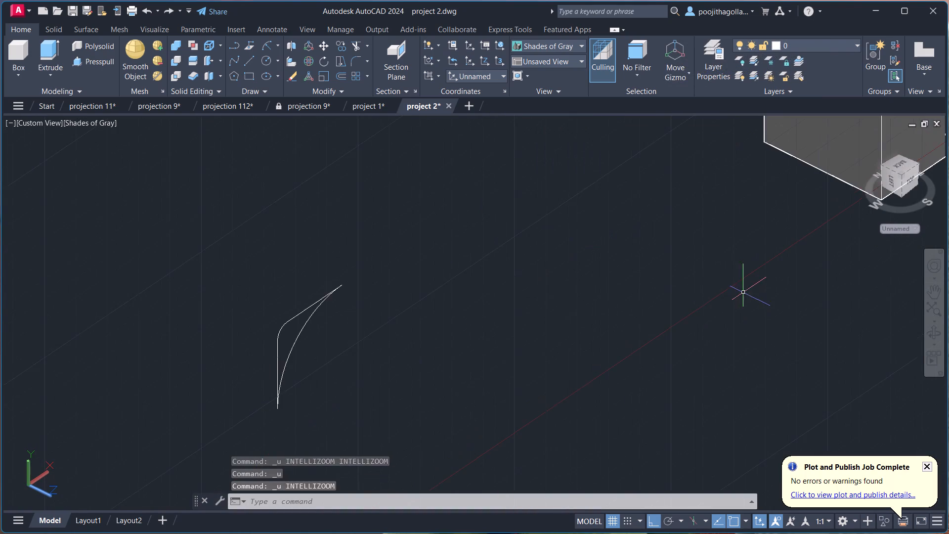
key("ctrl+z")
key("ctrl+z")
key("ctrl+z")
key("ctrl+z")
key("ctrl+z")
key("ctrl+z")
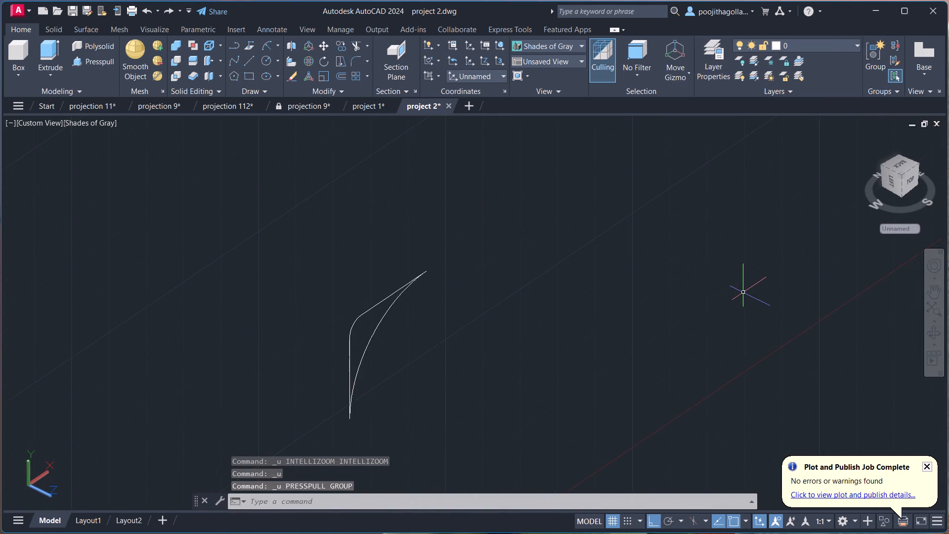
key("ctrl+z")
key("ctrl+z")
key("ctrl+z")
key("ctrl+z")
key("ctrl+z")
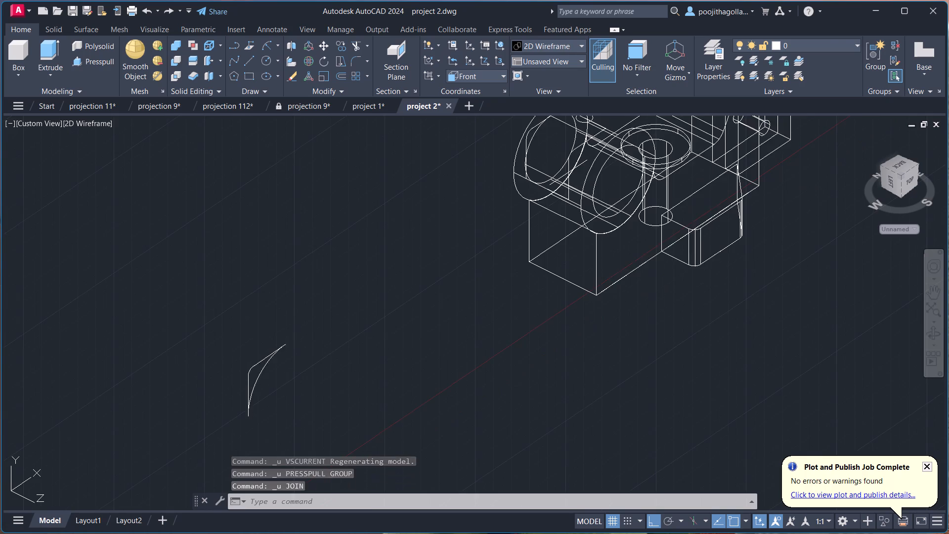
Undo the trim of the corner profile and its copies beside the bracket and on the cylinder.
key("ctrl+z")
key("ctrl+z")
key("ctrl+z")
key("ctrl+z")
key("ctrl+z")
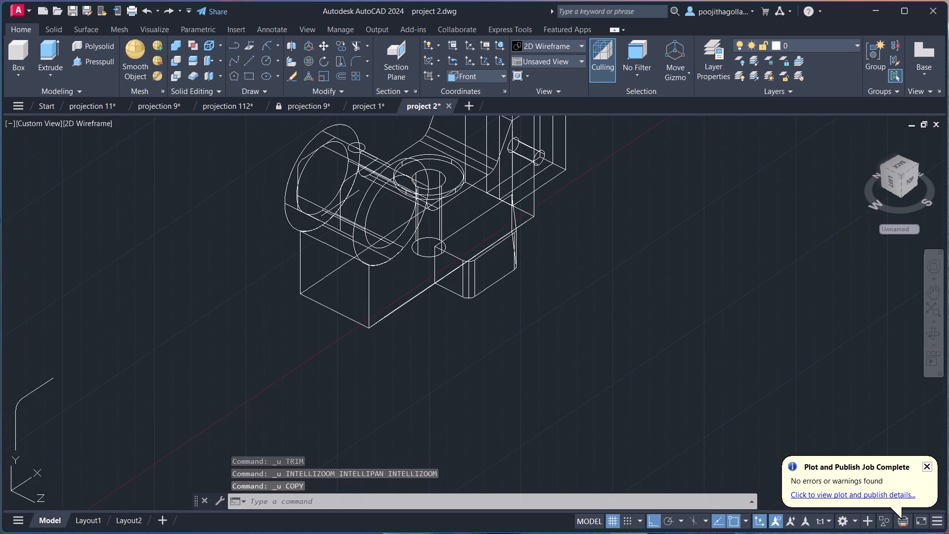
key("ctrl+z")
key("ctrl+z")
key("ctrl+z")
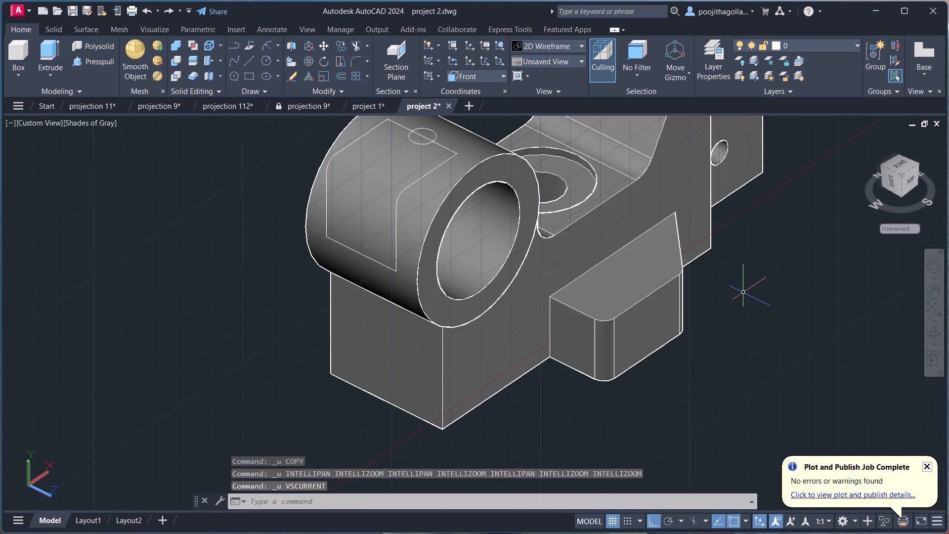
Undo the circle and erase operations made around the cylinder's rounded corner outline.
key("ctrl+z")
key("ctrl+z")
key("ctrl+z")
key("ctrl+z")
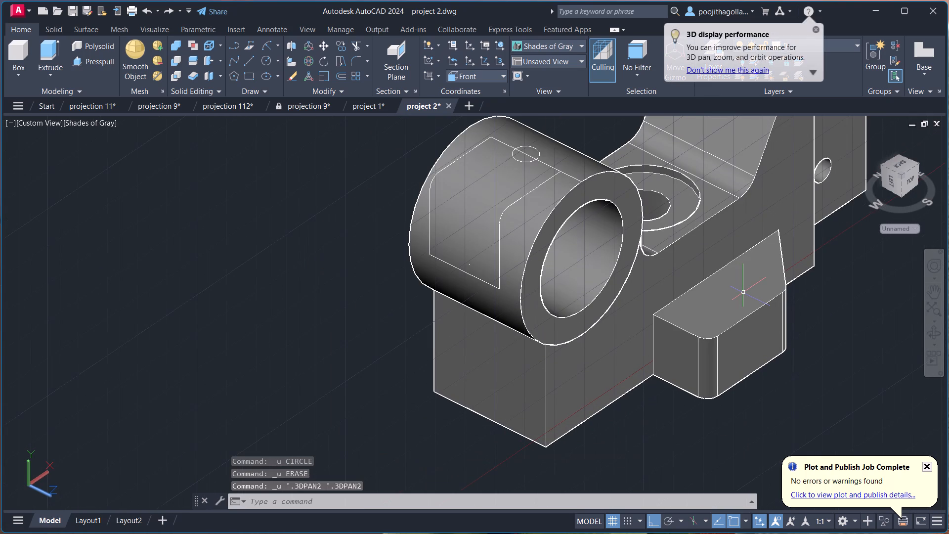
key("ctrl+z")
key("ctrl+z")
key("ctrl+z")
key("ctrl+z")
key("ctrl+z")
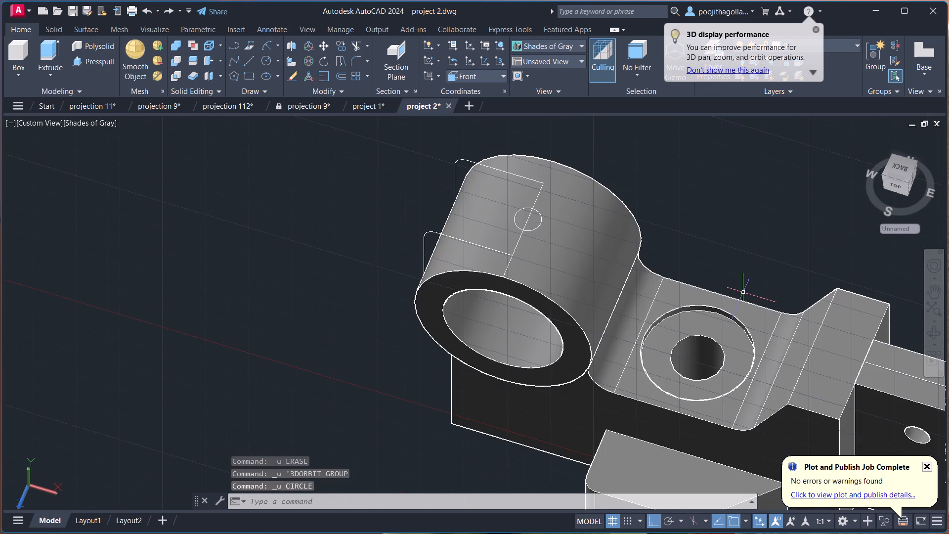
Undo the fillets on the cylinder's two corner outlines and the erasure made before them.
key("ctrl+z")
key("ctrl+z")
key("ctrl+z")
key("ctrl+z")
key("ctrl+z")
key("ctrl+z")
key("ctrl+z")
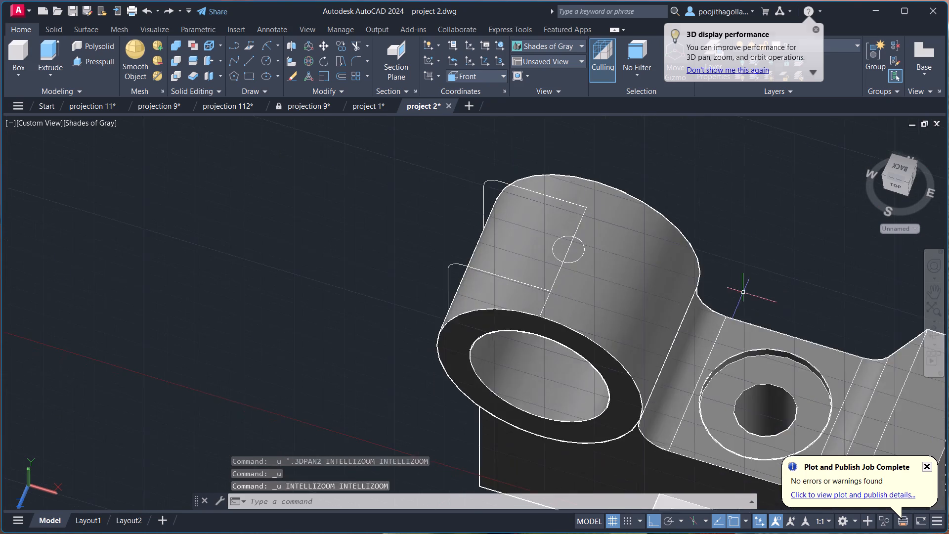
key("ctrl+z")
key("ctrl+z")
key("ctrl+z")
key("ctrl+z")
key("ctrl+z")
key("ctrl+z")
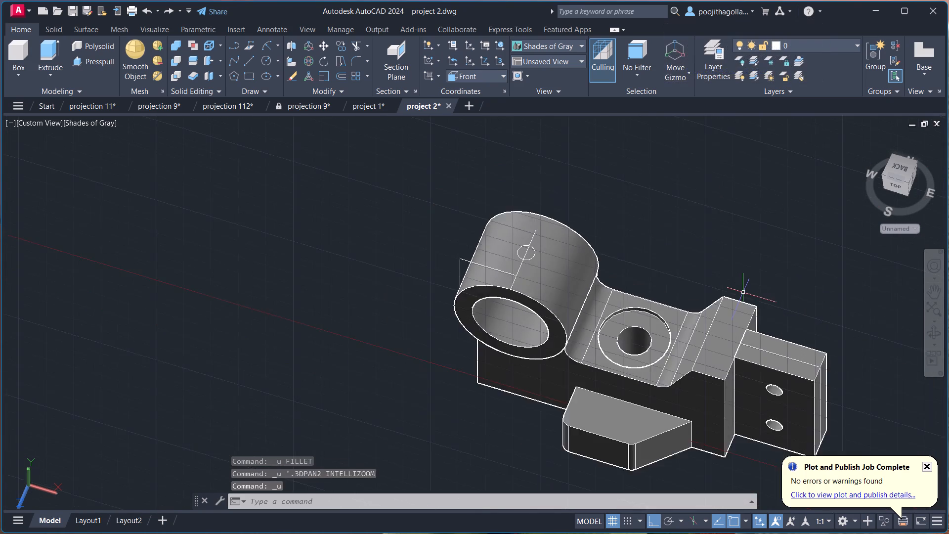
key("ctrl+z")
key("ctrl+z")
key("ctrl+z")
key("ctrl+z")
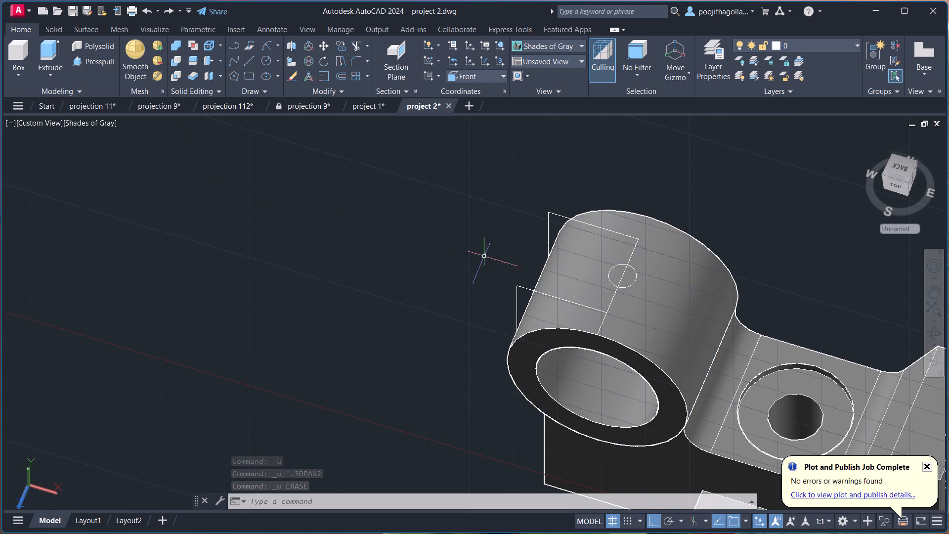
Erase the small circle on top of the cylinder.
scroll(653, 276, "up", 3)
scroll(653, 276, "down", 1)
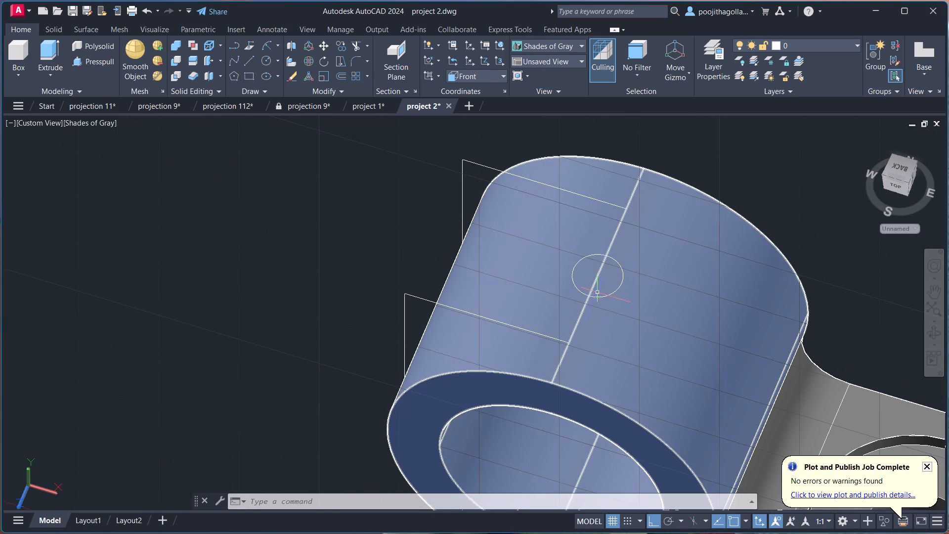
left_click(600, 296)
key("Delete")
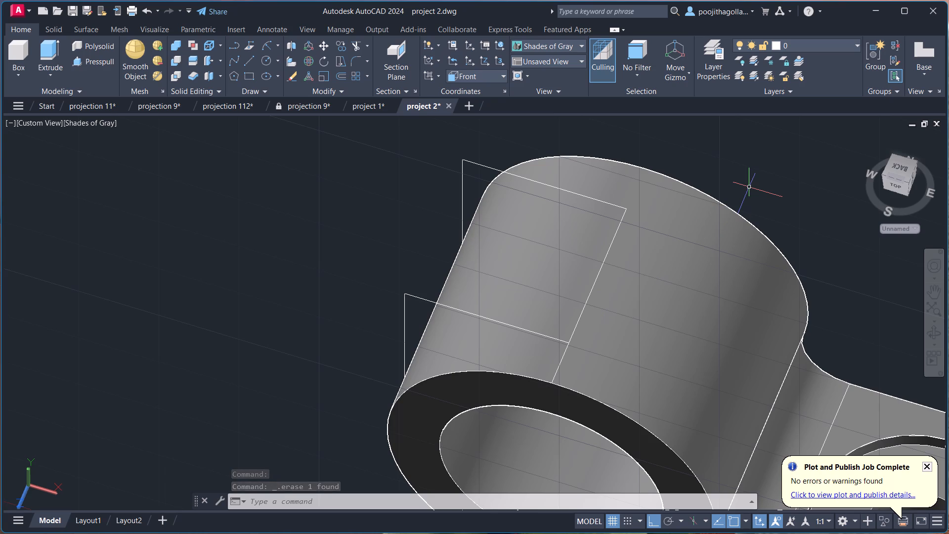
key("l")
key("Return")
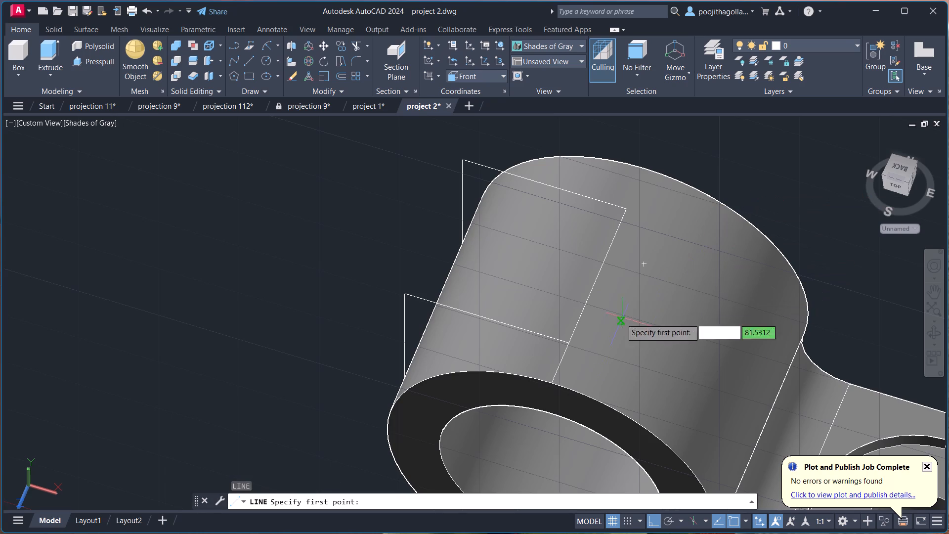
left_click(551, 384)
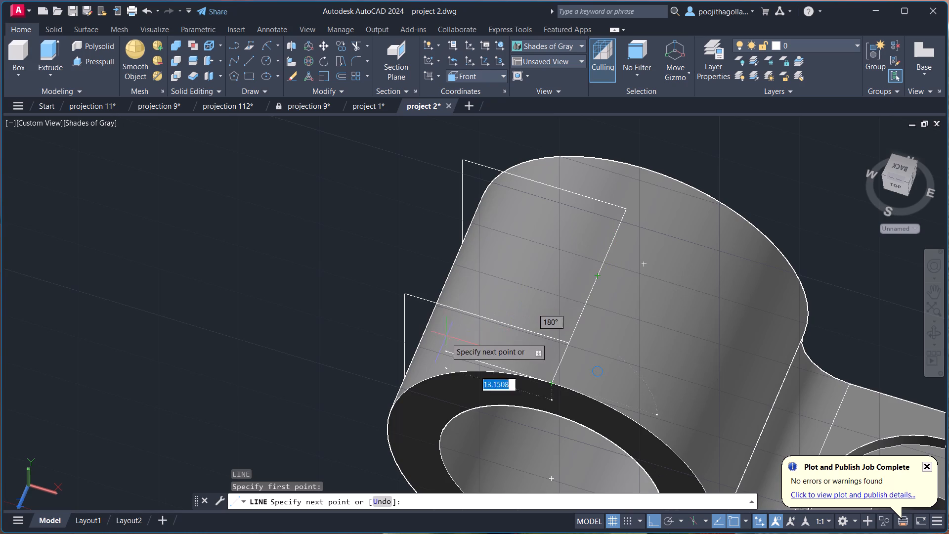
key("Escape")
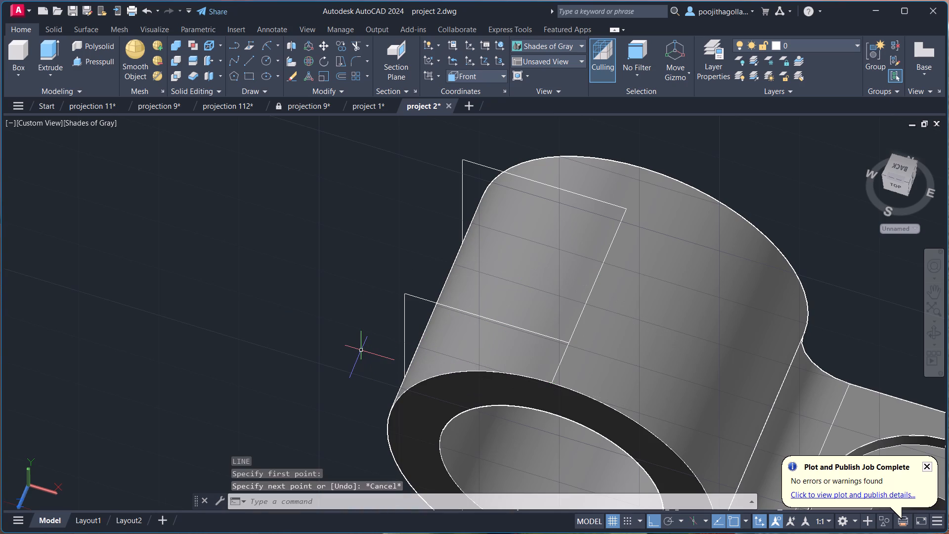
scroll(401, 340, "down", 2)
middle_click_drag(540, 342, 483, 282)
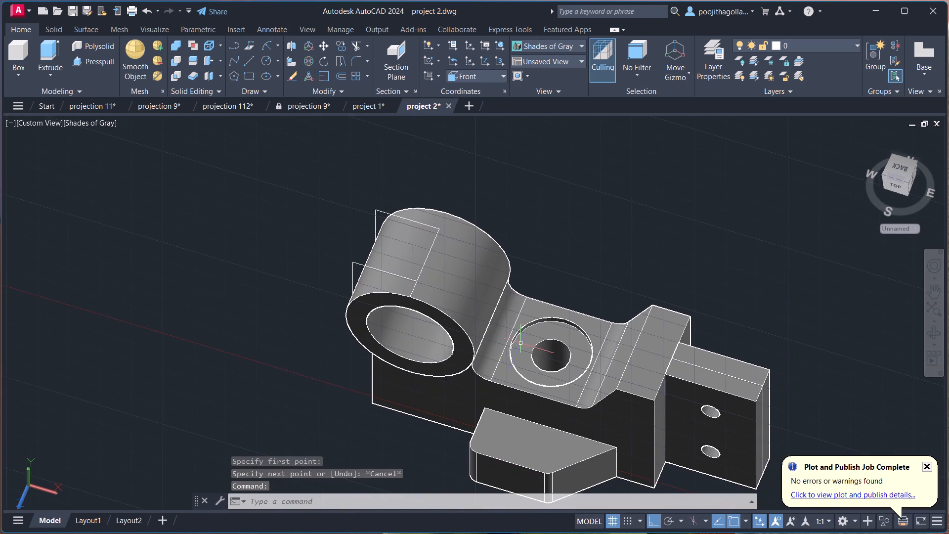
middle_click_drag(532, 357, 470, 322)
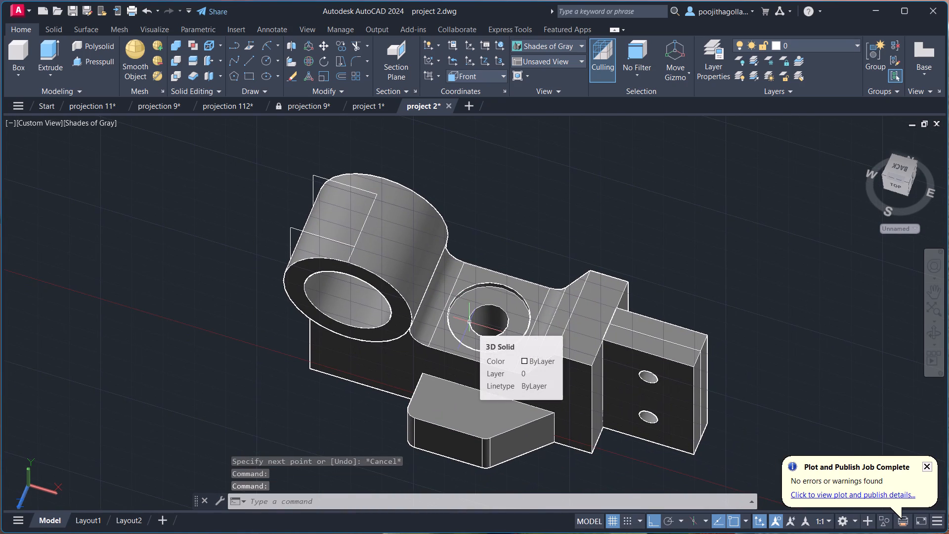
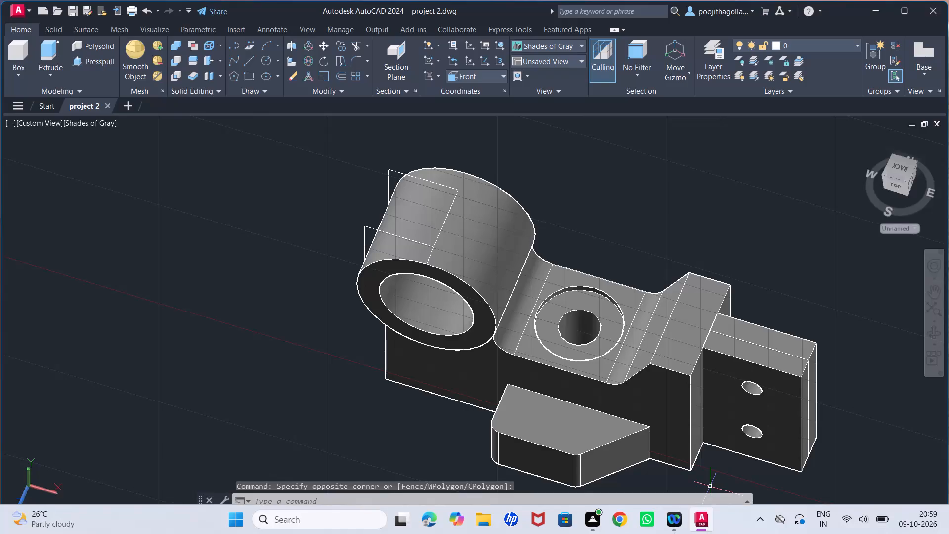
Erase the loose vertical line beside the open cylinder, just above the end of the bracket's base block.
middle_click_drag(556, 289, 528, 241)
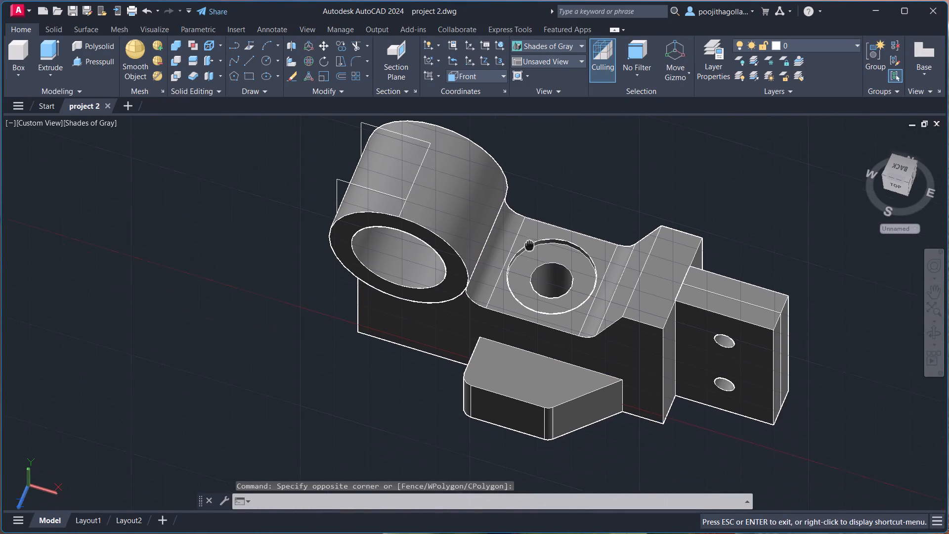
middle_click_drag(528, 241, 527, 239)
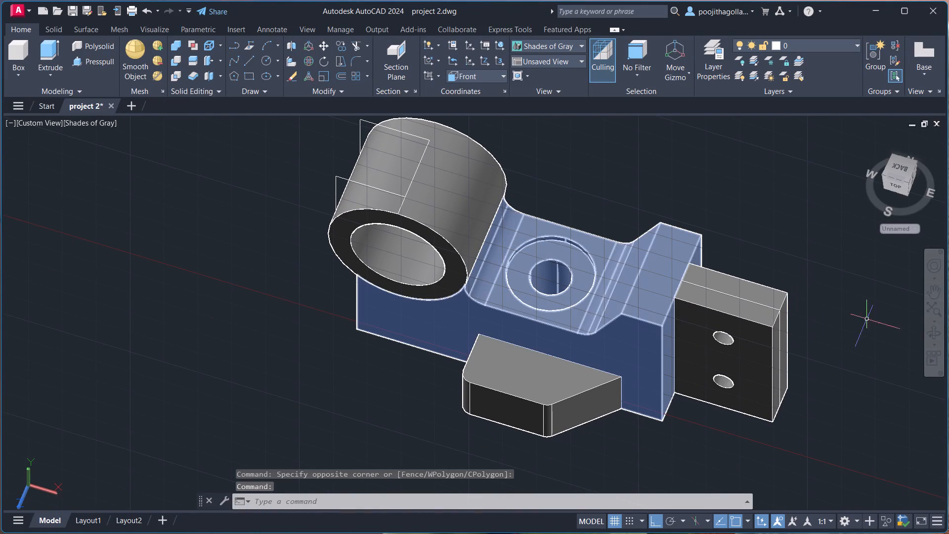
left_click(934, 335)
left_click_drag(756, 275, 789, 227)
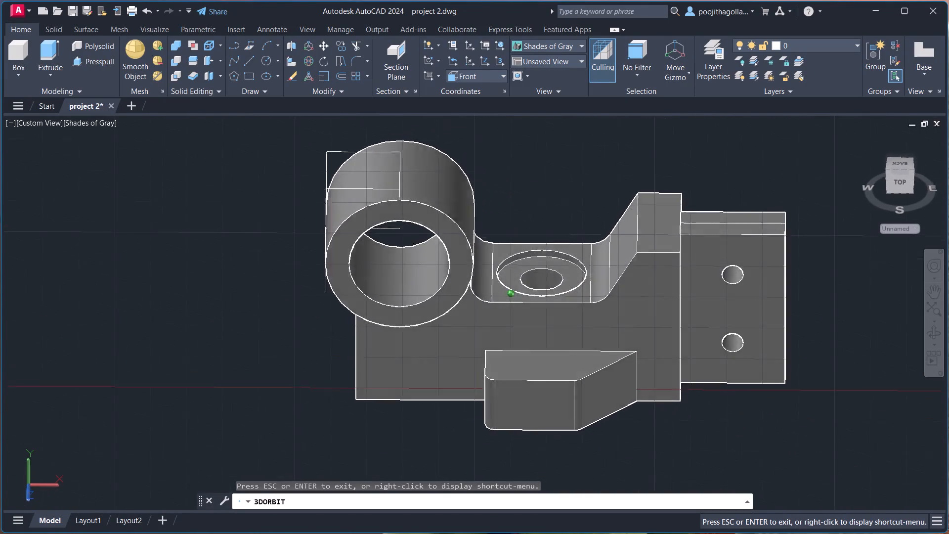
left_click_drag(789, 227, 820, 217)
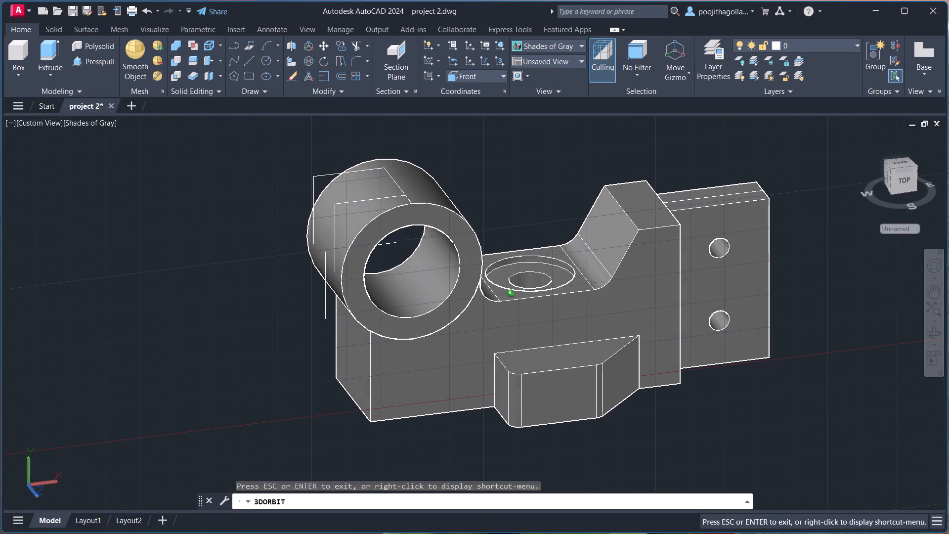
left_click_drag(820, 217, 826, 223)
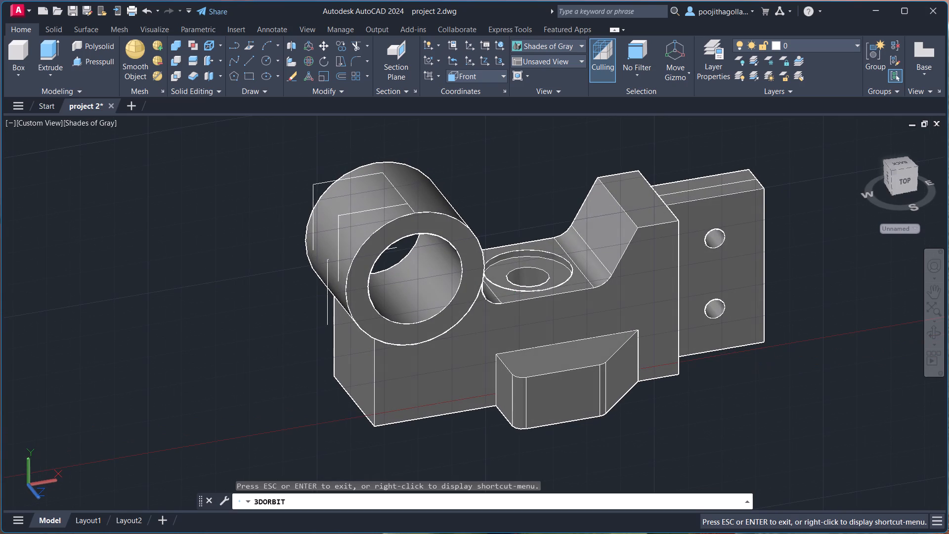
scroll(503, 209, "down", 2)
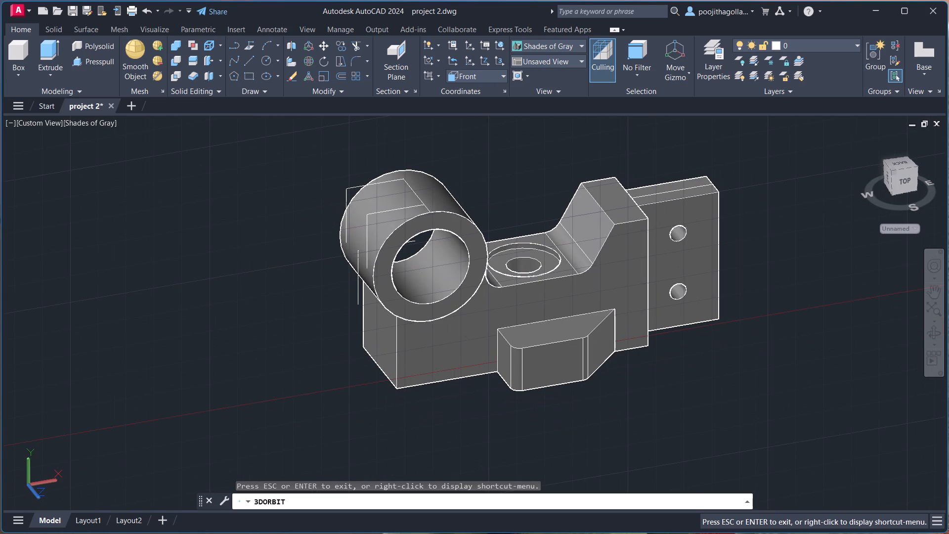
scroll(503, 221, "down", 1)
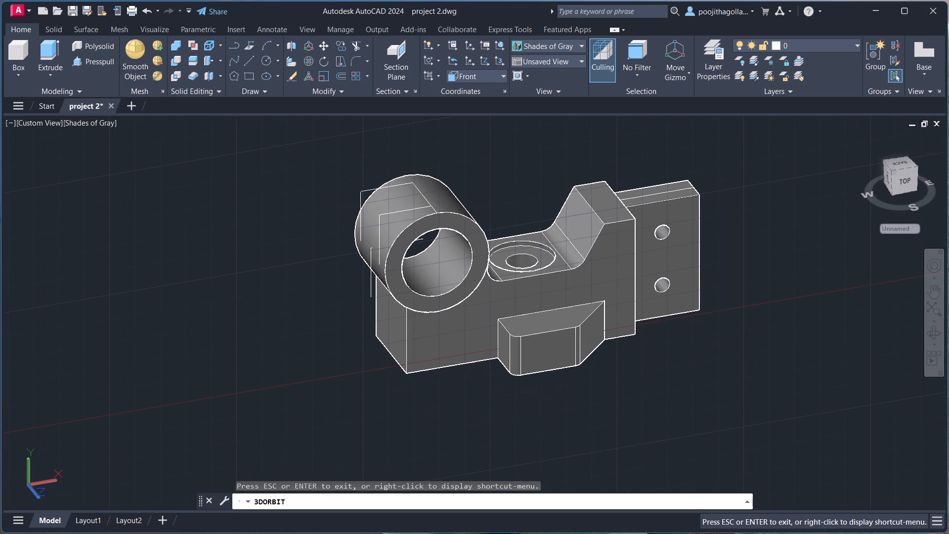
key("Escape")
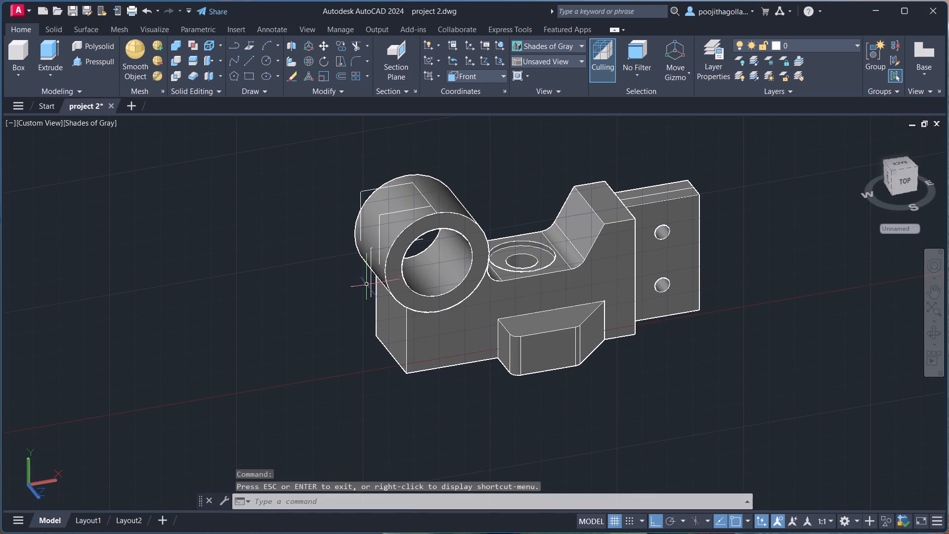
left_click(370, 283)
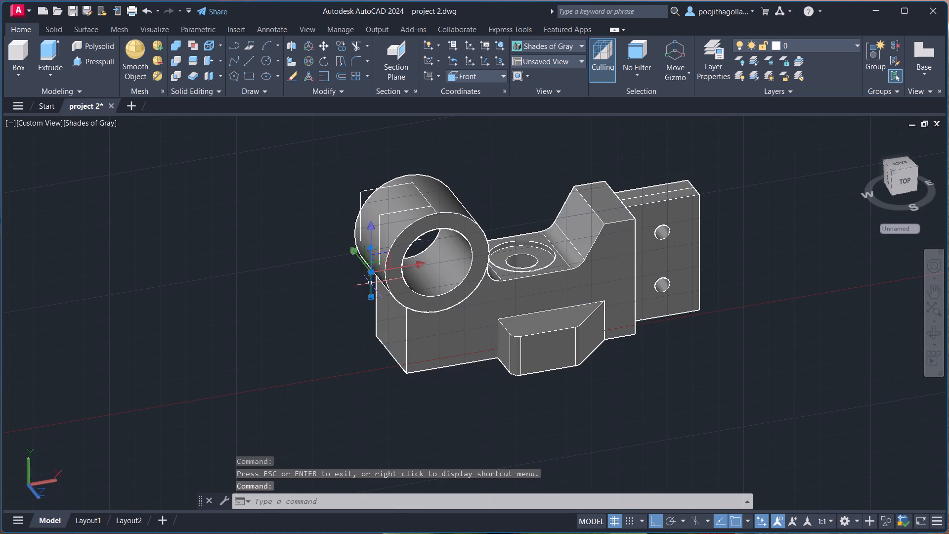
key("Delete")
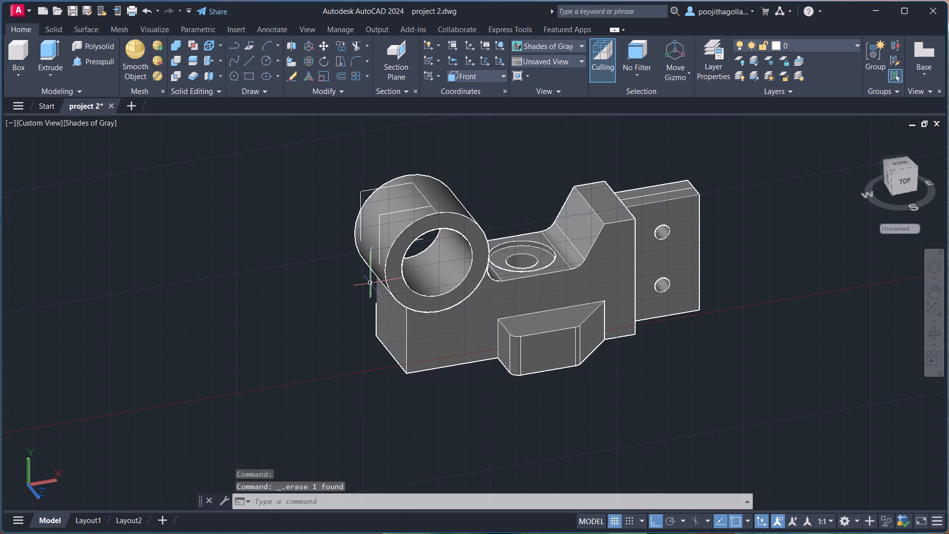
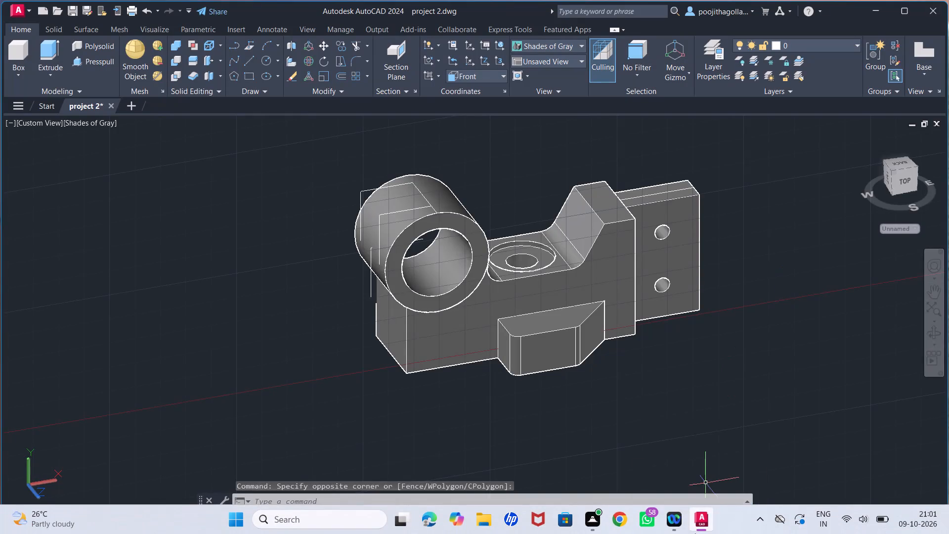
Erase the remaining loose vertical line beside the cylinder, above the end of the base block.
scroll(494, 271, "up", 2)
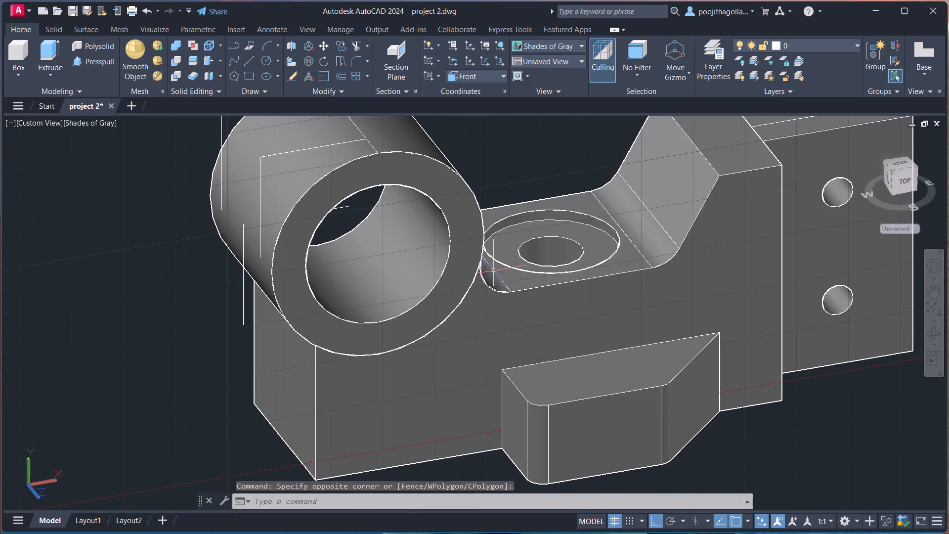
middle_click_drag(475, 280, 569, 292)
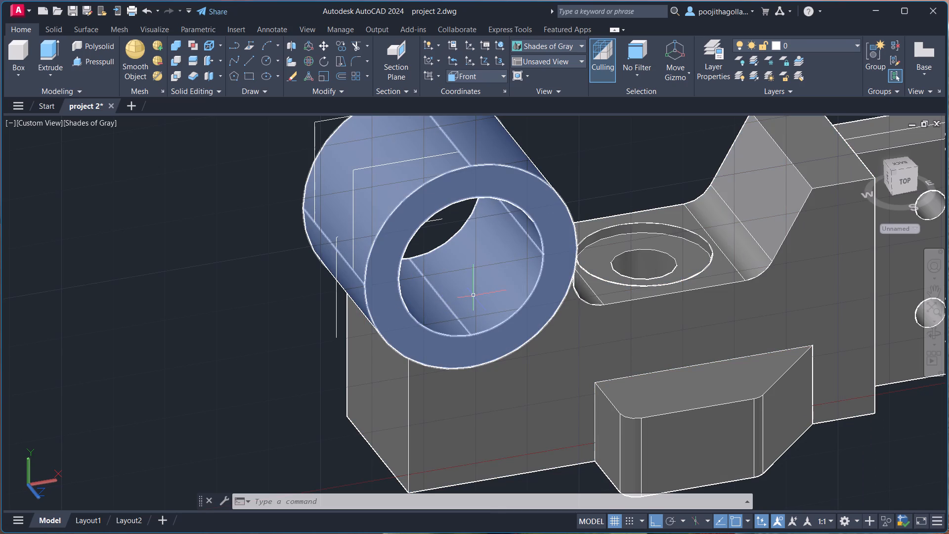
middle_click_drag(474, 294, 471, 323)
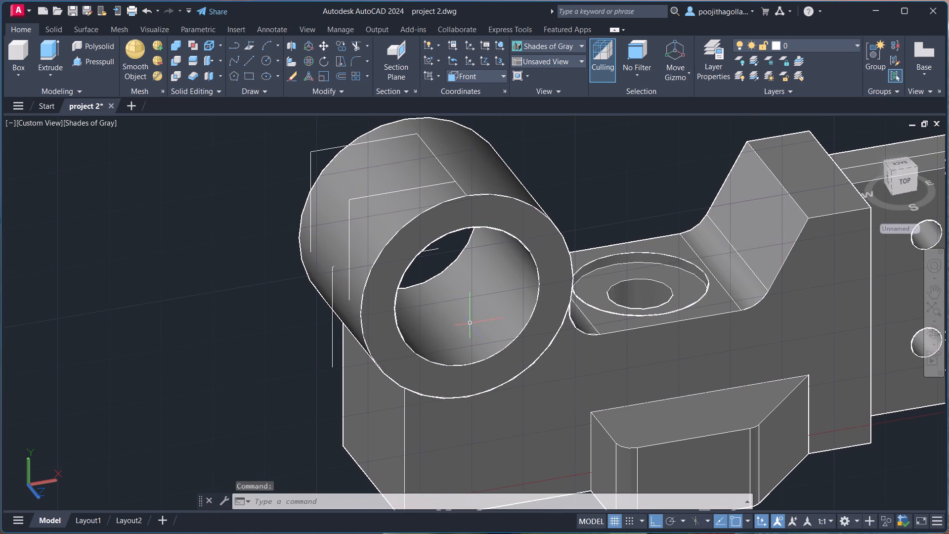
left_click(333, 339)
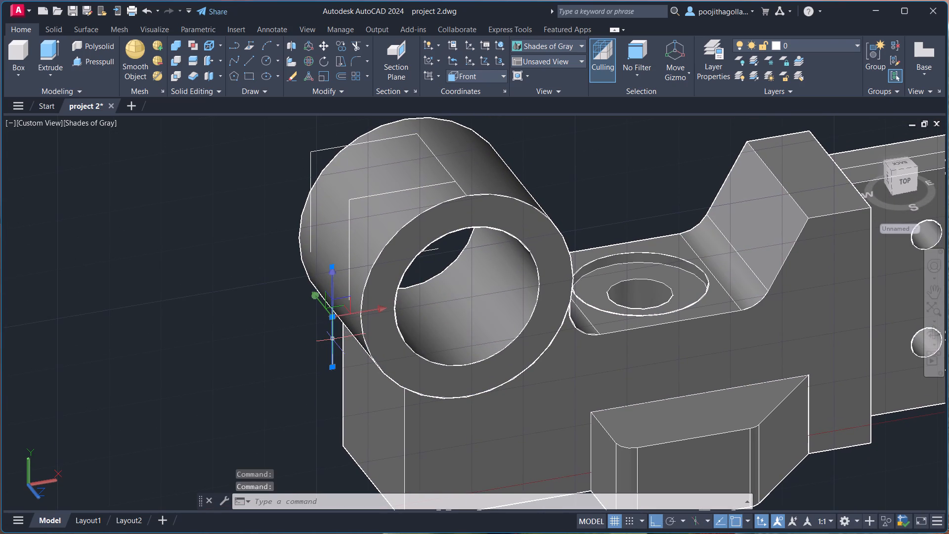
key("Delete")
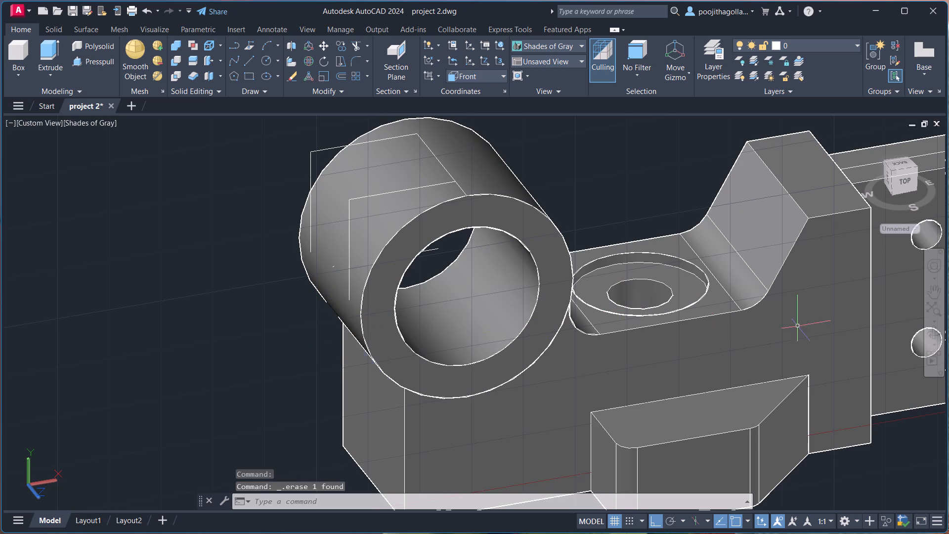
Erase the vertical construction line that hangs from the free end of the front horizontal line over the cylinder.
left_click(930, 338)
left_click_drag(545, 335, 505, 306)
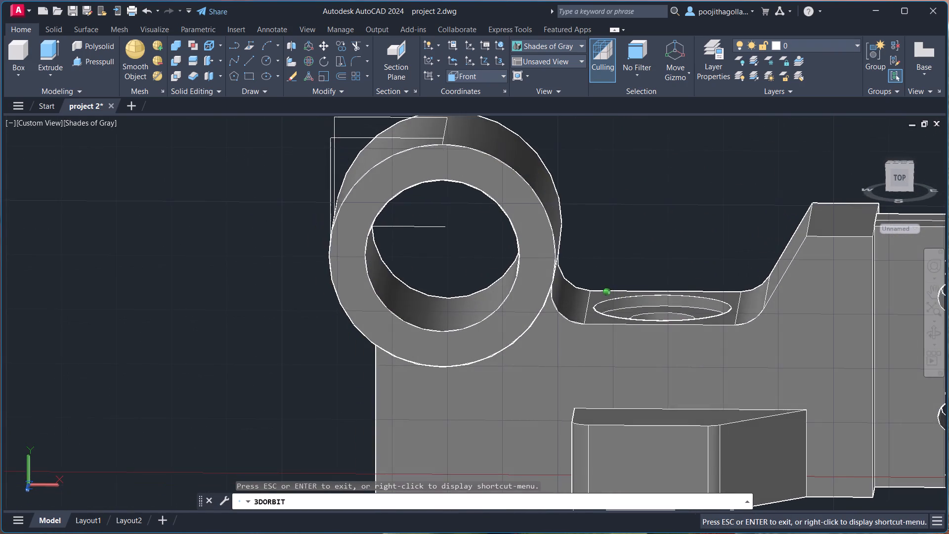
left_click_drag(505, 306, 534, 325)
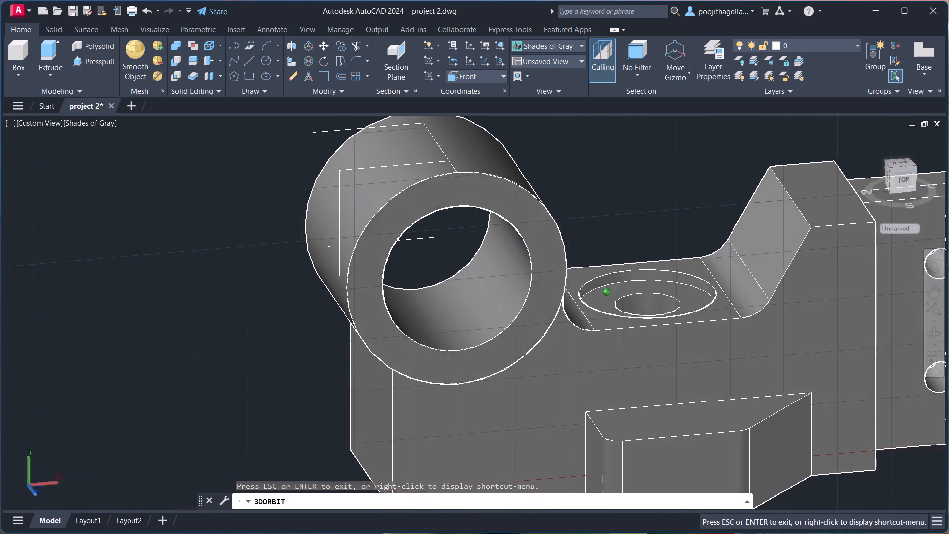
left_click_drag(534, 325, 539, 333)
key("Escape")
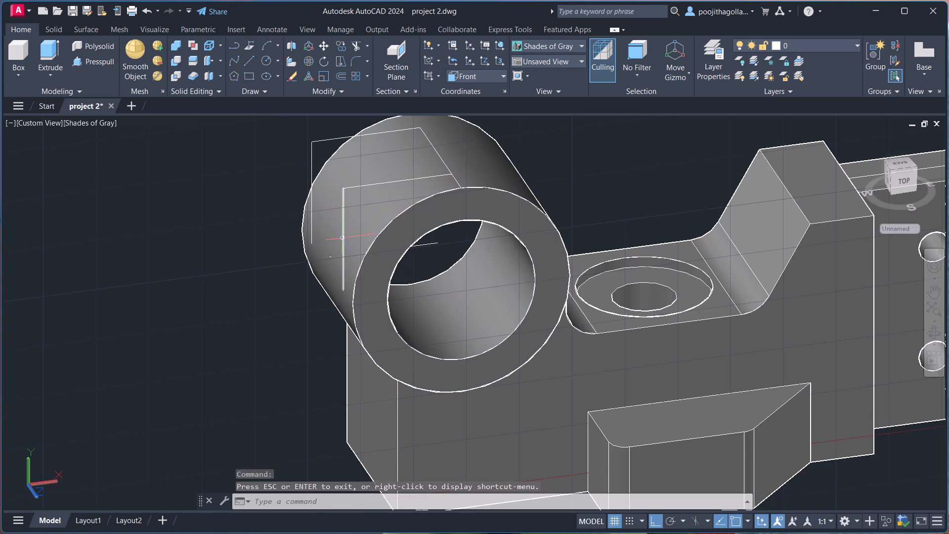
left_click(344, 238)
key("Delete")
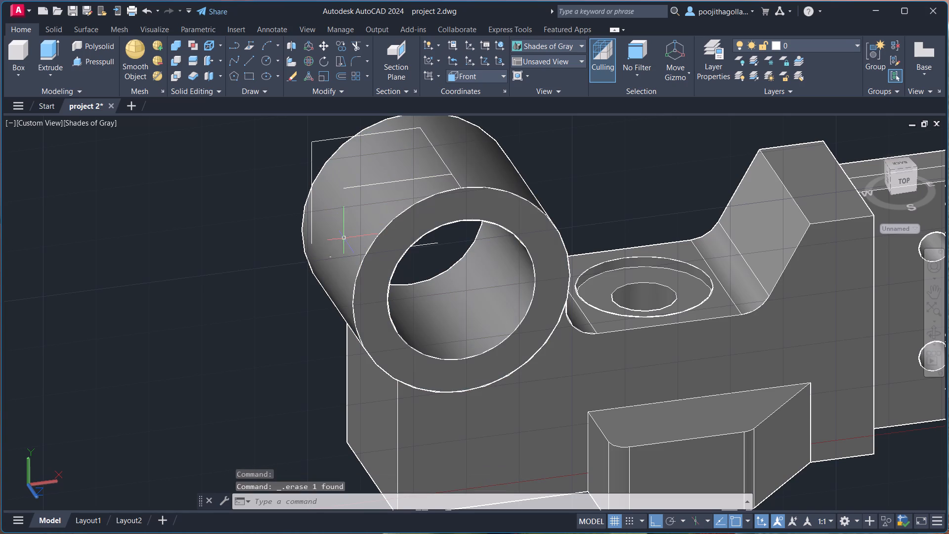
Draw a line 13 units straight down from the free end of the front horizontal construction line.
key("l")
key("Return")
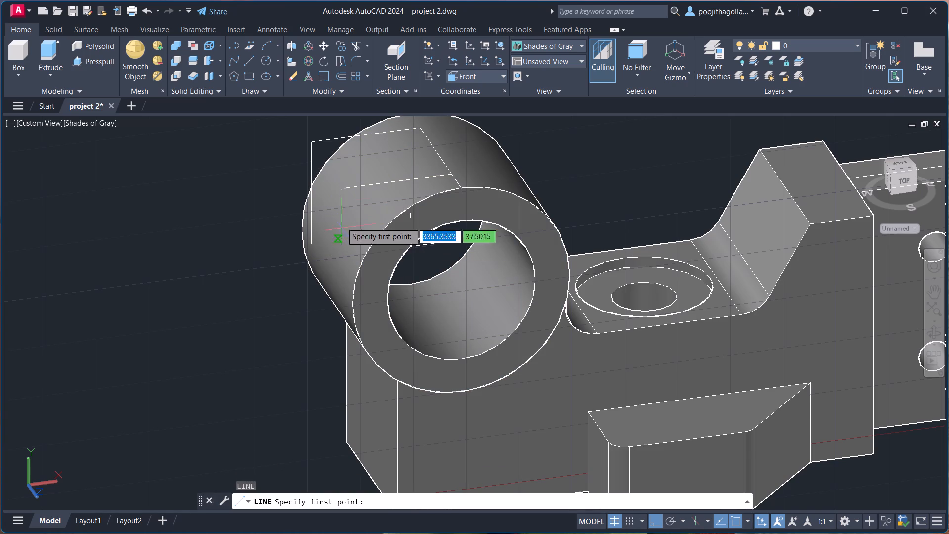
left_click(343, 189)
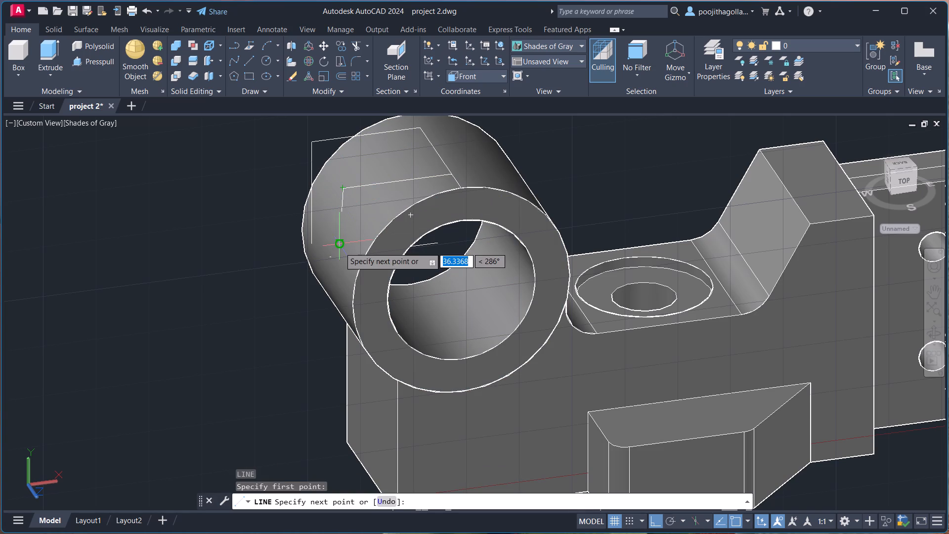
type("13")
key("Return")
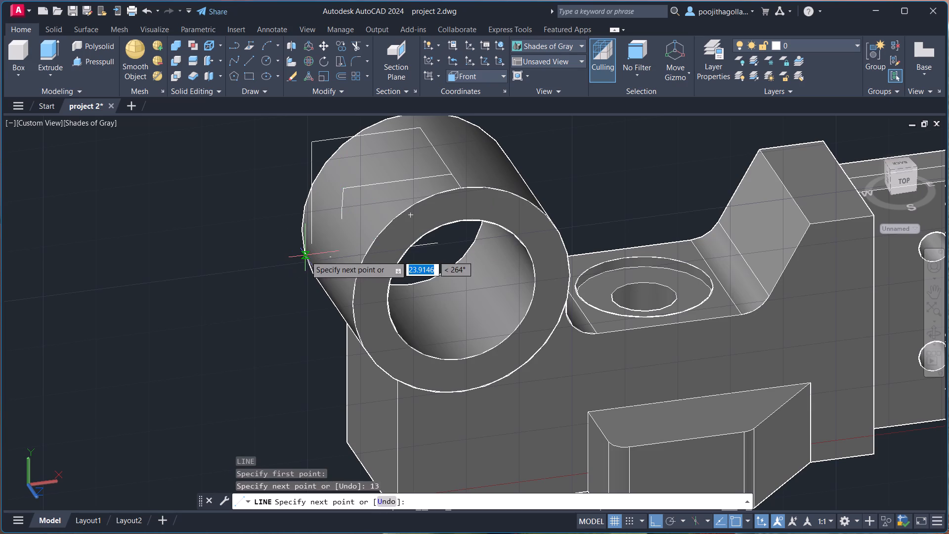
scroll(337, 262, "up", 2)
middle_click_drag(337, 262, 419, 346)
scroll(407, 329, "up", 1)
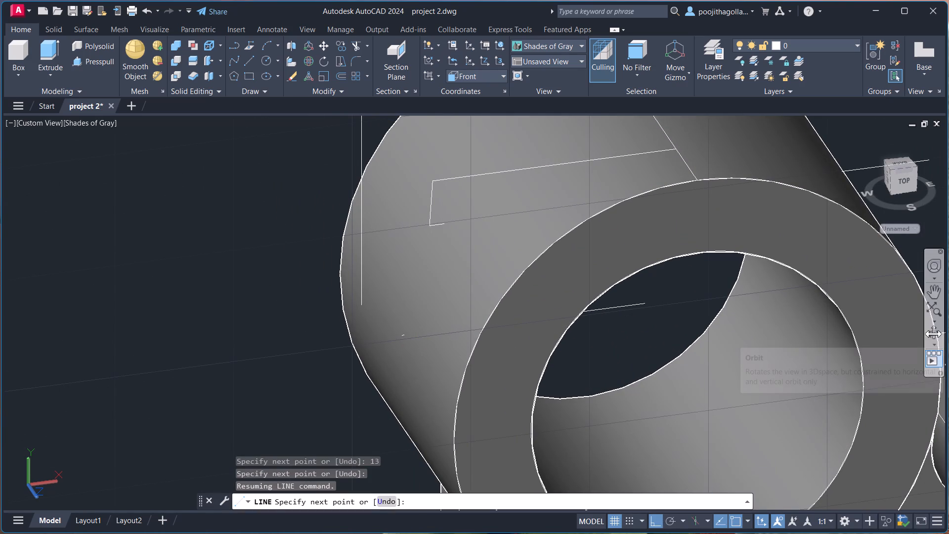
left_click(925, 337)
left_click_drag(698, 345, 776, 354)
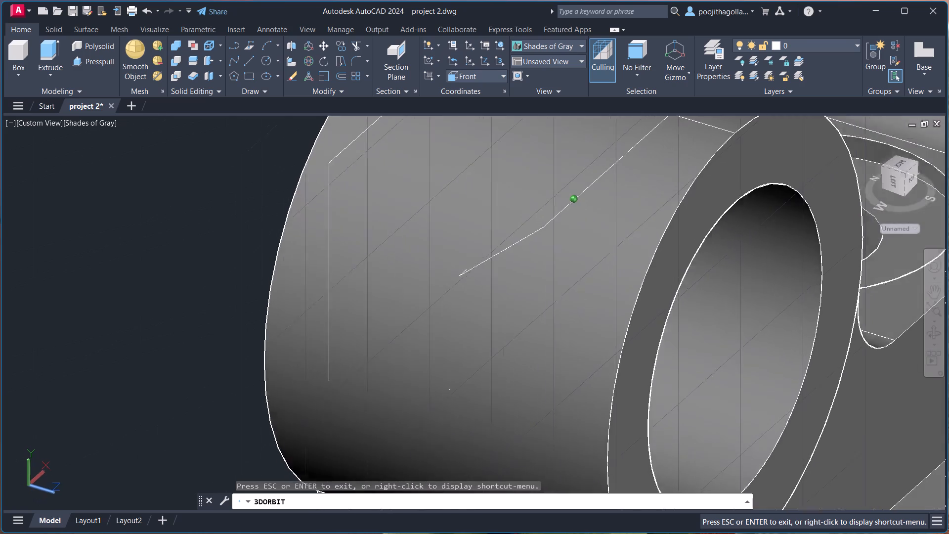
left_click_drag(776, 354, 723, 338)
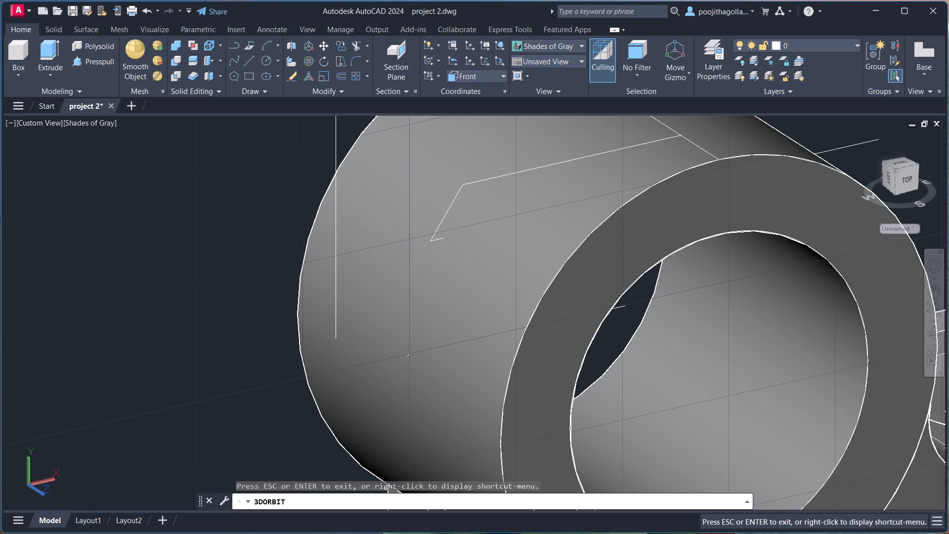
key("Escape")
key("ctrl+z")
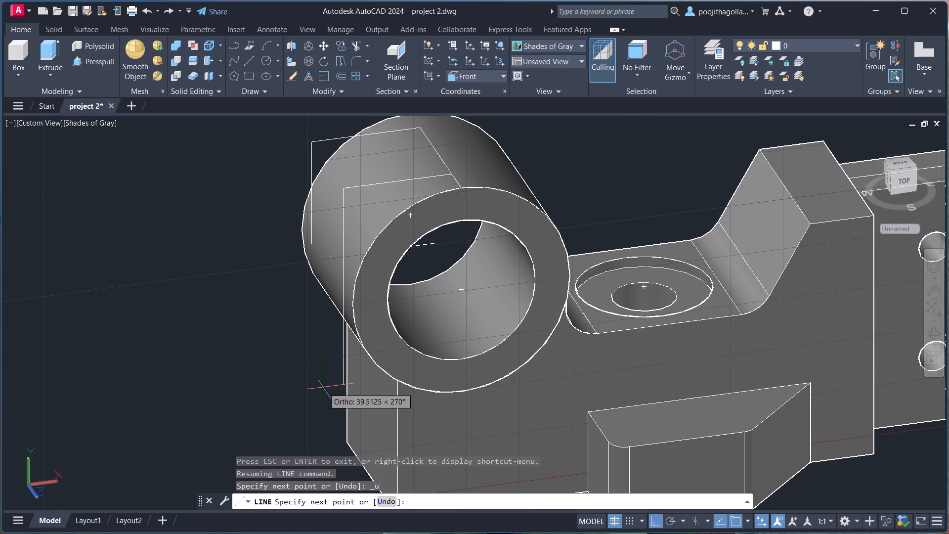
type("13")
key("Return")
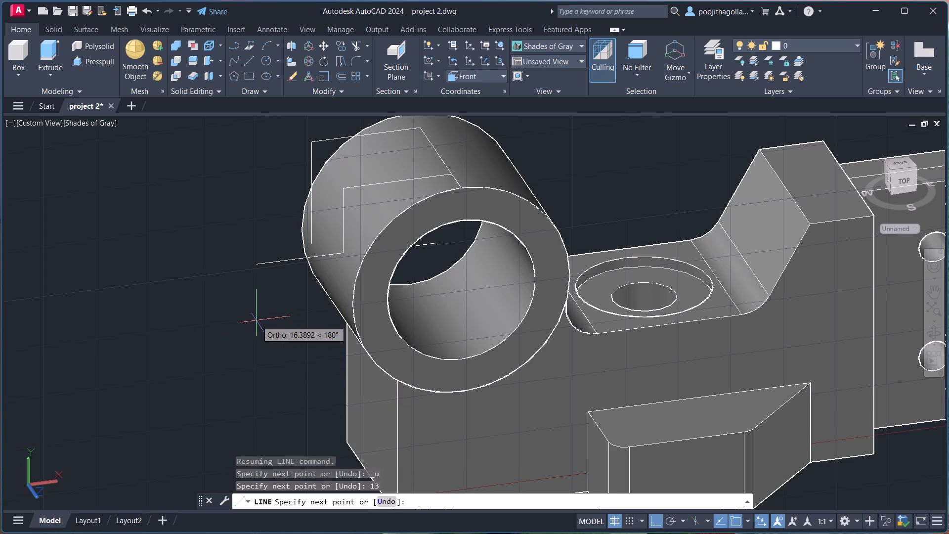
Continue the line 28 units horizontally outward, past the outside of the cylinder.
middle_click_drag(257, 321, 339, 329, "shift")
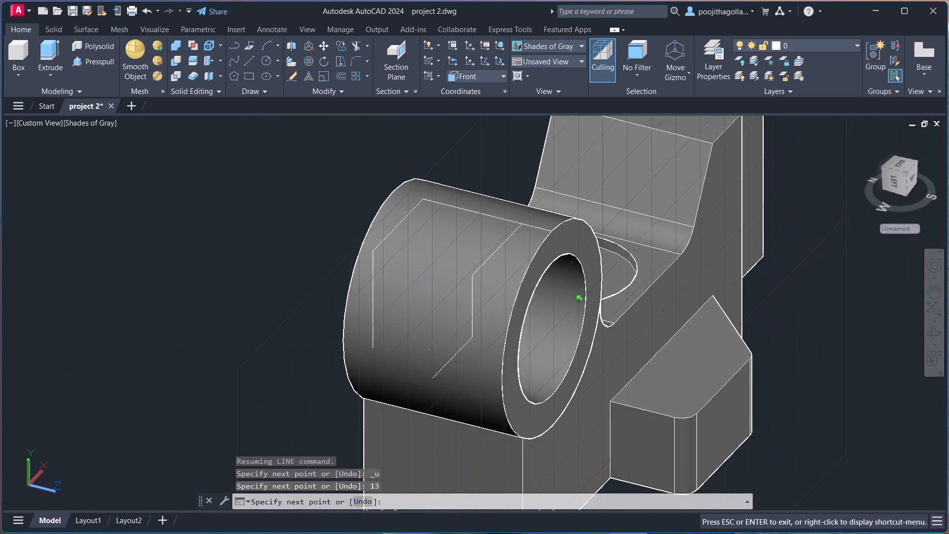
middle_click_drag(339, 329, 267, 305, "shift")
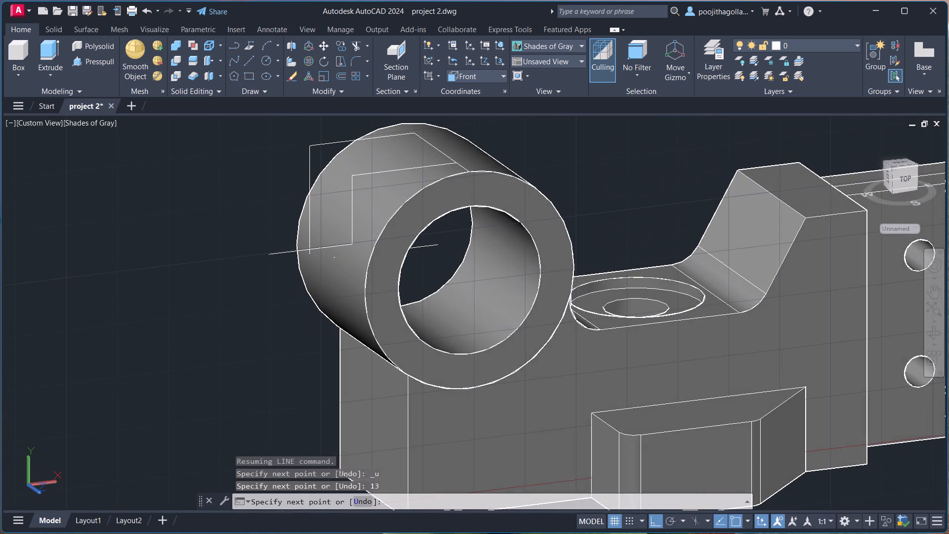
middle_click_drag(292, 310, 253, 314)
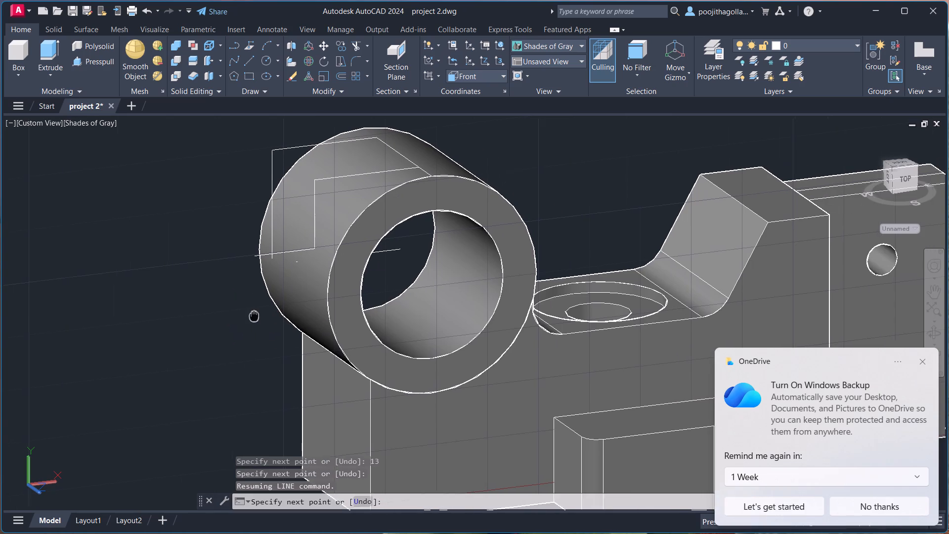
middle_click_drag(253, 314, 247, 313)
middle_click_drag(247, 313, 231, 295)
scroll(247, 313, "up", 1, "shift")
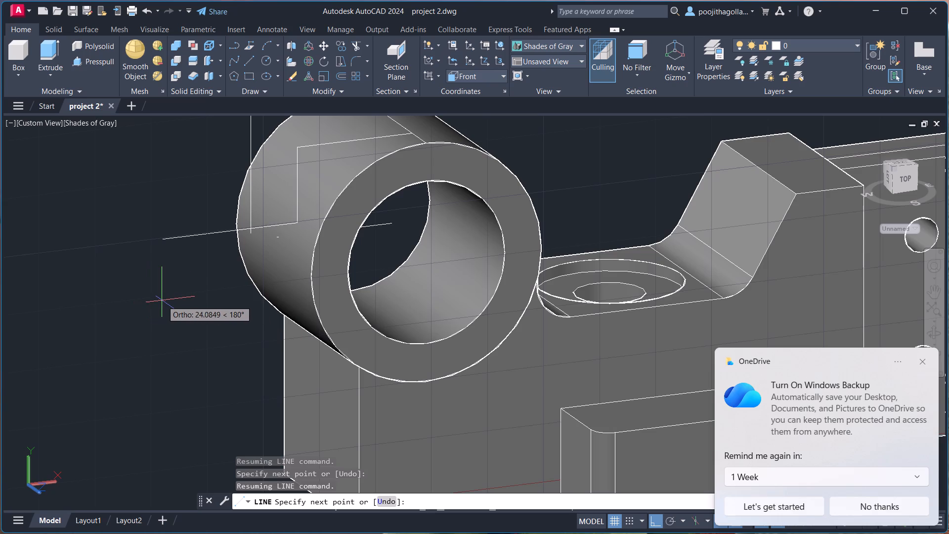
type("28")
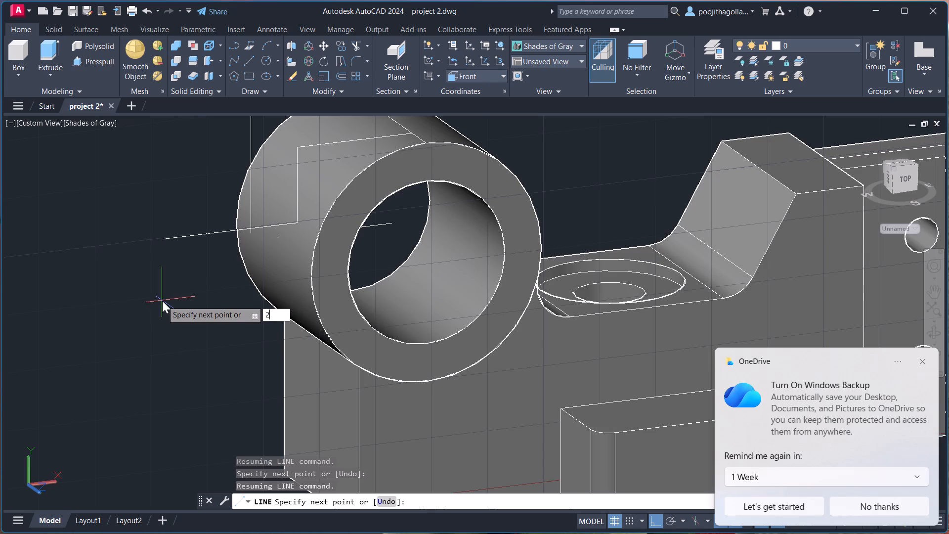
key("Return")
Add a final segment 13 units straight down from the outer end of the 28-unit line and end the line.
scroll(163, 304, "down", 1)
middle_click_drag(163, 304, 162, 269)
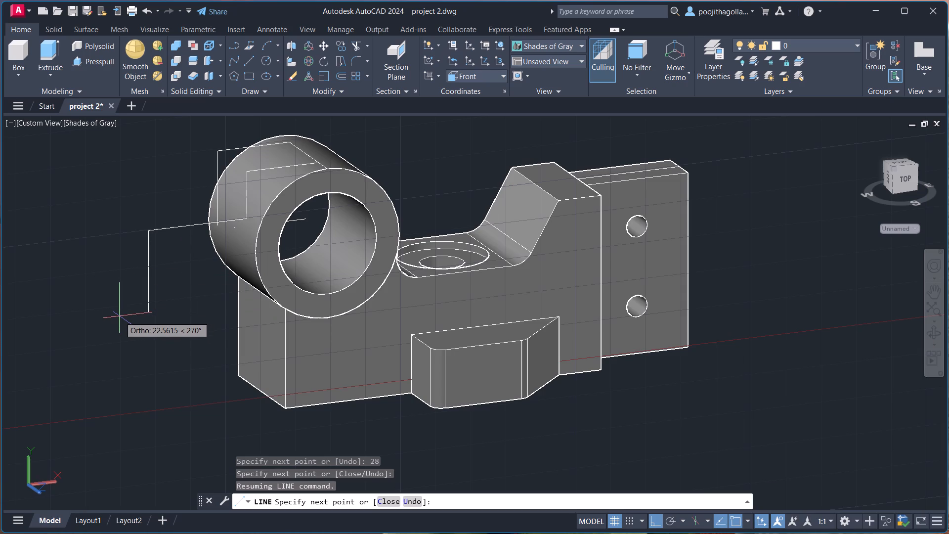
type("13")
key("Return")
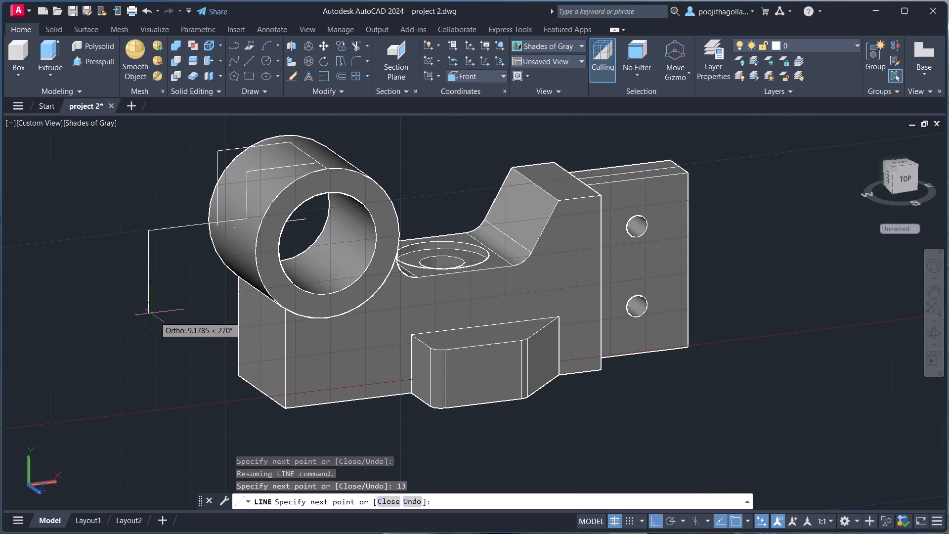
middle_click_drag(213, 336, 202, 296)
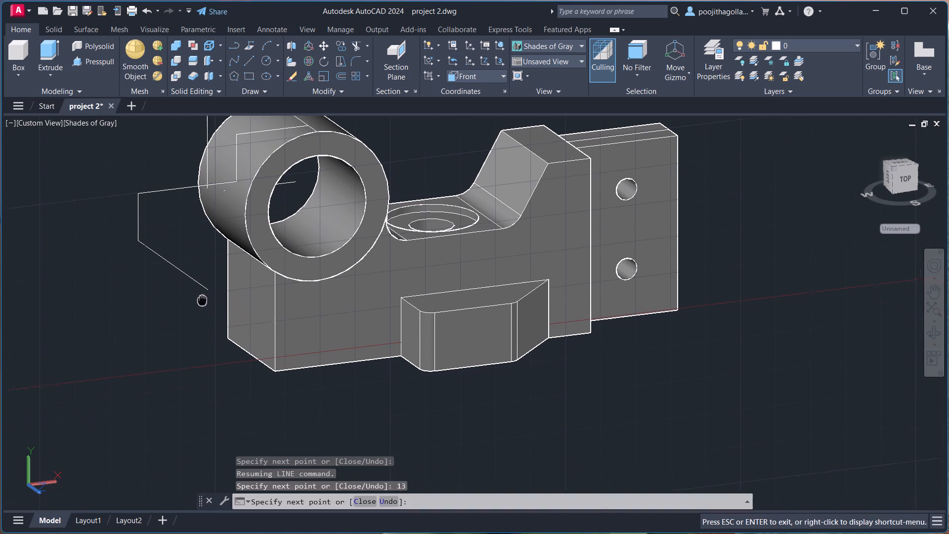
middle_click_drag(202, 296, 200, 292)
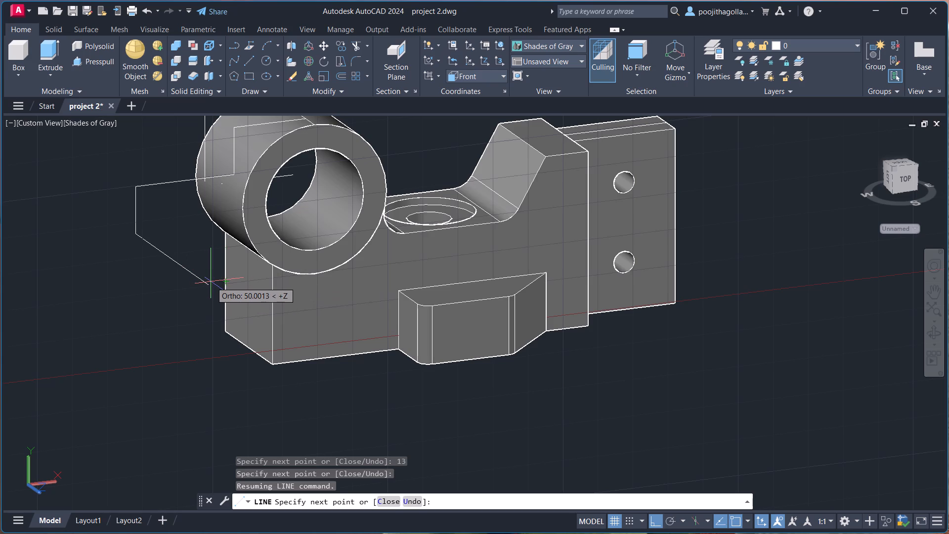
middle_click_drag(211, 283, 236, 296, "shift")
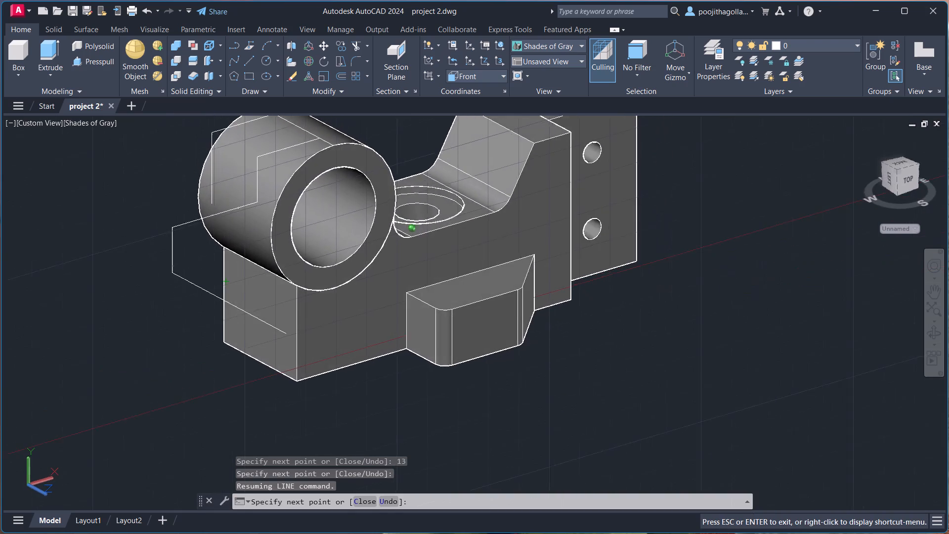
middle_click_drag(236, 296, 318, 311, "shift")
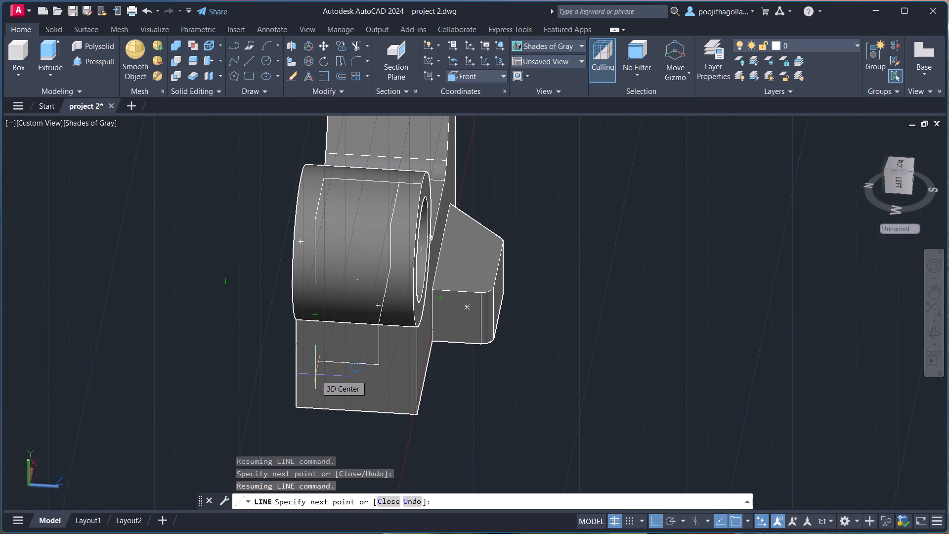
key("Escape")
Move the four connected lines of the stepped profile away from the cylinder into the empty space beside the bracket.
middle_click_drag(493, 371, 412, 356, "shift")
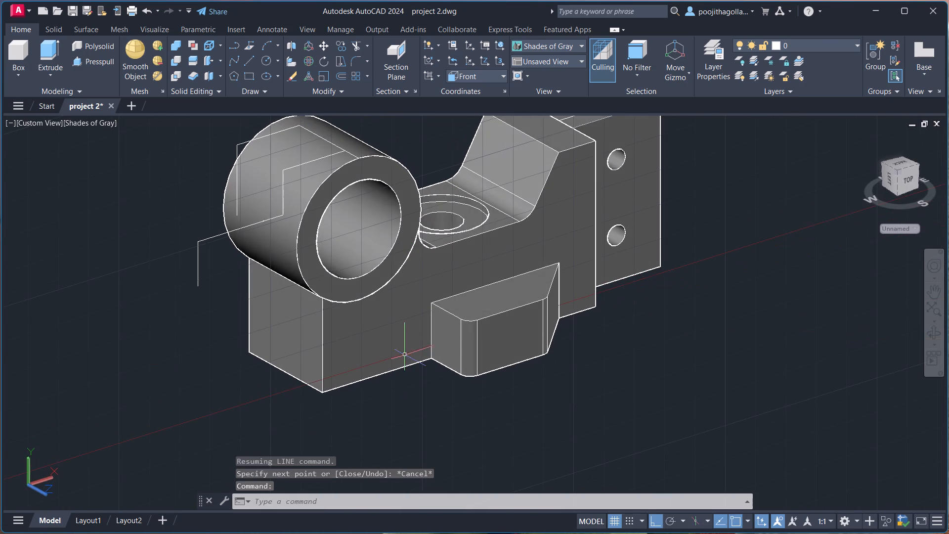
middle_click_drag(371, 258, 380, 320)
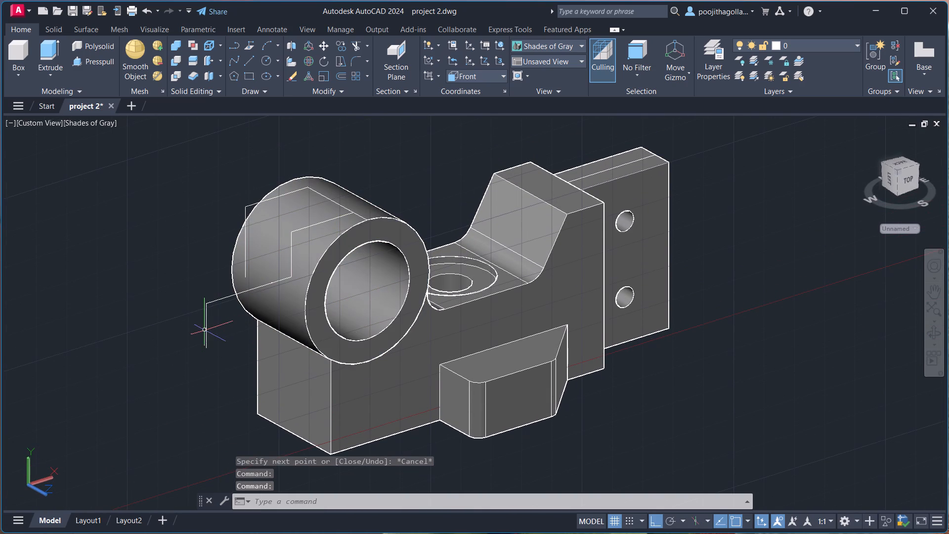
left_click(211, 326)
left_click(180, 344)
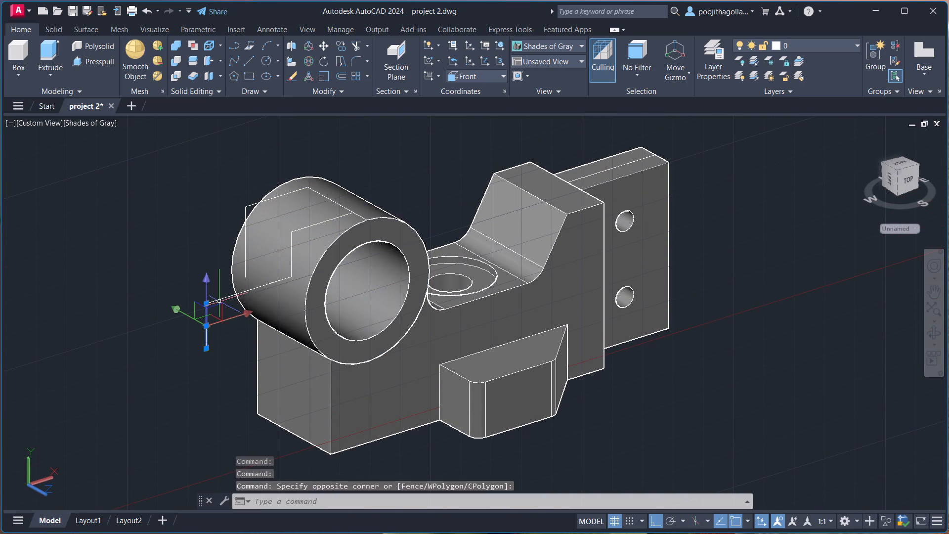
left_click(227, 298)
scroll(296, 262, "up", 1)
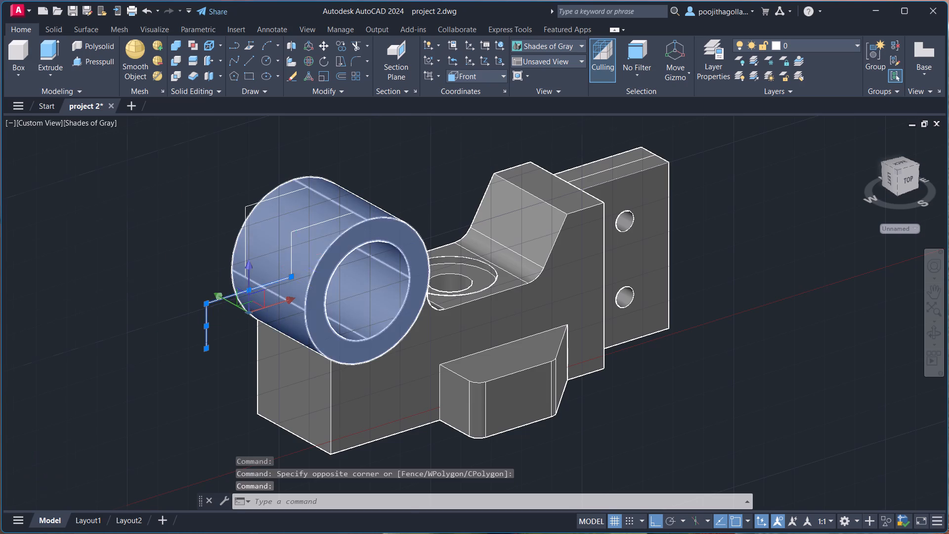
scroll(296, 262, "up", 2)
left_click(283, 267)
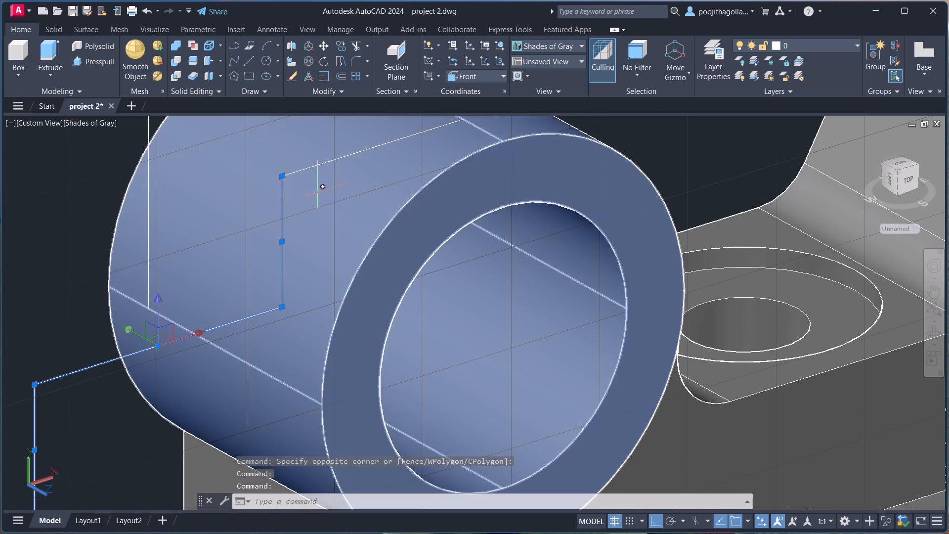
left_click(325, 163)
scroll(391, 166, "down", 1)
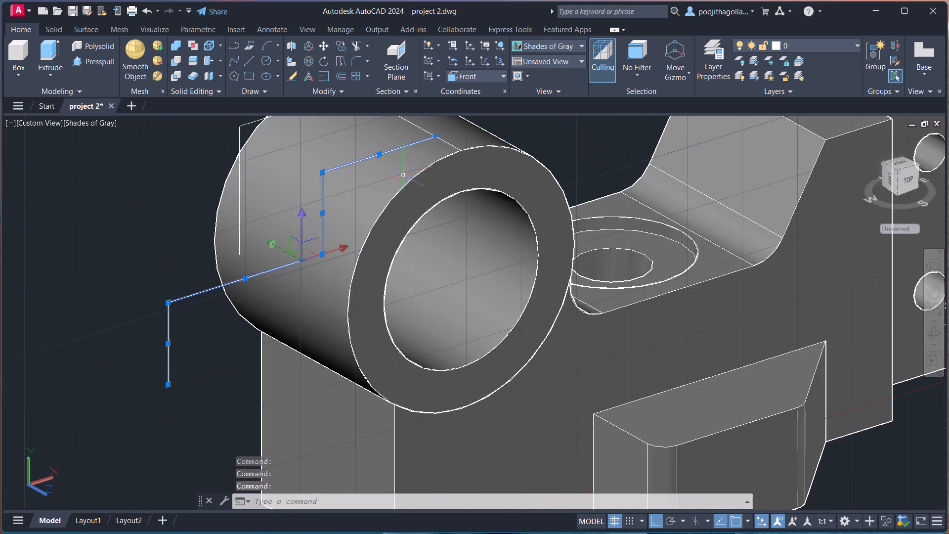
middle_click_drag(436, 252, 451, 184)
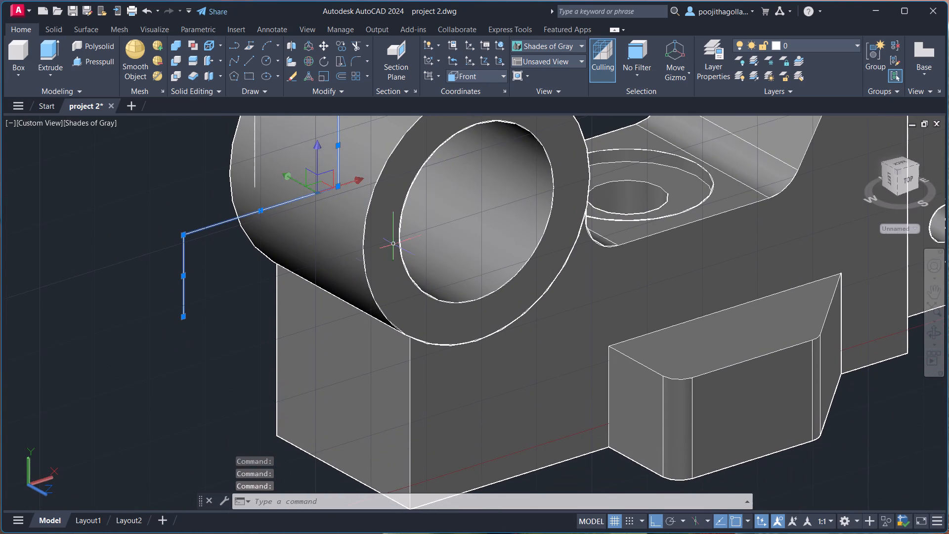
key("m")
key("Return")
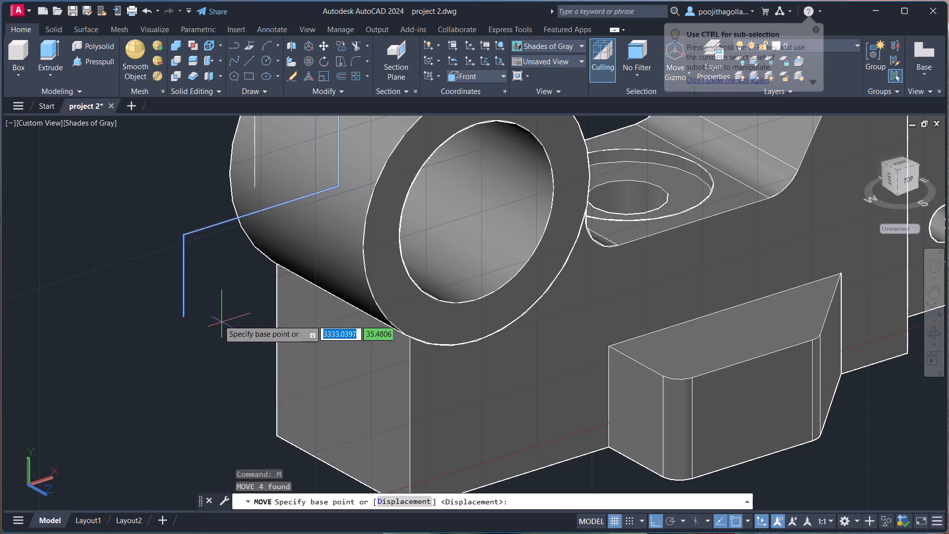
left_click(181, 316)
scroll(181, 316, "down", 3)
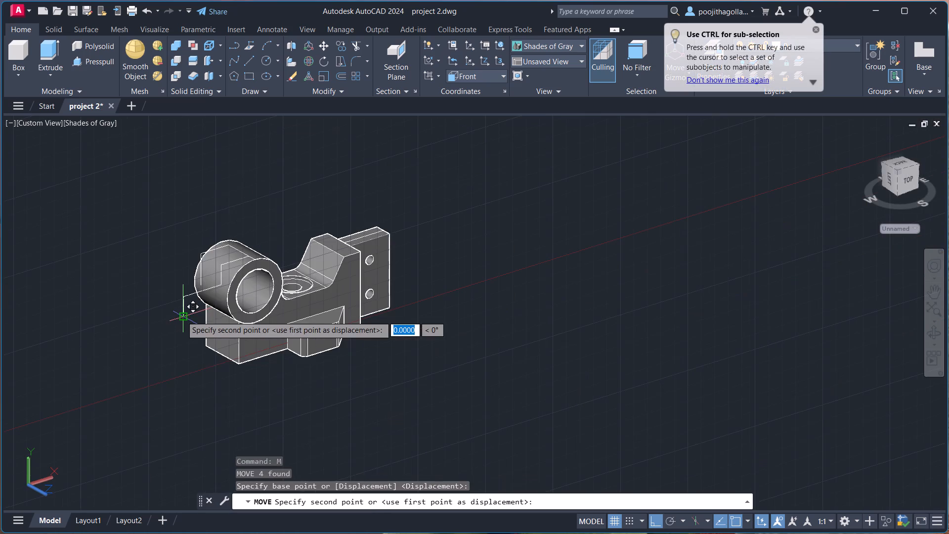
left_click(79, 382)
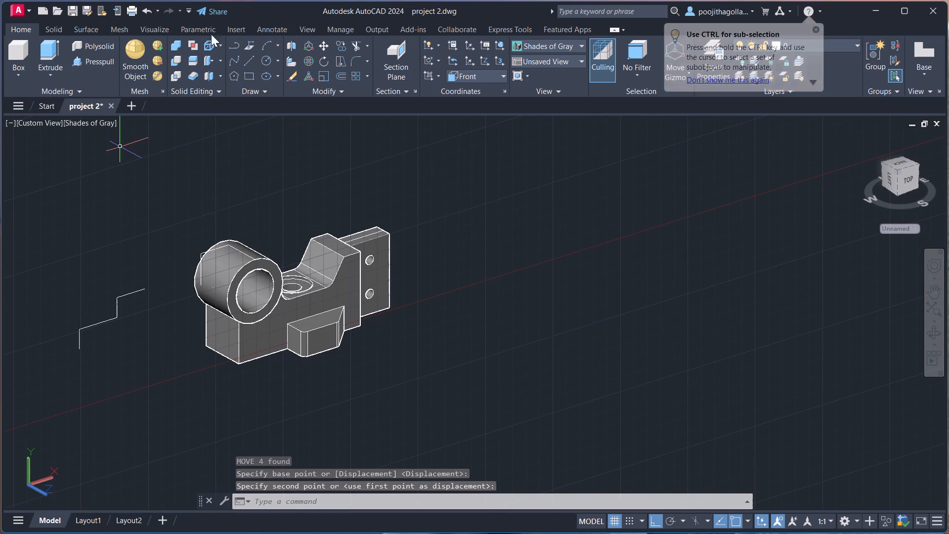
Set the model to the Front view with the moved stepped profile in sight.
left_click(41, 123)
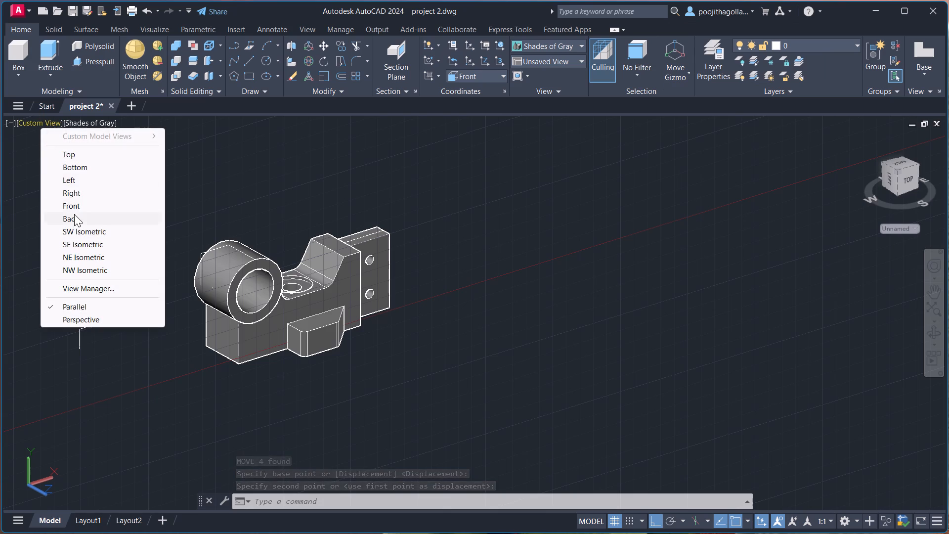
left_click(78, 211)
middle_click_drag(270, 329, 363, 322)
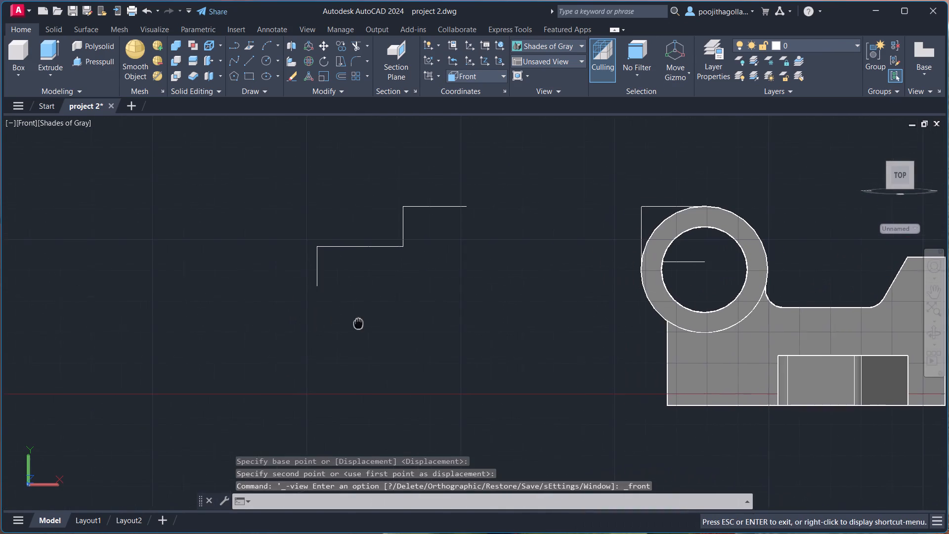
middle_click_drag(363, 322, 364, 322)
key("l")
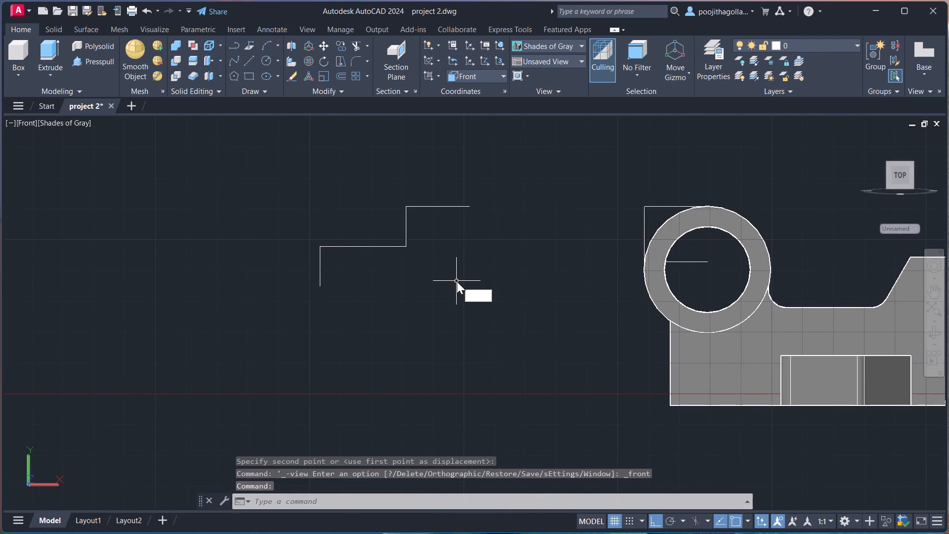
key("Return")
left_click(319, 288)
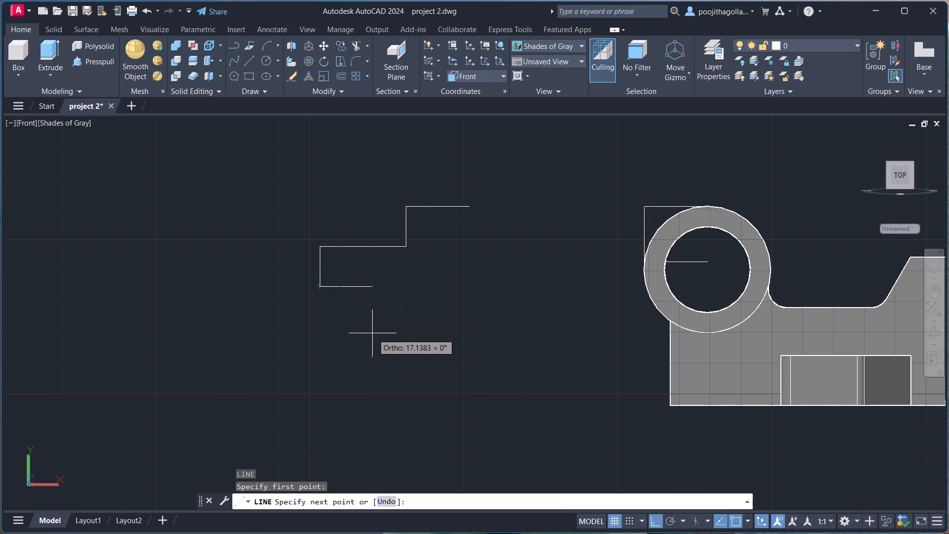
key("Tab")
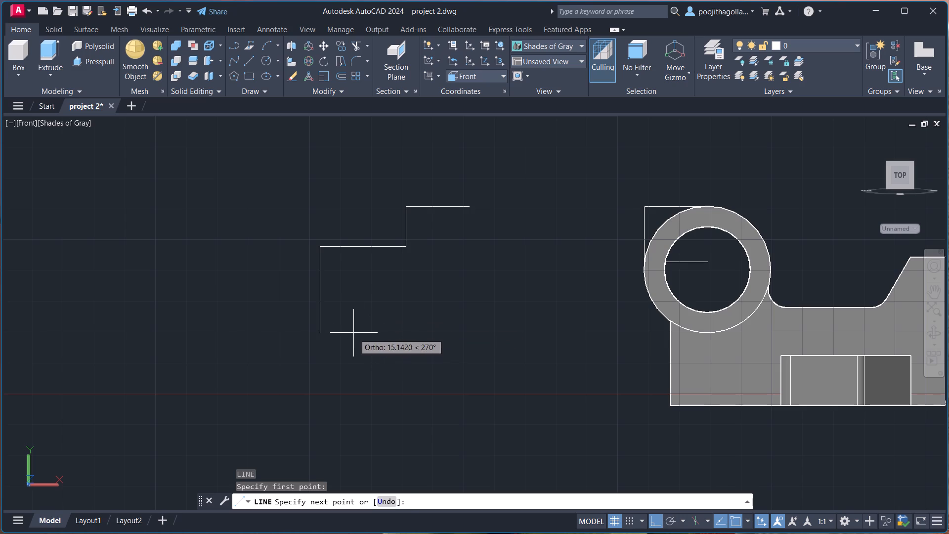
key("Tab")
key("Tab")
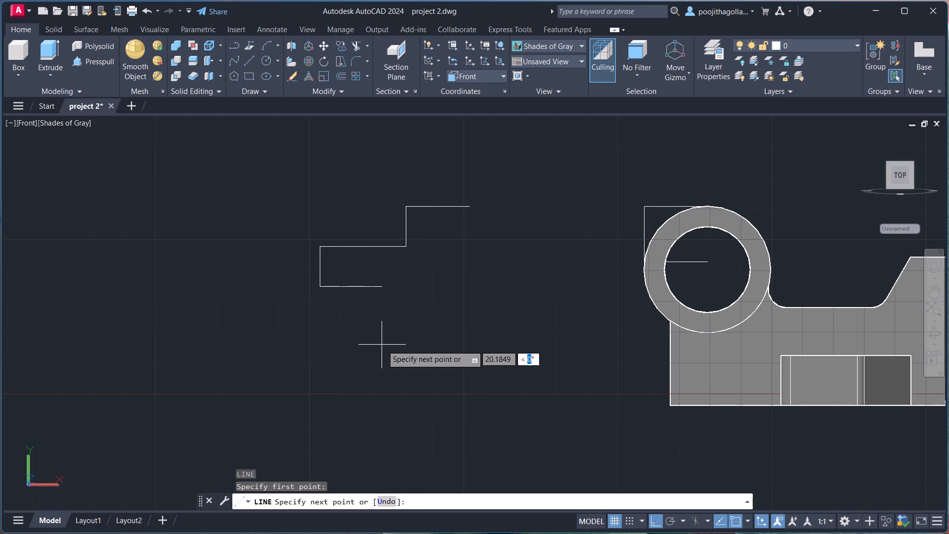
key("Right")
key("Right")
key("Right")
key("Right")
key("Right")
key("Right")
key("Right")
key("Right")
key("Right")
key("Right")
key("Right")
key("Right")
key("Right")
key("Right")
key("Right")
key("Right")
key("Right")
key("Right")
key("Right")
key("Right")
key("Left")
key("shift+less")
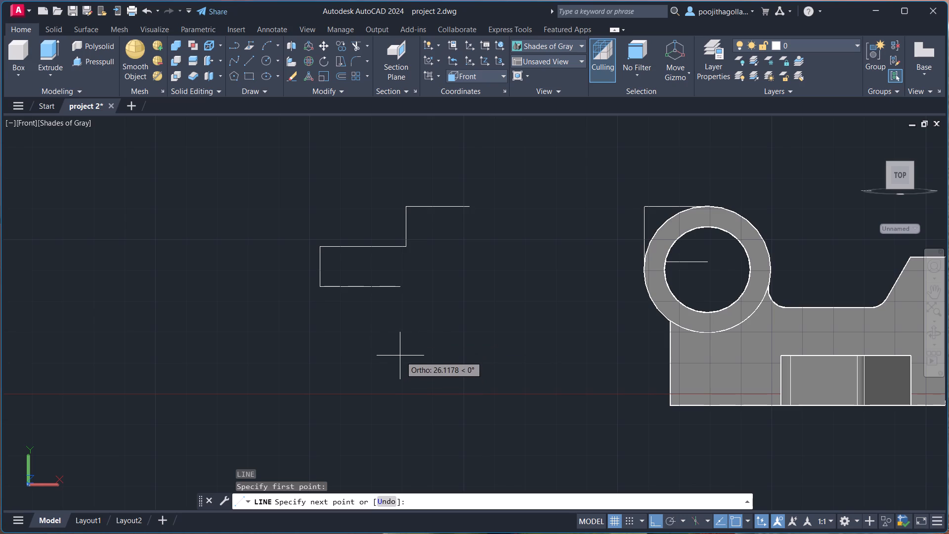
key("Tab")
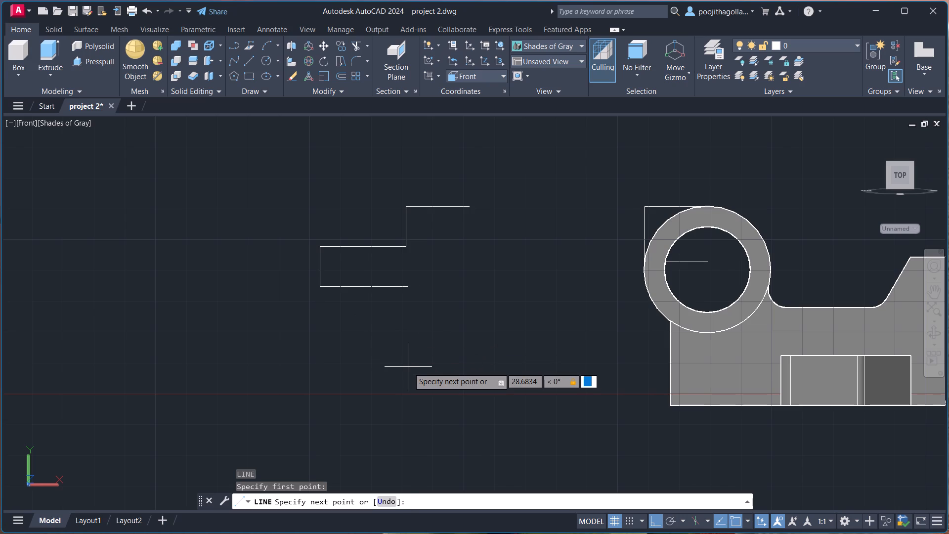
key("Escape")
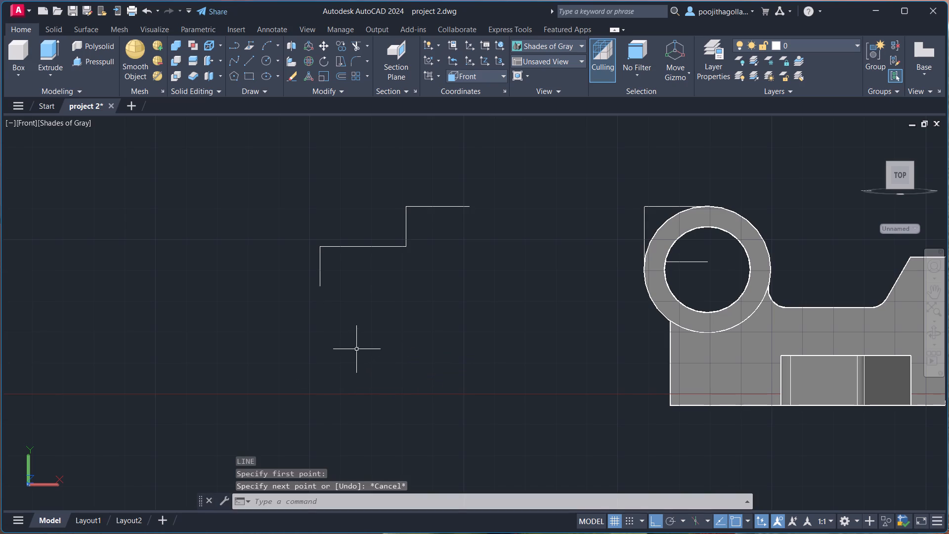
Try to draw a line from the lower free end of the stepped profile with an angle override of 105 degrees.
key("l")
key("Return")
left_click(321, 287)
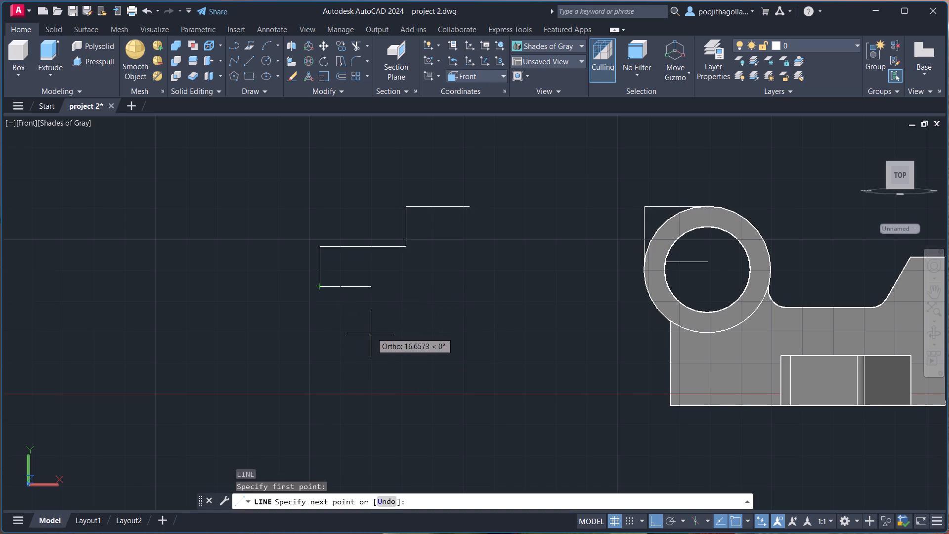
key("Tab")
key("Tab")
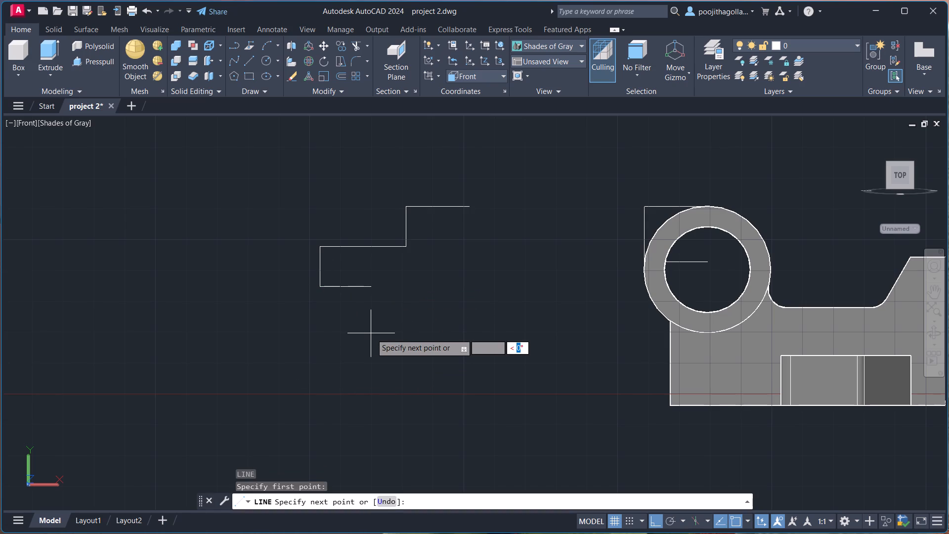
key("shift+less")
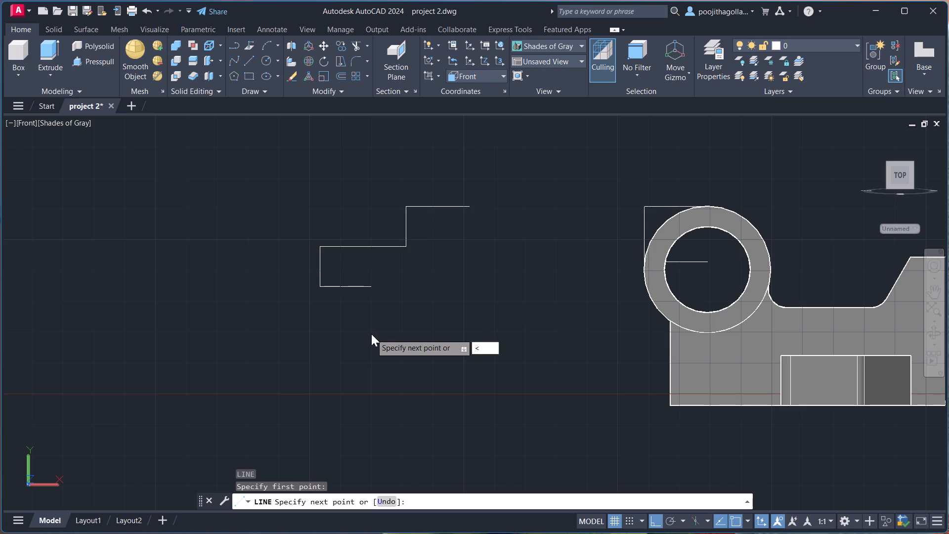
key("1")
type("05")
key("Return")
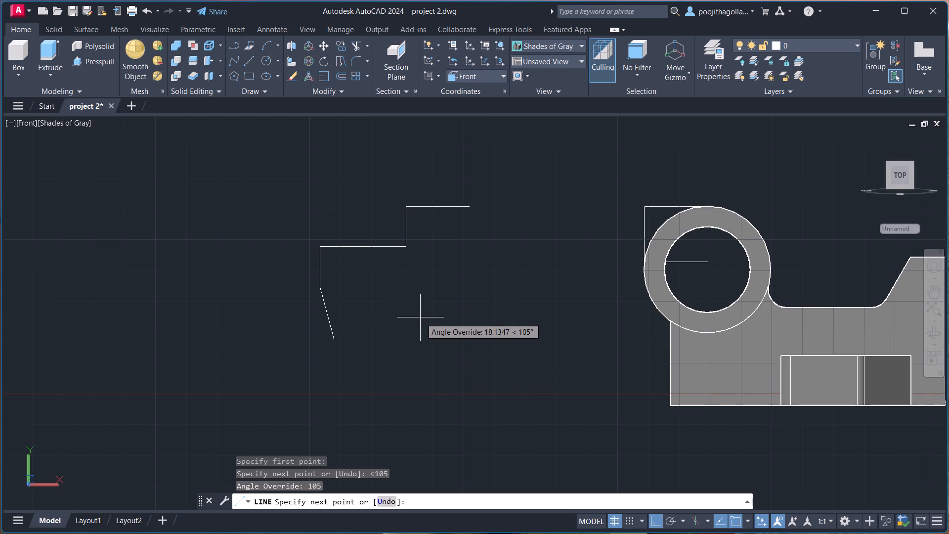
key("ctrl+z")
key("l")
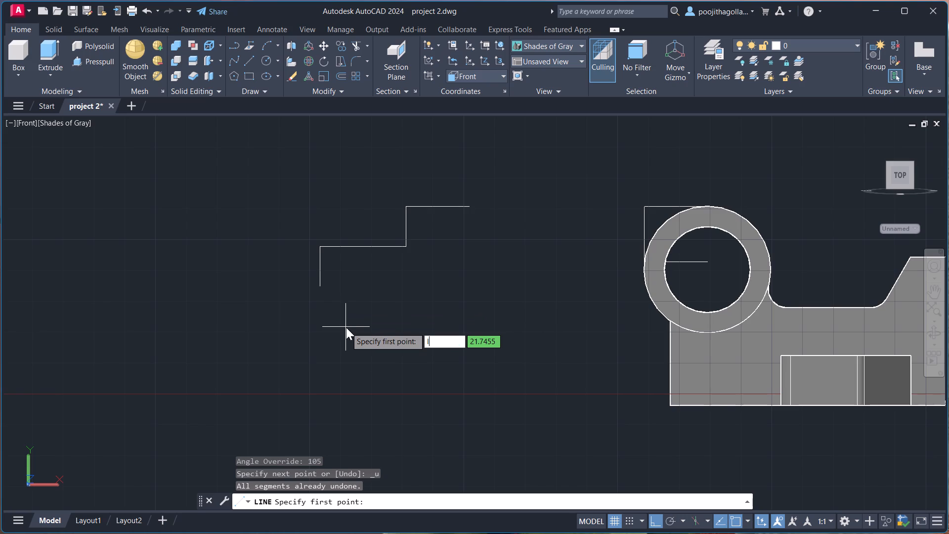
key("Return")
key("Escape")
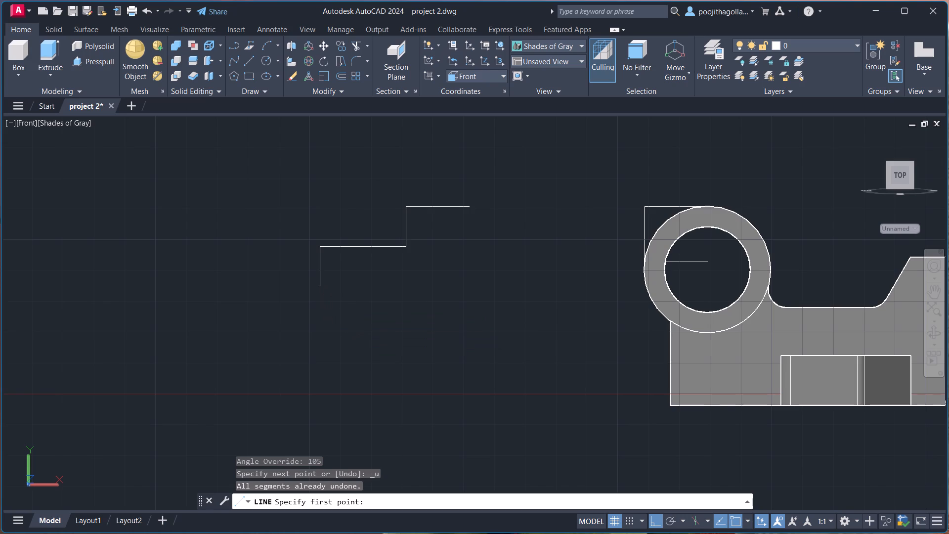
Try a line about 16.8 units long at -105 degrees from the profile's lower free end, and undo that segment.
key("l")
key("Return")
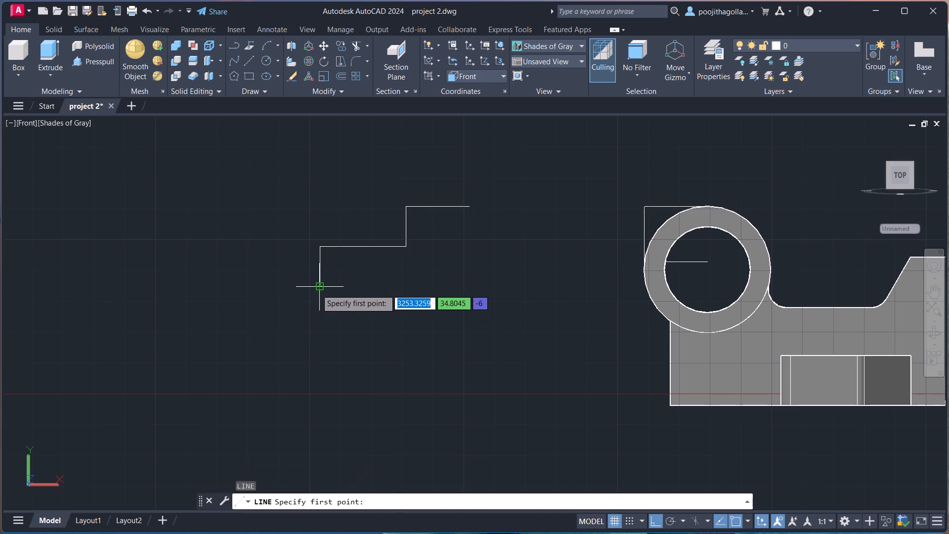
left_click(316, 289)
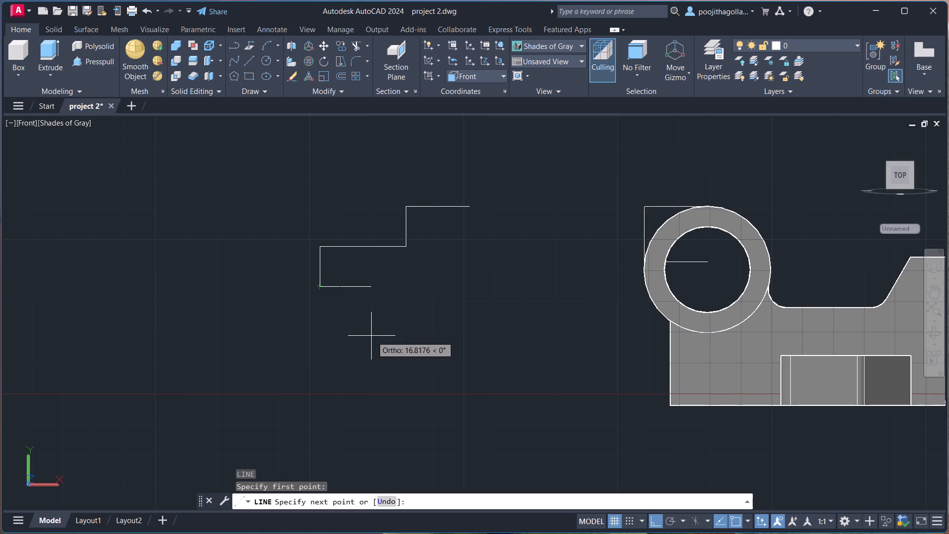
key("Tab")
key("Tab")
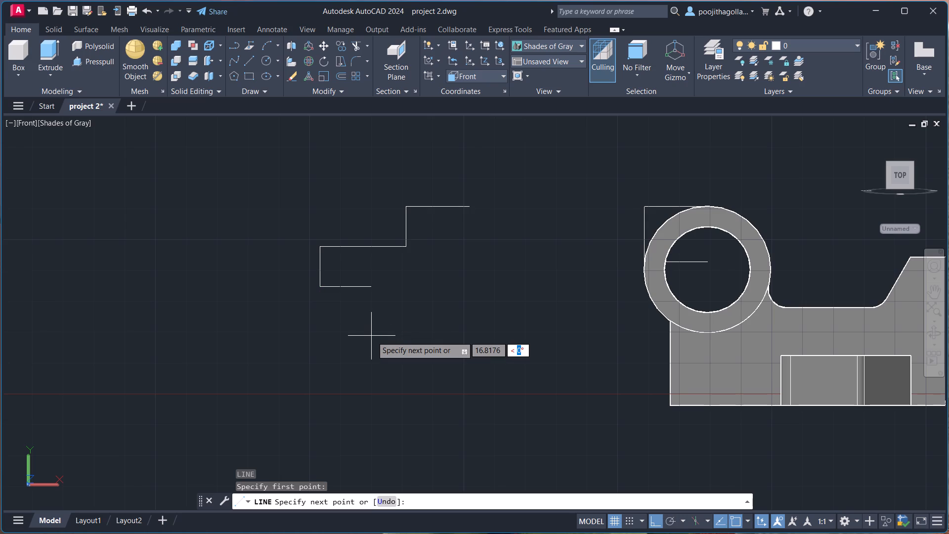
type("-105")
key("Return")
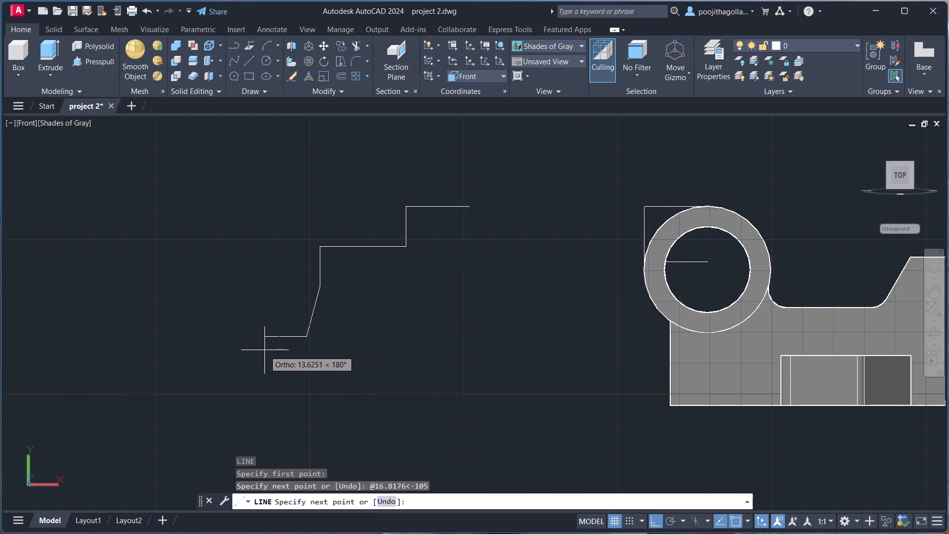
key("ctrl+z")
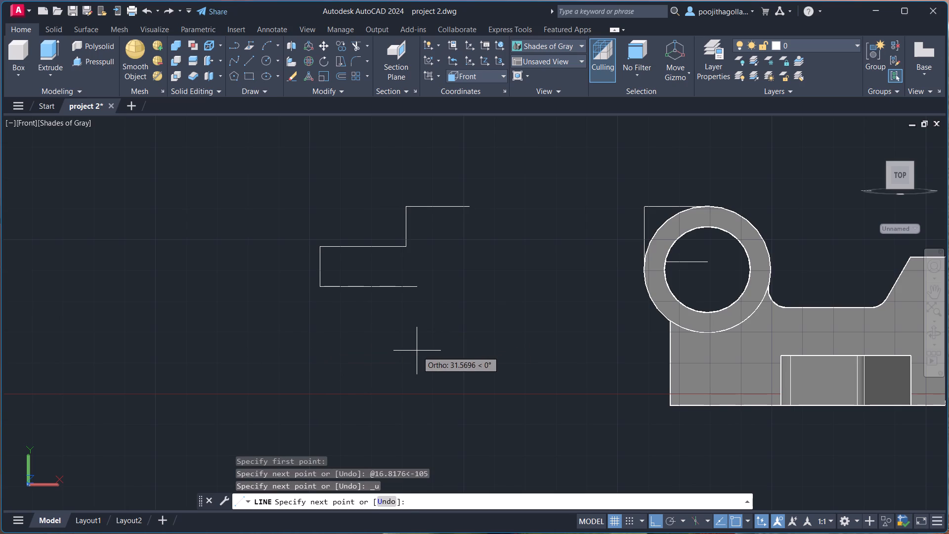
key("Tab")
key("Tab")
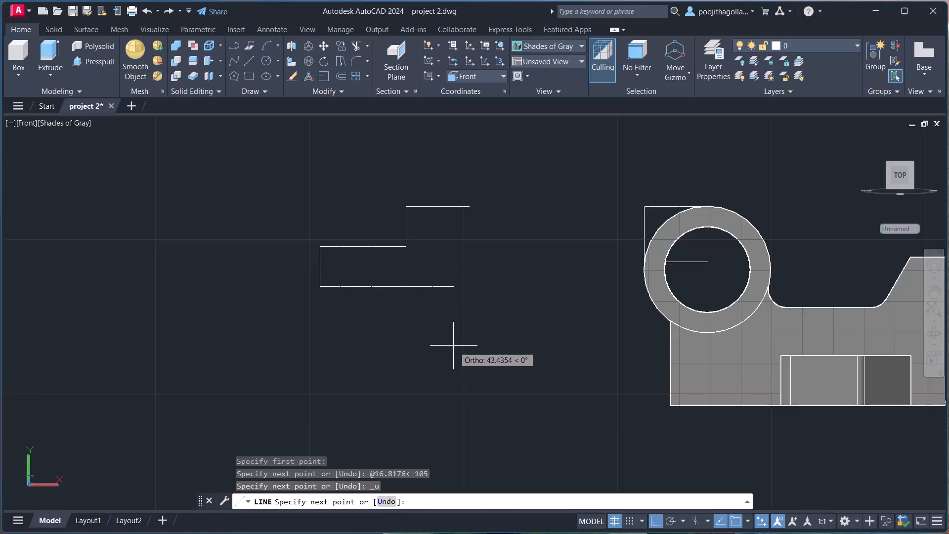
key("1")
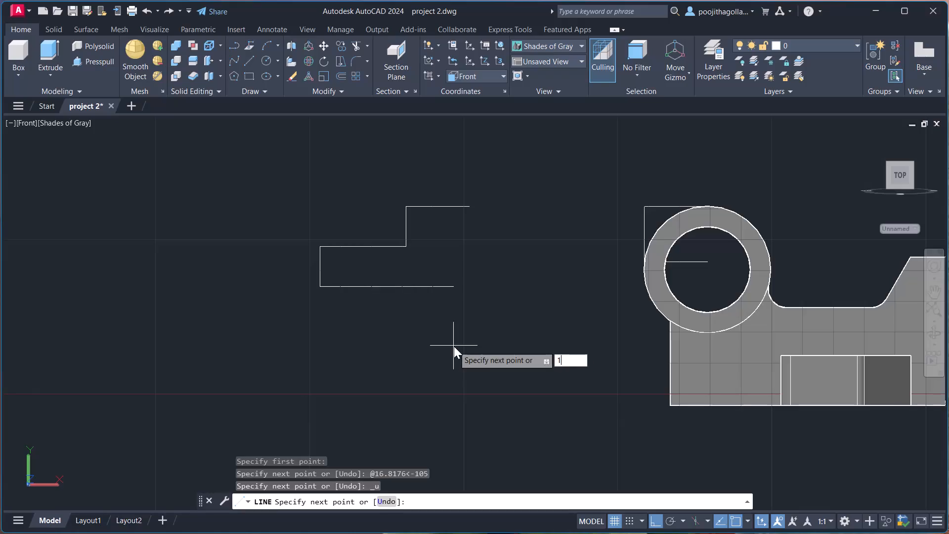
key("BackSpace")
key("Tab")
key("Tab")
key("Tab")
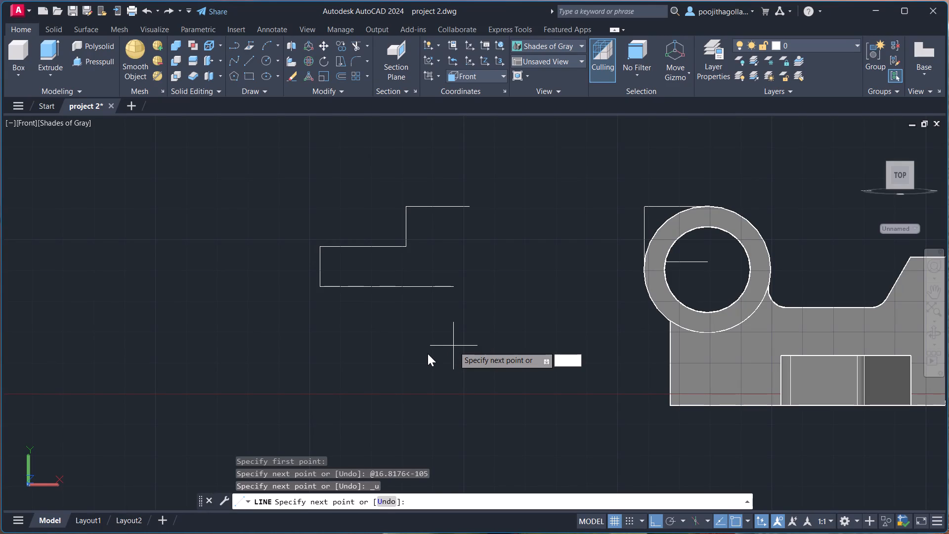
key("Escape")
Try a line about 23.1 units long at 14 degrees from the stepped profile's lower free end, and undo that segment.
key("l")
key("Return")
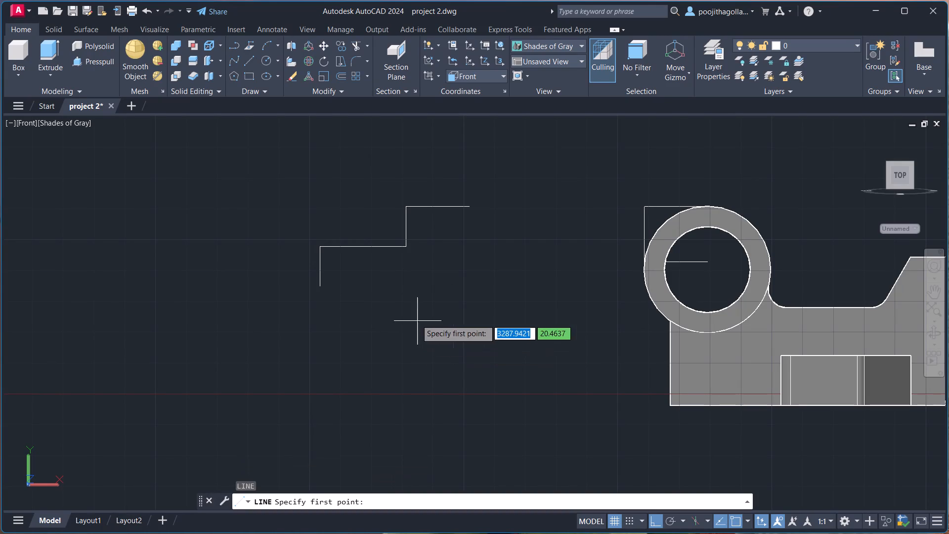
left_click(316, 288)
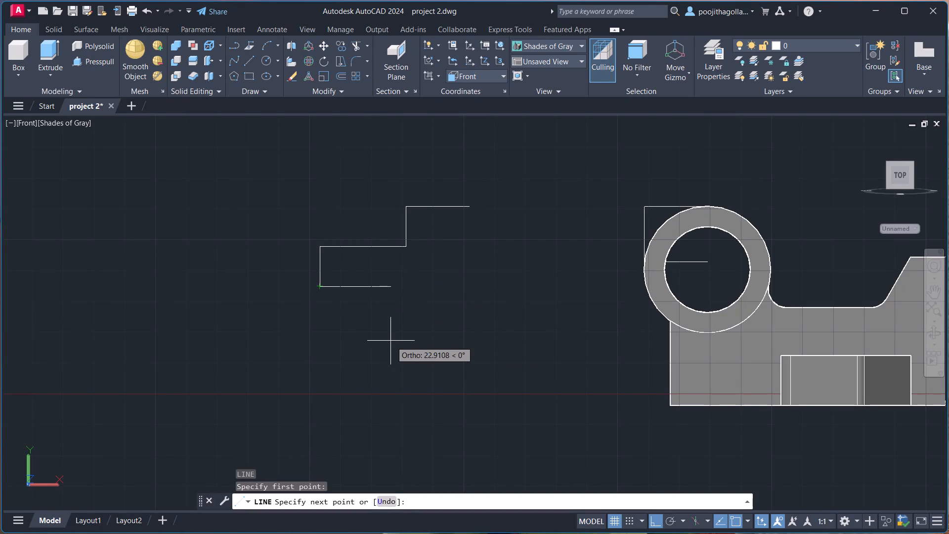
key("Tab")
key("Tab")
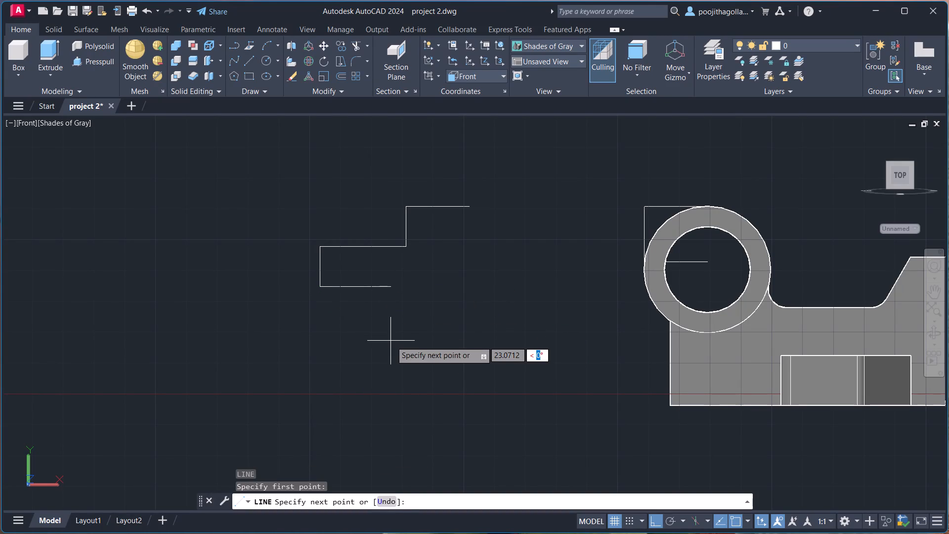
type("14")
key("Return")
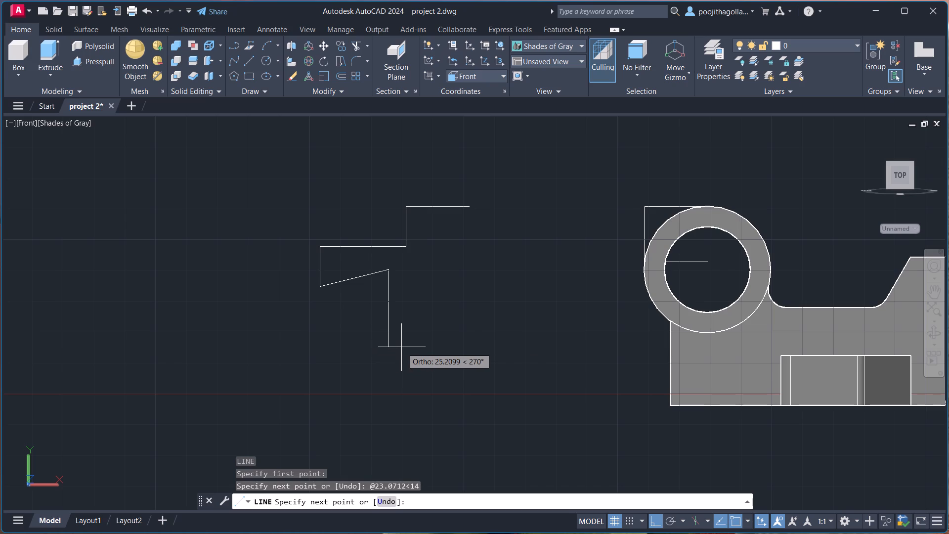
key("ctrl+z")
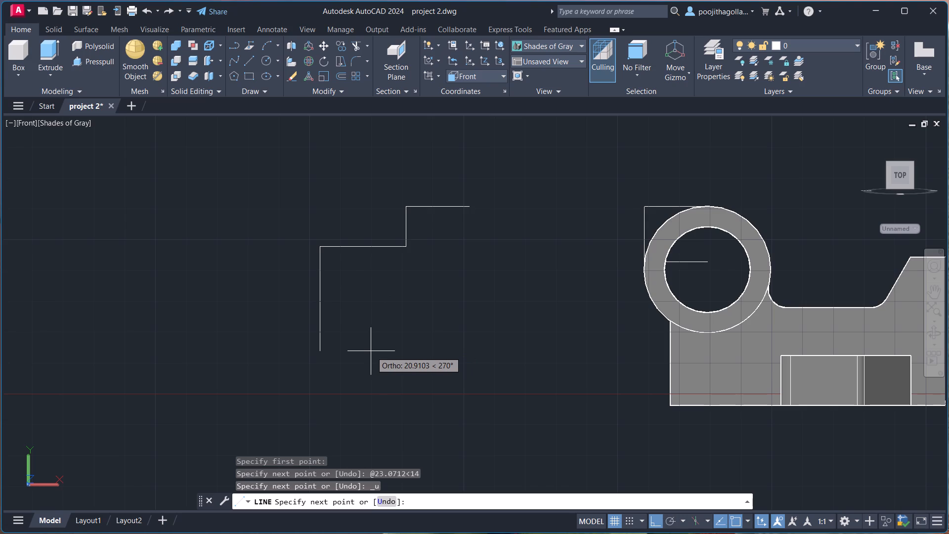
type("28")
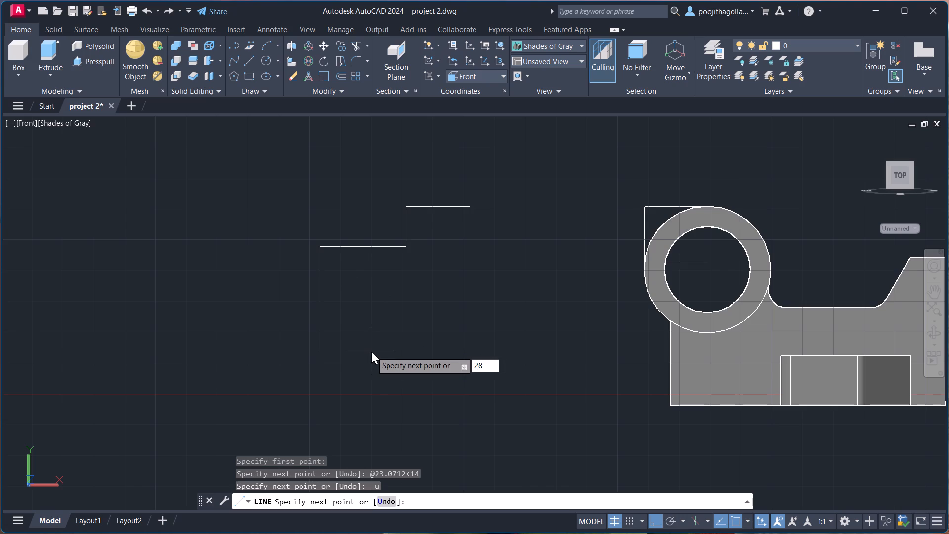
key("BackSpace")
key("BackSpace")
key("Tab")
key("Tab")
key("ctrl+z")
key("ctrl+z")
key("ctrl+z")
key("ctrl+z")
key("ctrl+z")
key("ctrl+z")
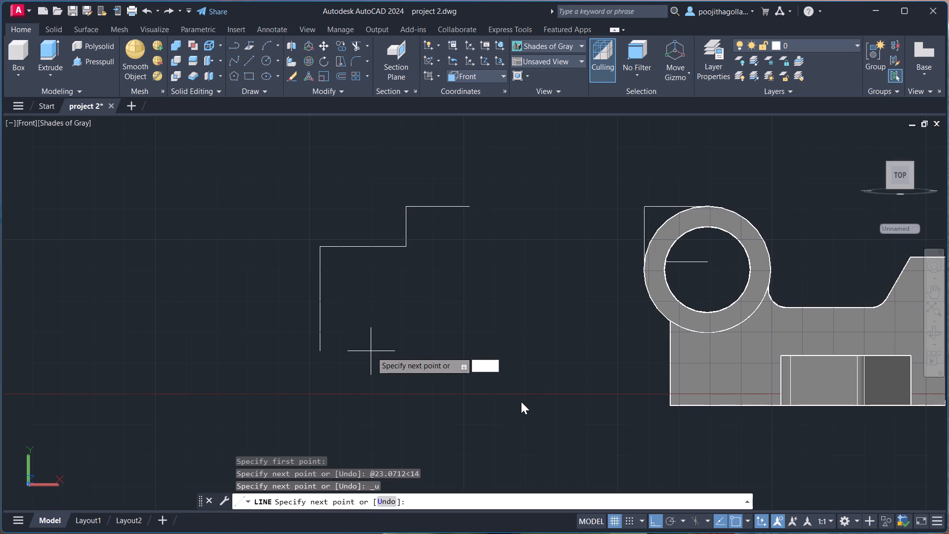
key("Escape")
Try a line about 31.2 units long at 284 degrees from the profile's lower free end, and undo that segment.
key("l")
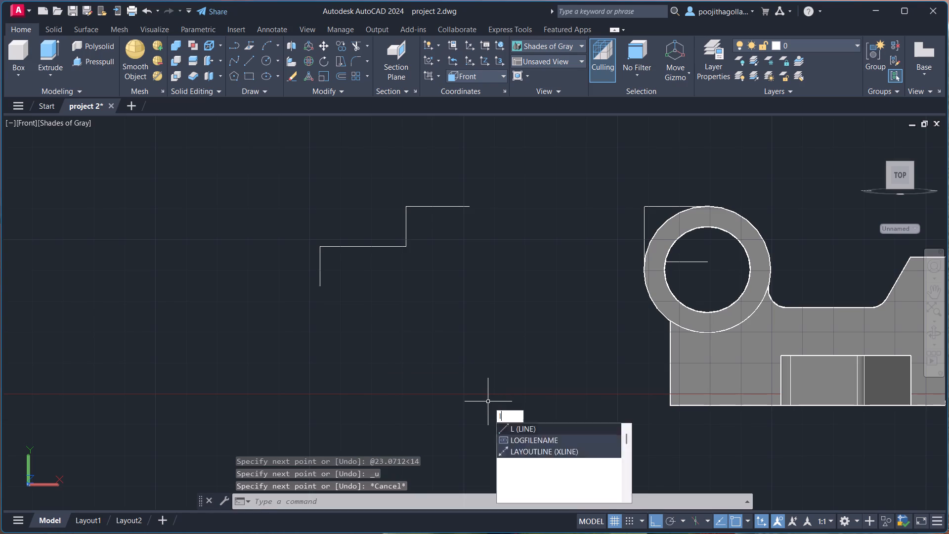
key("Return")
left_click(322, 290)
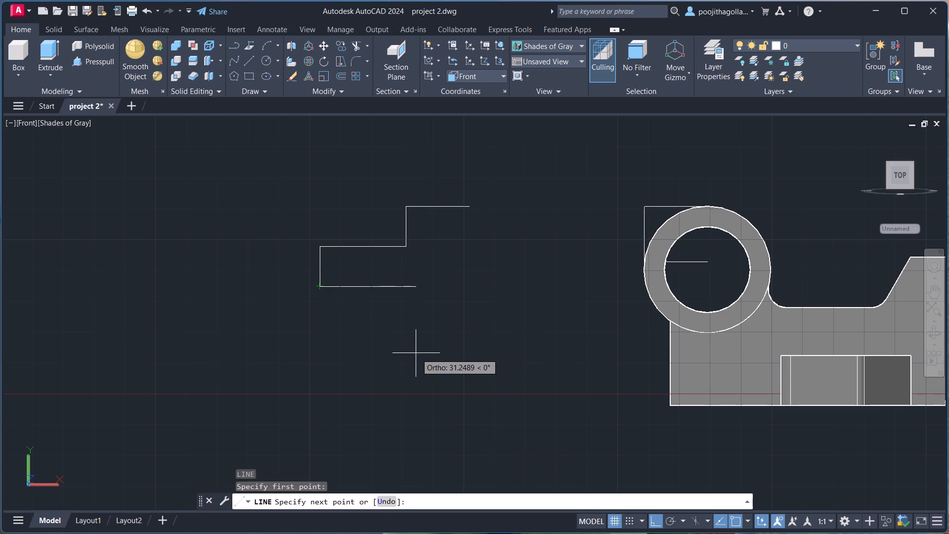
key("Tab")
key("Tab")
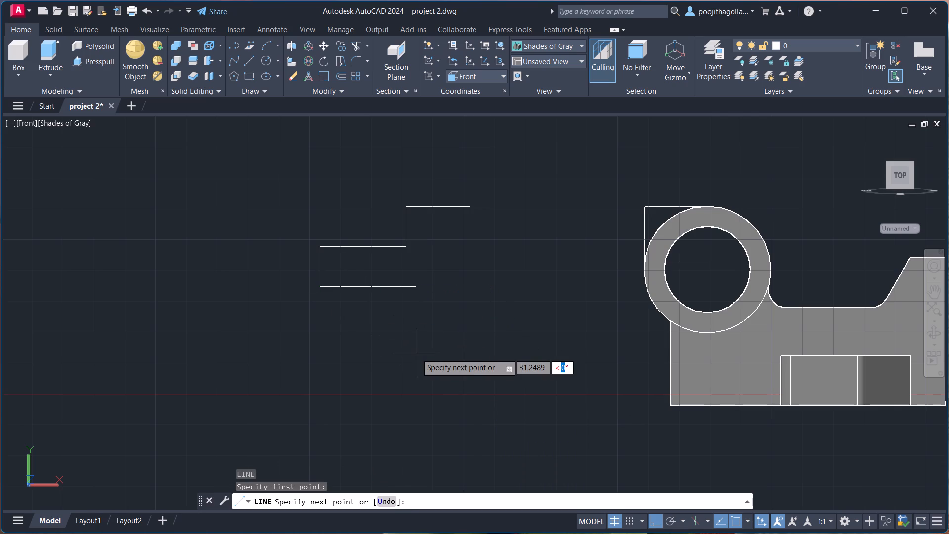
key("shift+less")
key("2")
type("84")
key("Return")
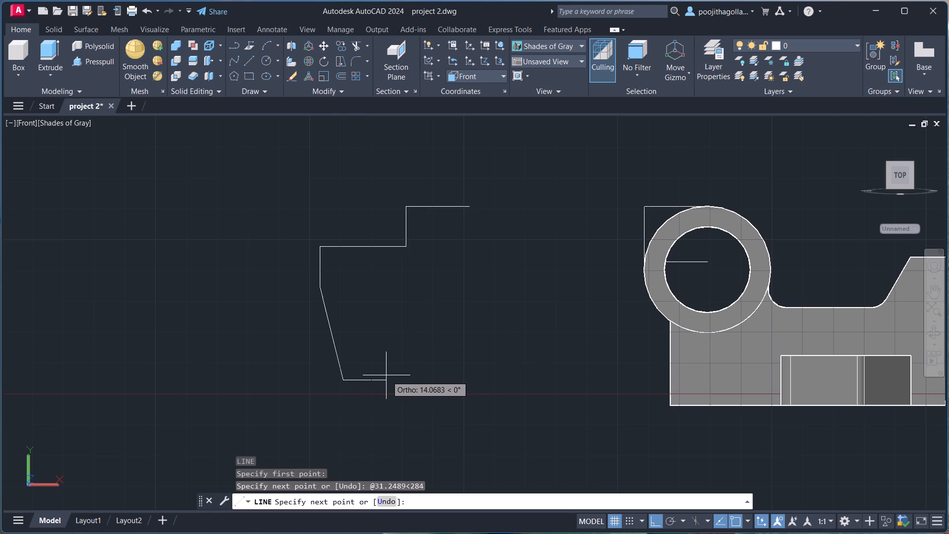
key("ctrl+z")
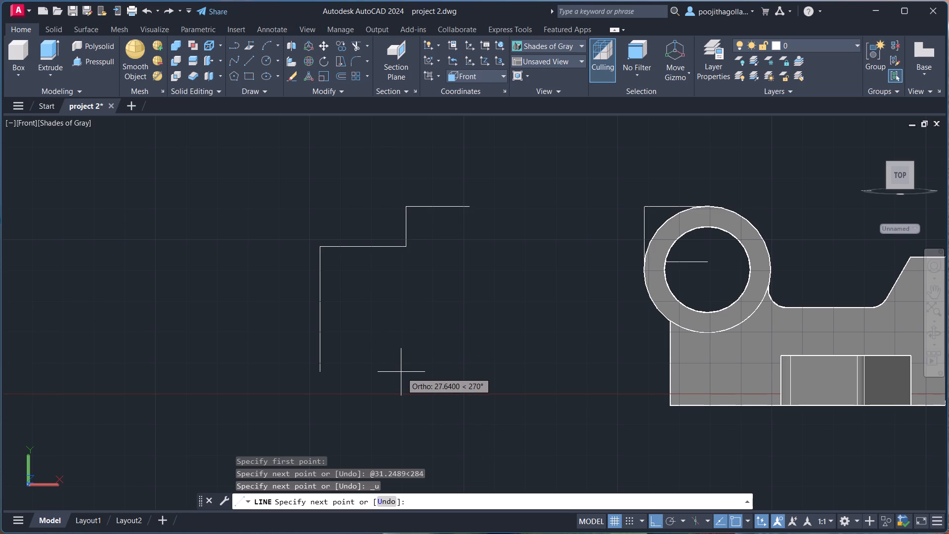
With polar tracking on, draw a line 30 units long at 346 degrees from the stepped profile's lower free end.
key("shift+at")
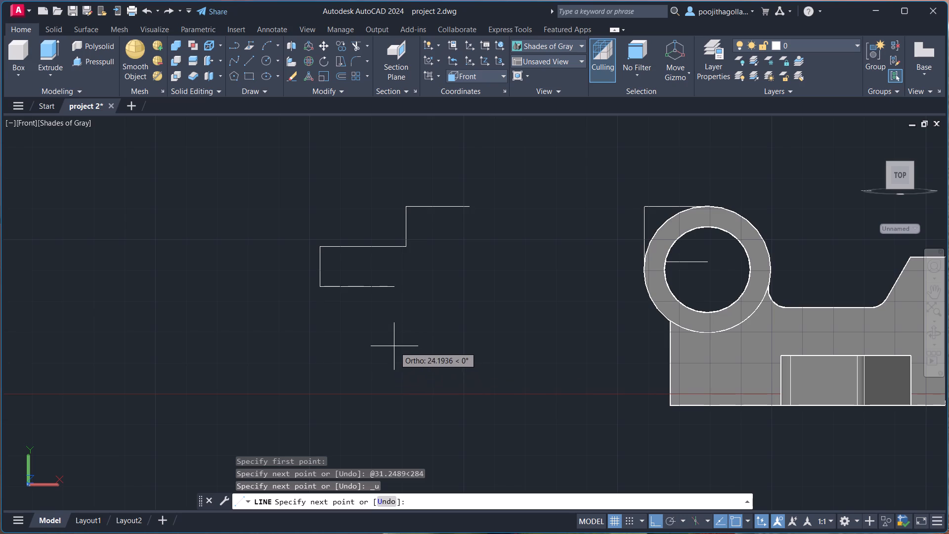
type("30")
key("shift+less")
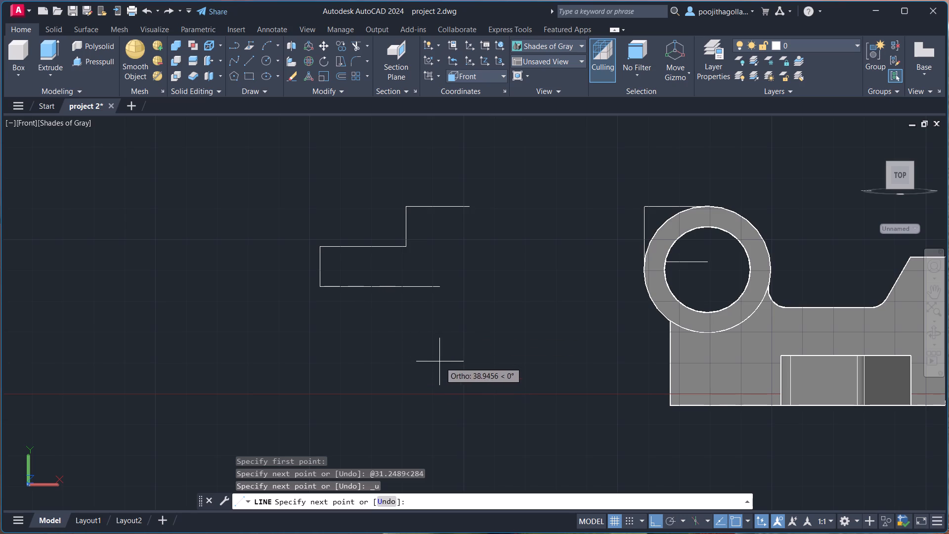
left_click(670, 523)
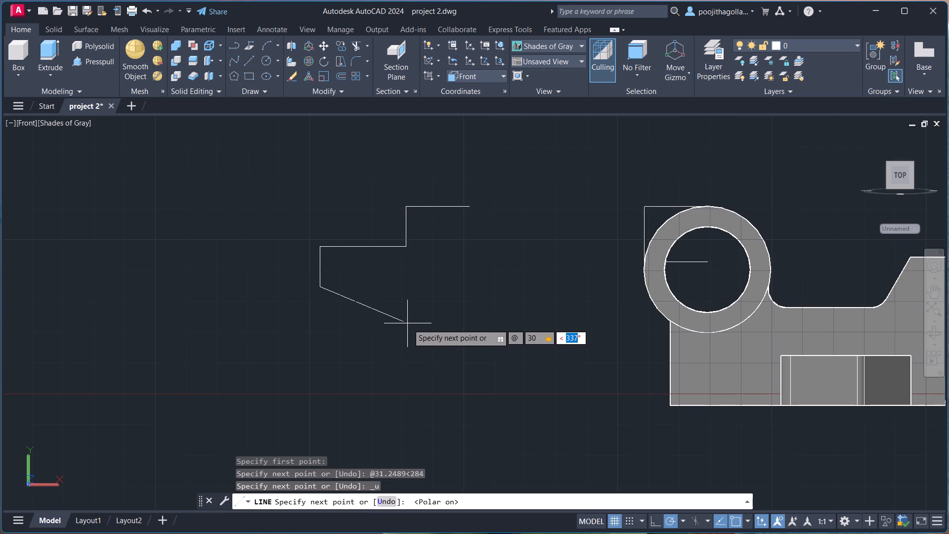
key("3")
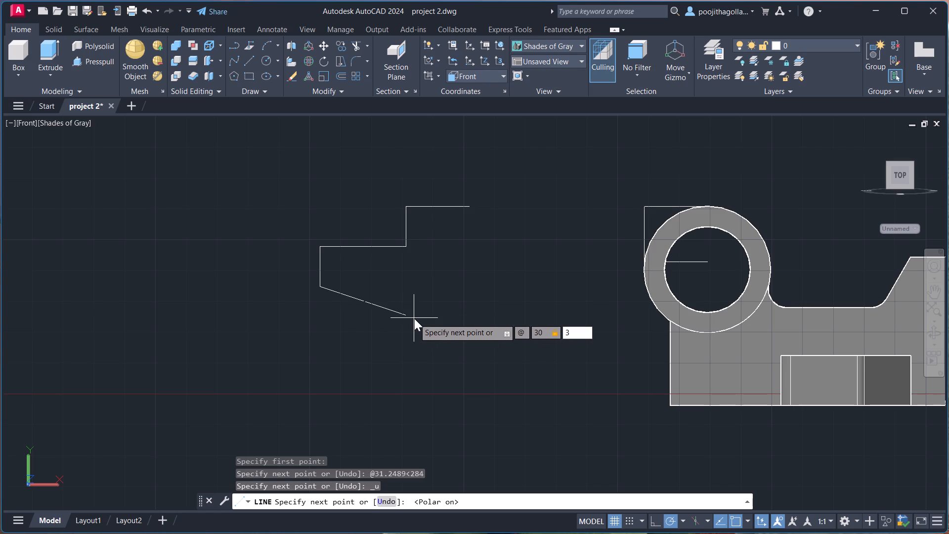
type("46")
key("Return")
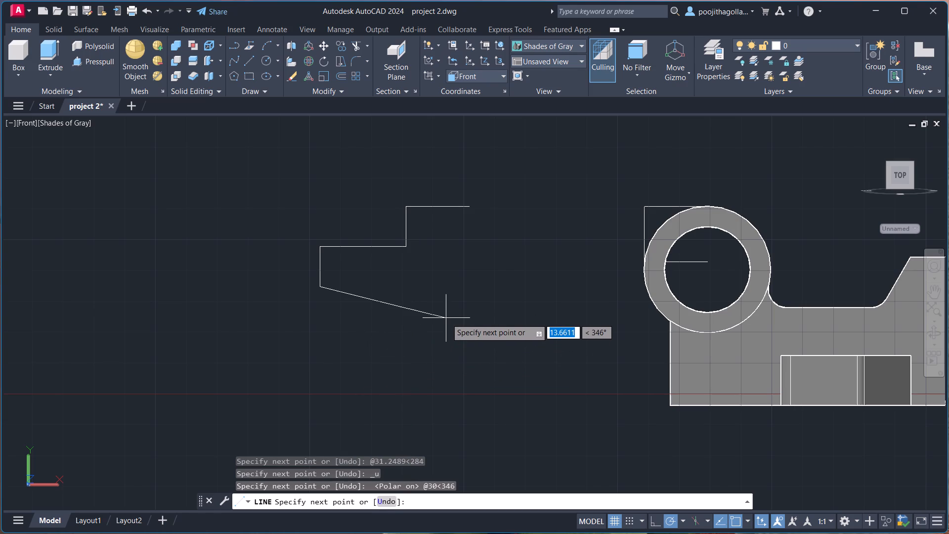
key("Escape")
Draw a vertical line 20.5 units long downward from the free end of the profile's top horizontal line.
middle_click_drag(432, 293, 457, 327)
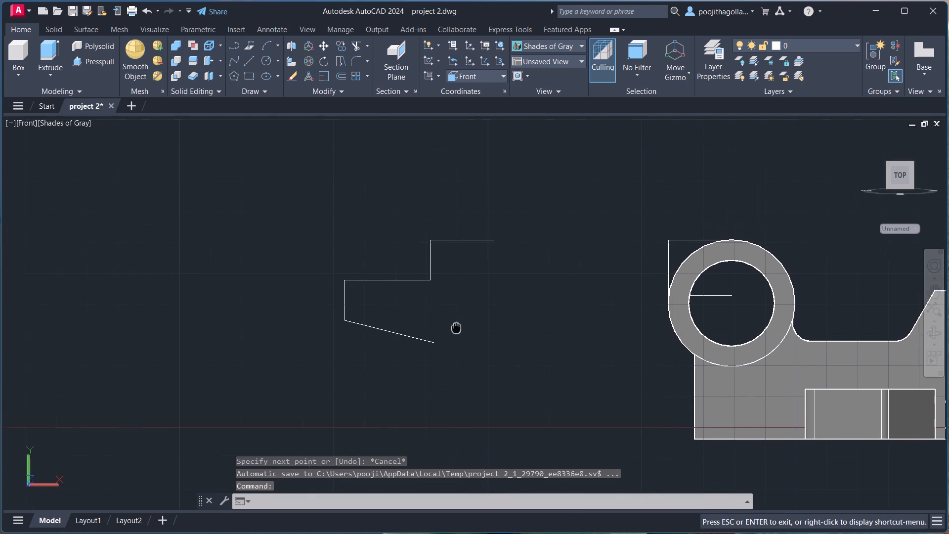
middle_click_drag(457, 327, 458, 328)
middle_click_drag(479, 330, 472, 310)
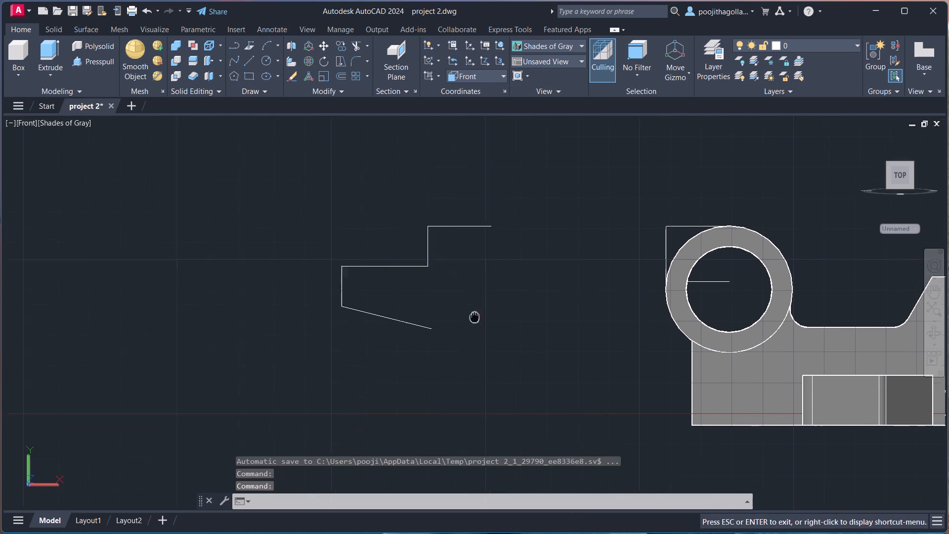
middle_click_drag(472, 310, 470, 306)
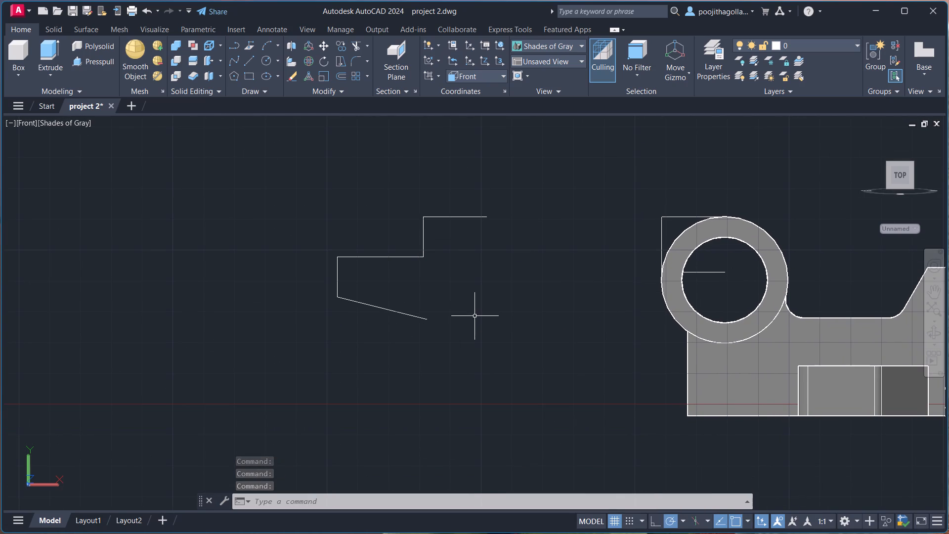
key("l")
key("Return")
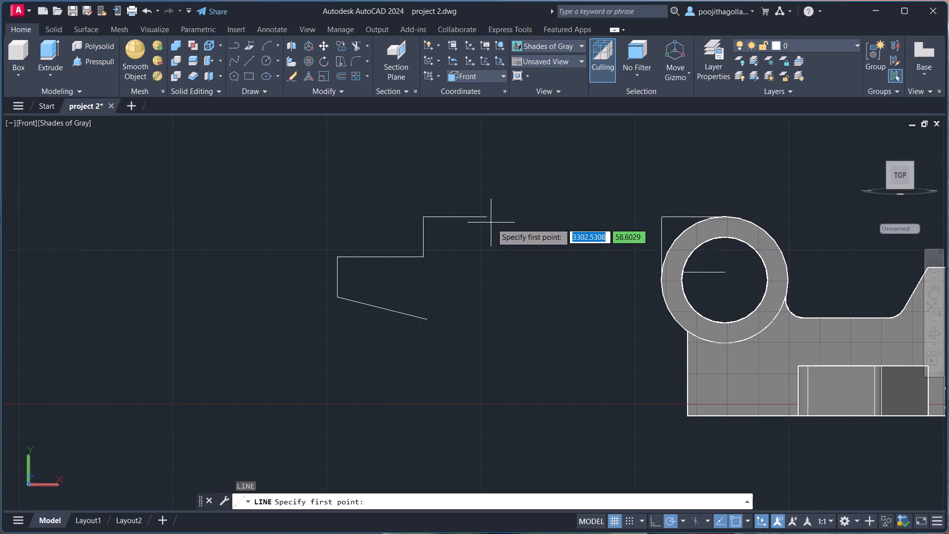
left_click(490, 220)
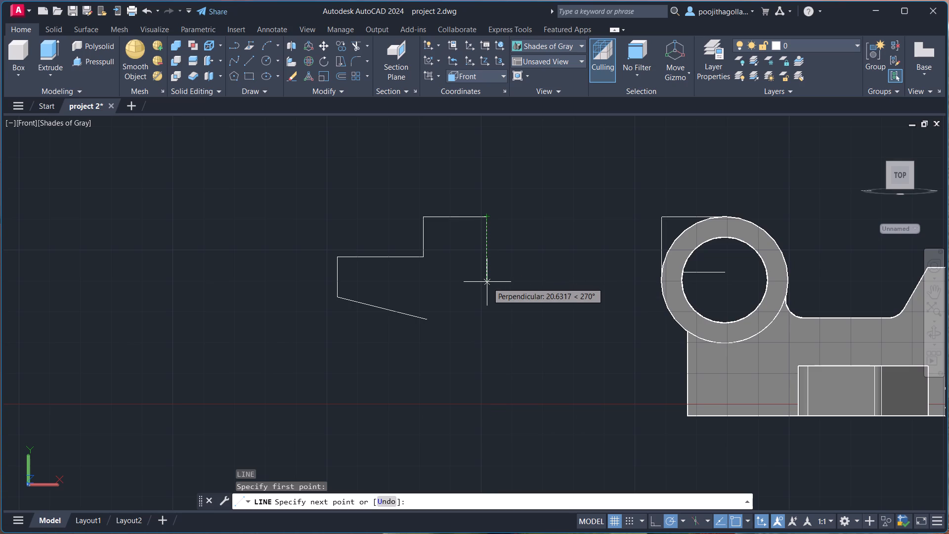
type("20.5")
key("Return")
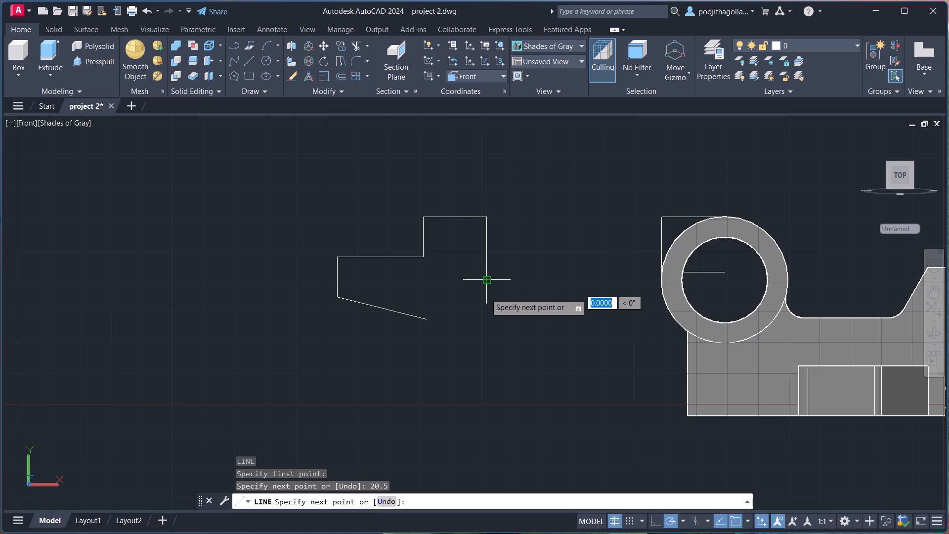
key("Escape")
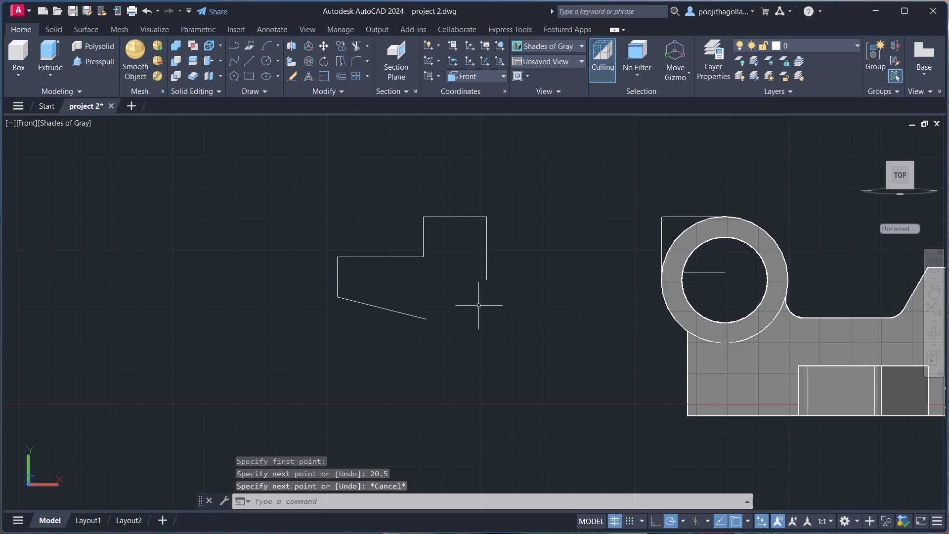
Draw a circle of radius 20.5 centred on the lower end of the profile's 20.5-unit vertical line.
key("c")
key("Return")
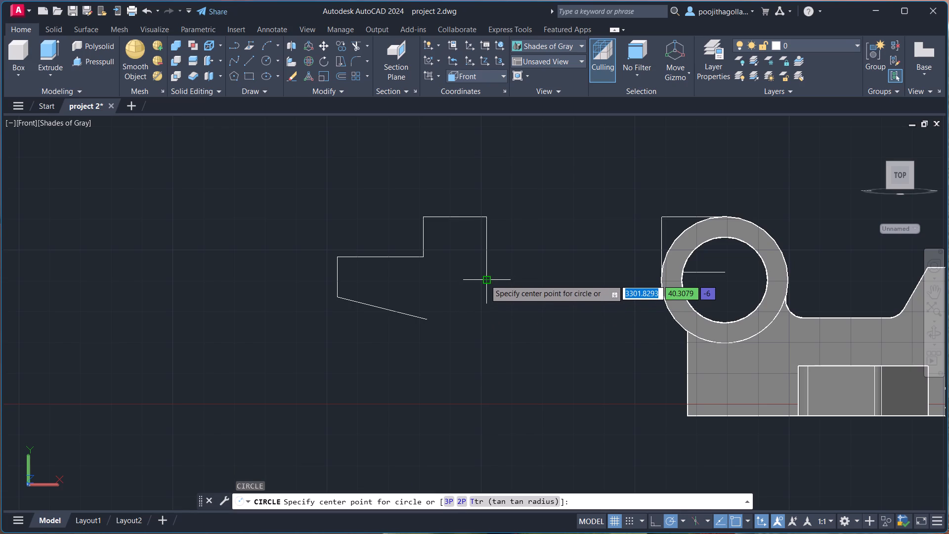
left_click(485, 279)
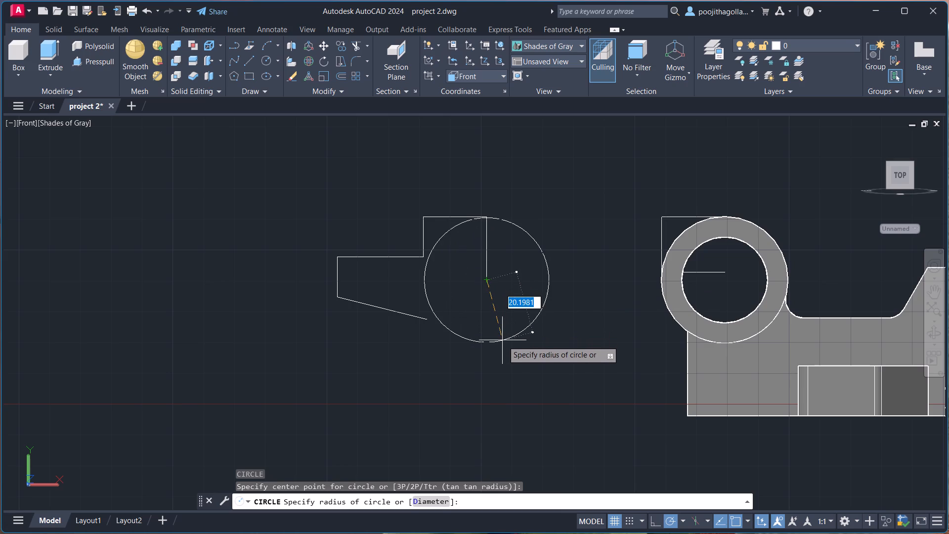
type("20.5")
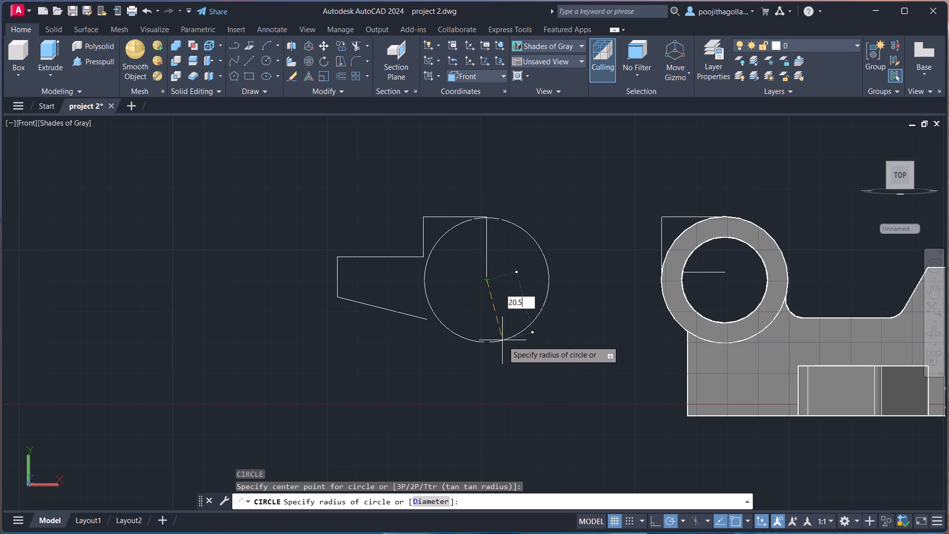
key("Return")
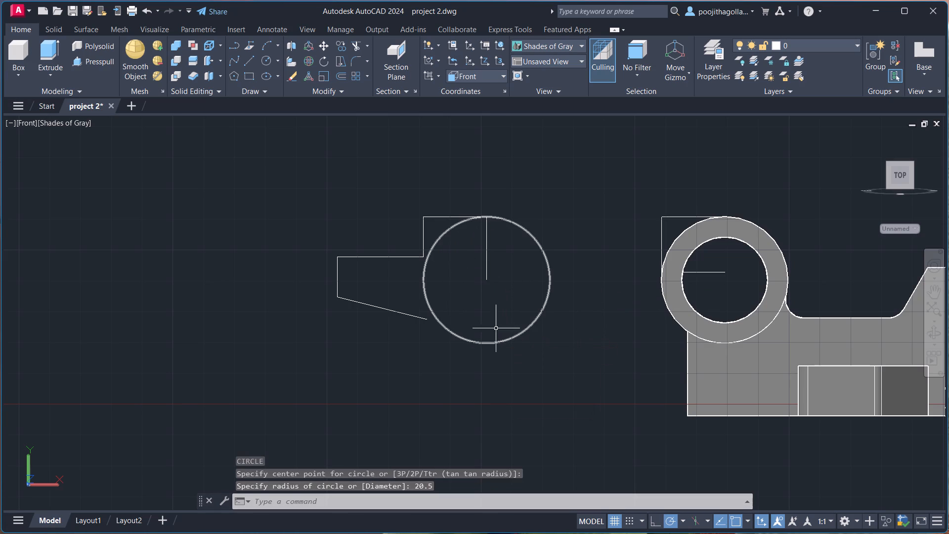
Lengthen the profile's angled lower line along its own direction so it crosses into the circle.
middle_click_drag(489, 309, 503, 318)
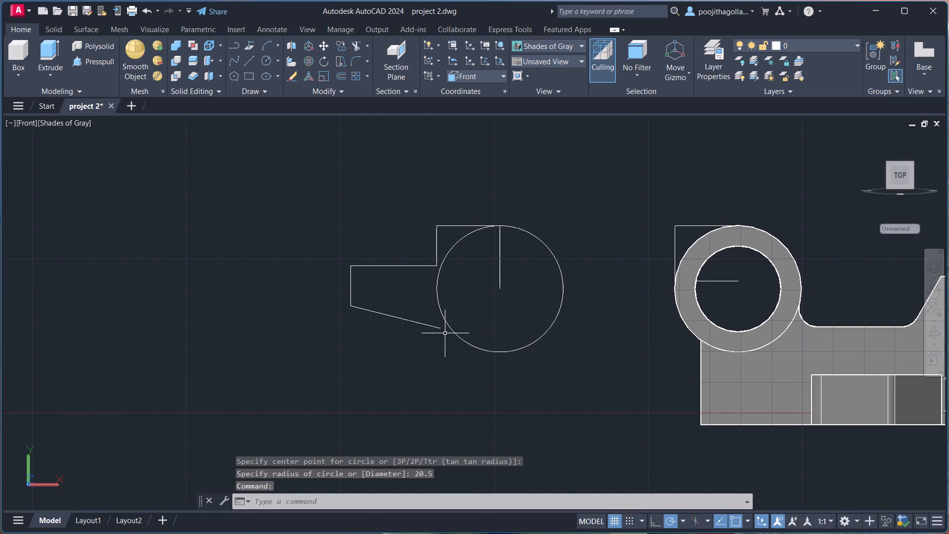
left_click(424, 324)
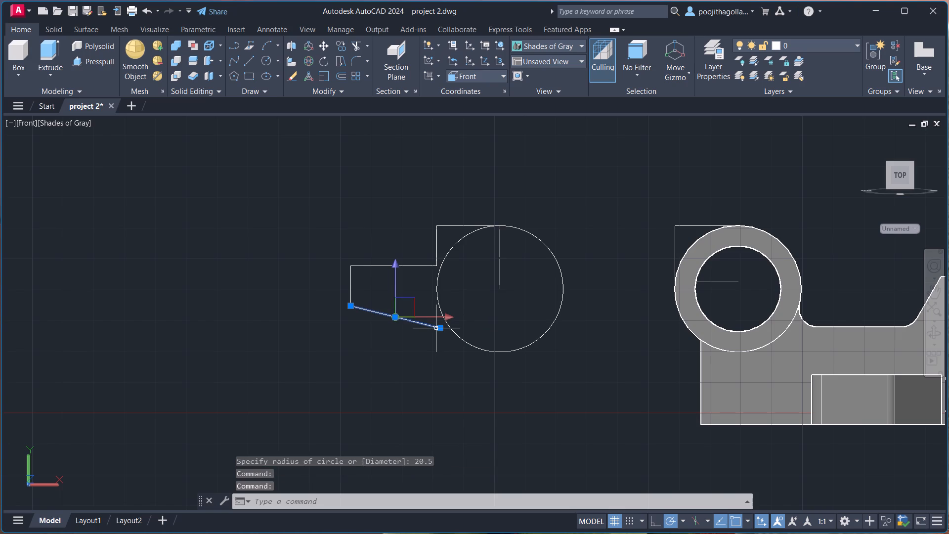
left_click(480, 361)
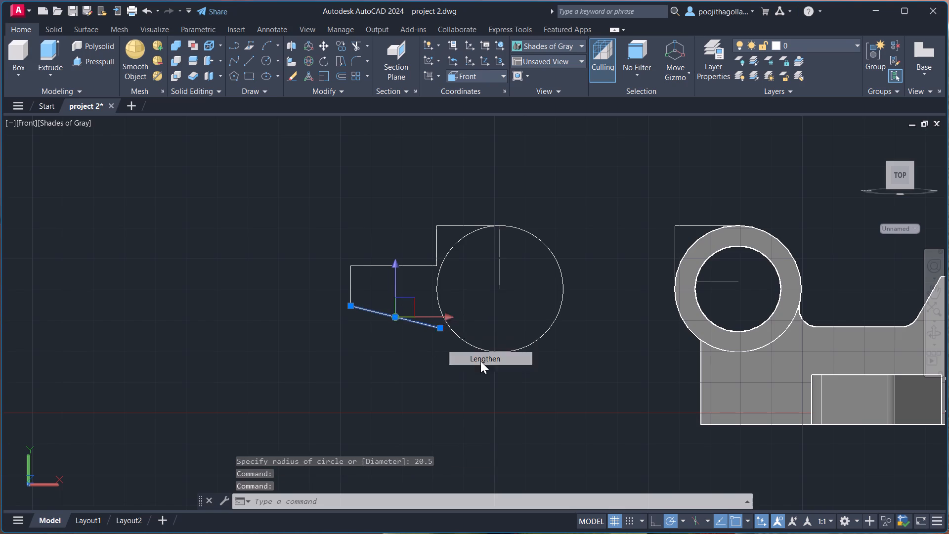
scroll(488, 342, "up", 5)
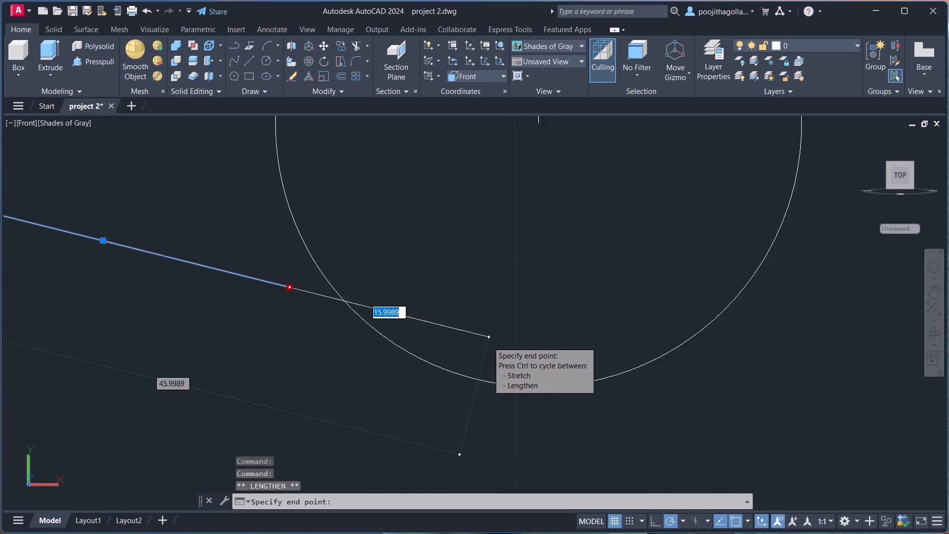
left_click(509, 342)
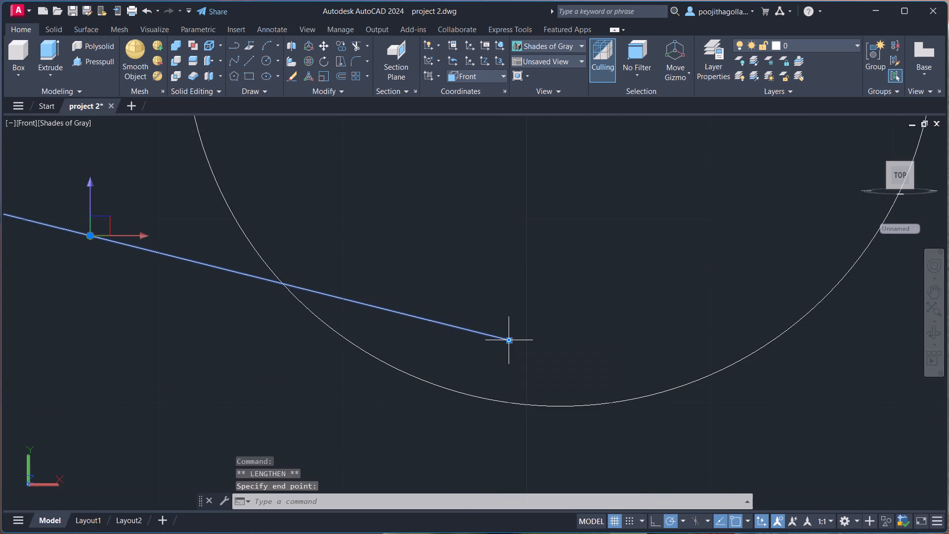
key("Escape")
Trim the part of the angled line inside the circle back to the circle's edge.
type("tr")
key("Return")
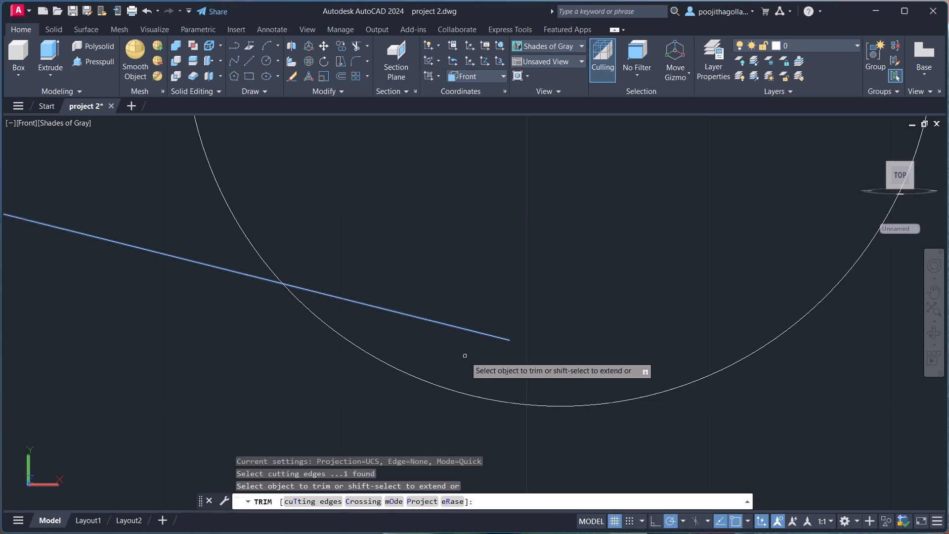
key("Escape")
type("tr")
key("Return")
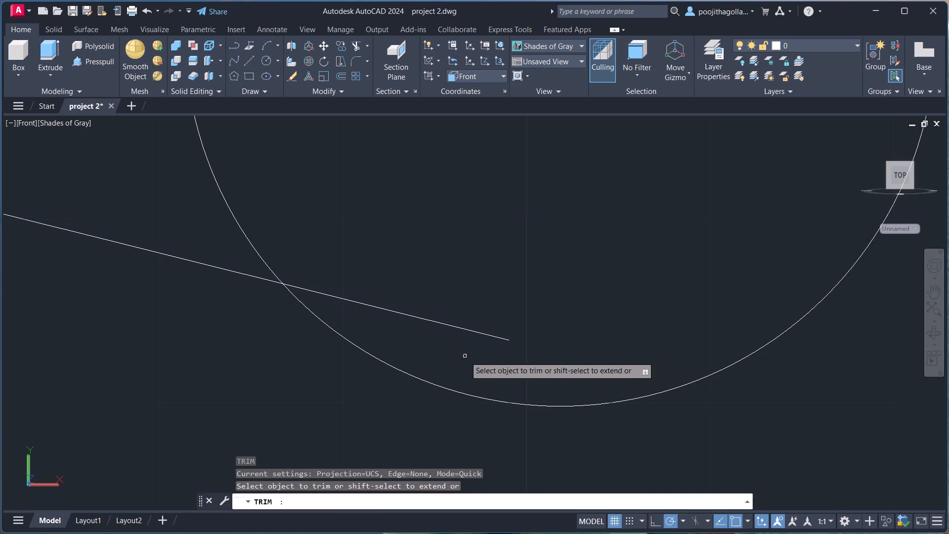
left_click(473, 329)
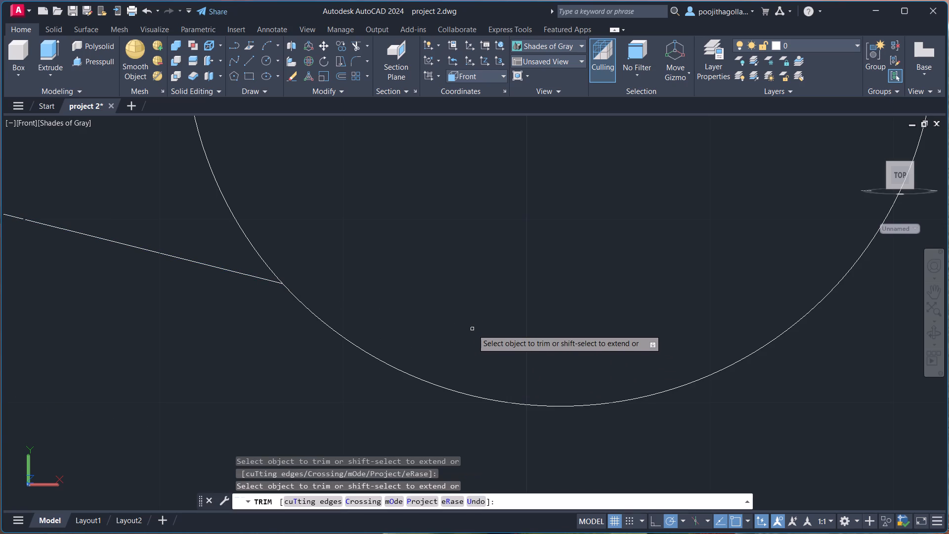
key("Escape")
Delete the vertical line from the circle's top to its centre.
scroll(473, 329, "down", 3)
middle_click_drag(502, 321, 514, 365)
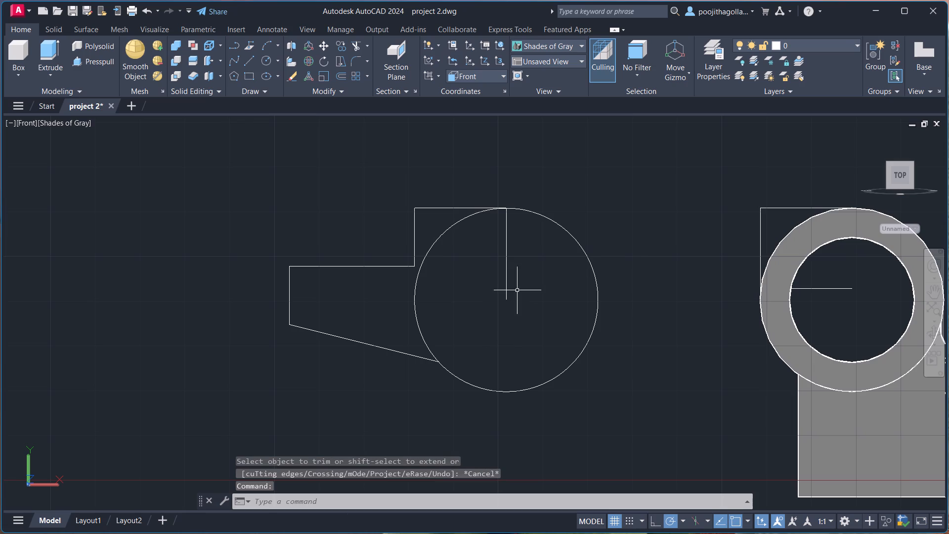
left_click(518, 280)
left_click(478, 296)
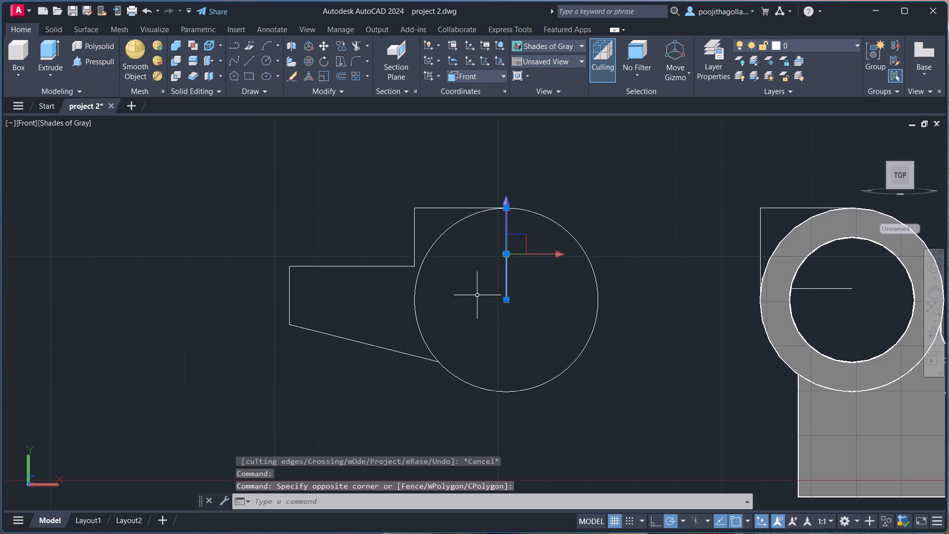
key("Delete")
Trim away the circle's outer portion, leaving the concave arc between the profile's top line and angled line.
type("tr")
key("Return")
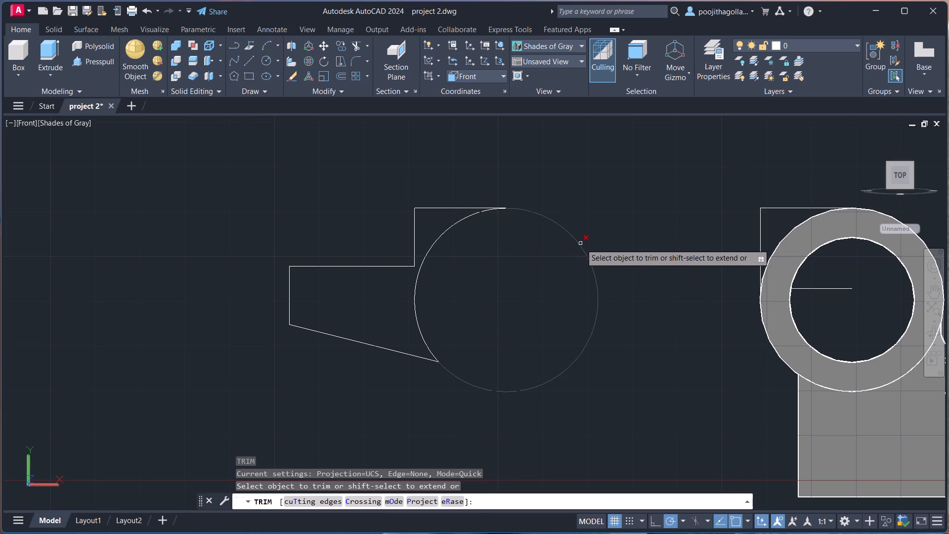
left_click(581, 244)
scroll(533, 290, "down", 1)
key("Escape")
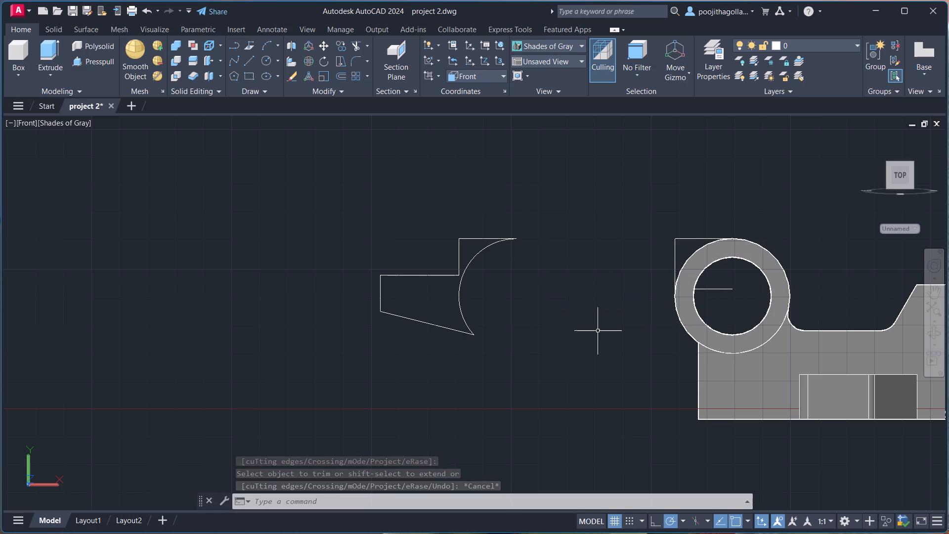
In an orbited 3D view, delete the leftover horizontal and vertical construction lines at the cylinder's far end.
left_click(930, 332)
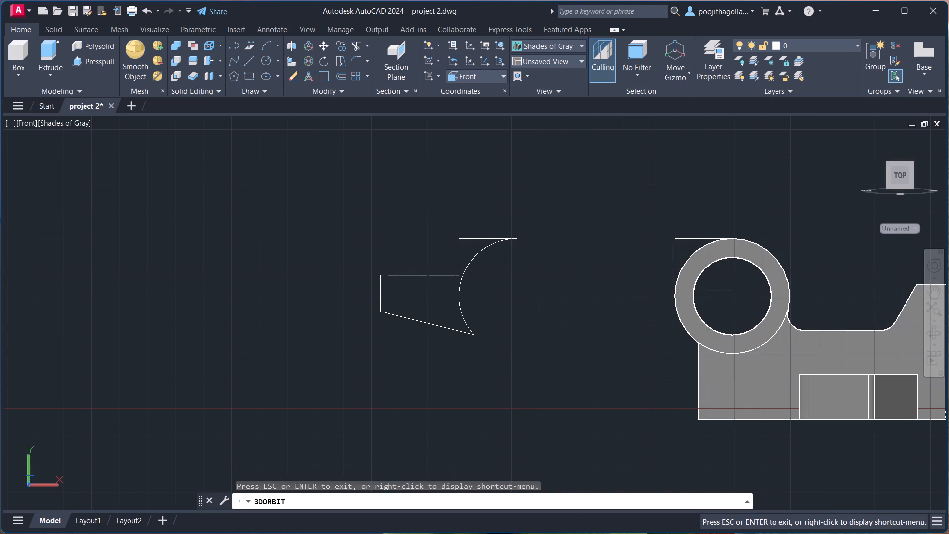
left_click_drag(547, 289, 609, 344)
scroll(601, 320, "up", 2)
key("Escape")
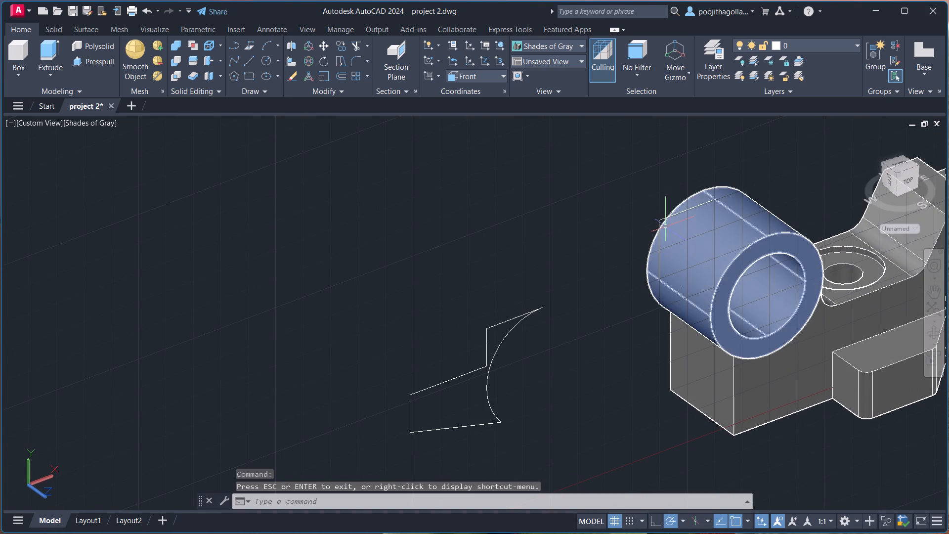
left_click(661, 221)
scroll(653, 235, "up", 4)
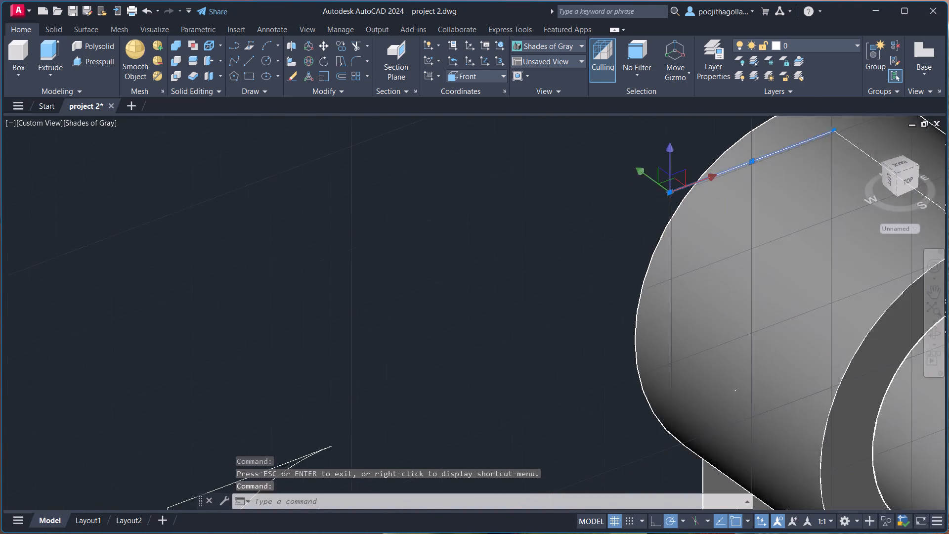
left_click(678, 205)
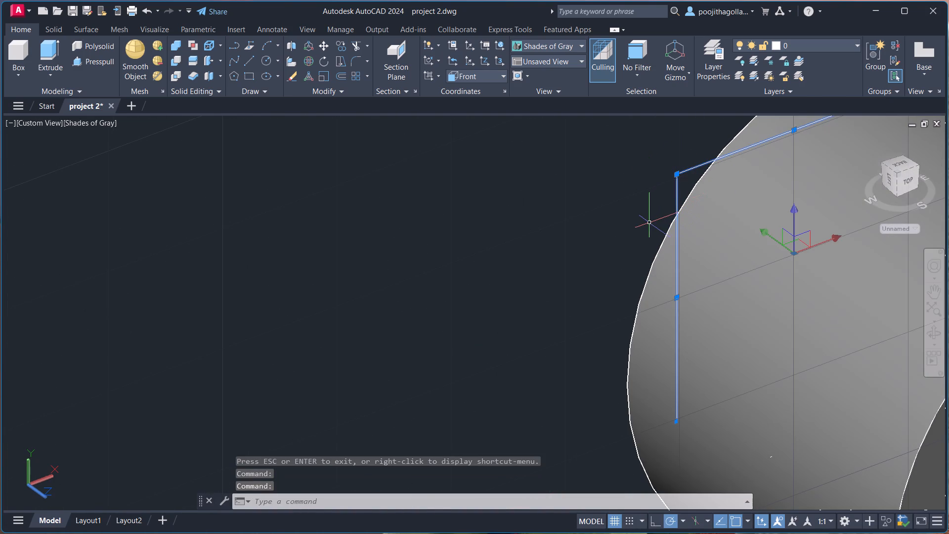
key("Delete")
Change the viewport's visual style to 2D Wireframe to expose the lines around the cylinder.
scroll(668, 213, "down", 2)
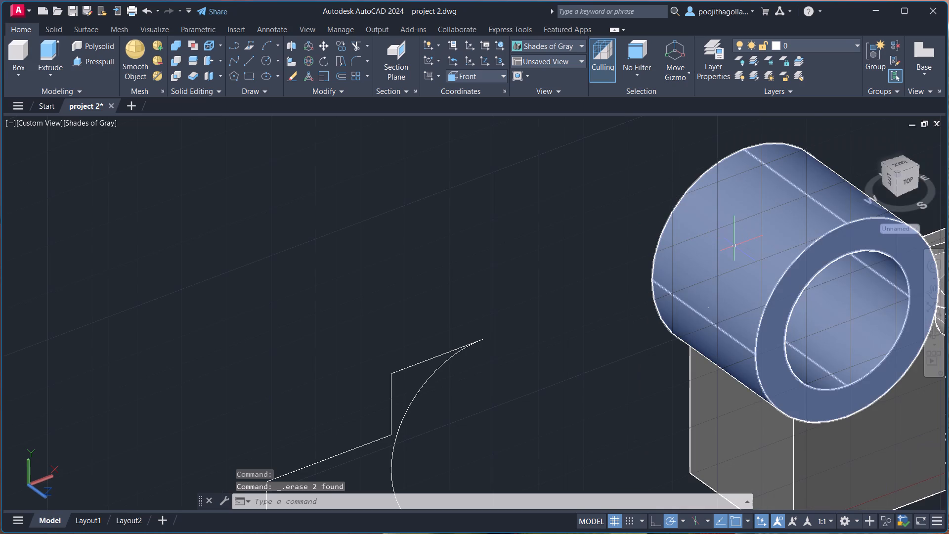
scroll(734, 248, "down", 1)
middle_click_drag(656, 323, 644, 270)
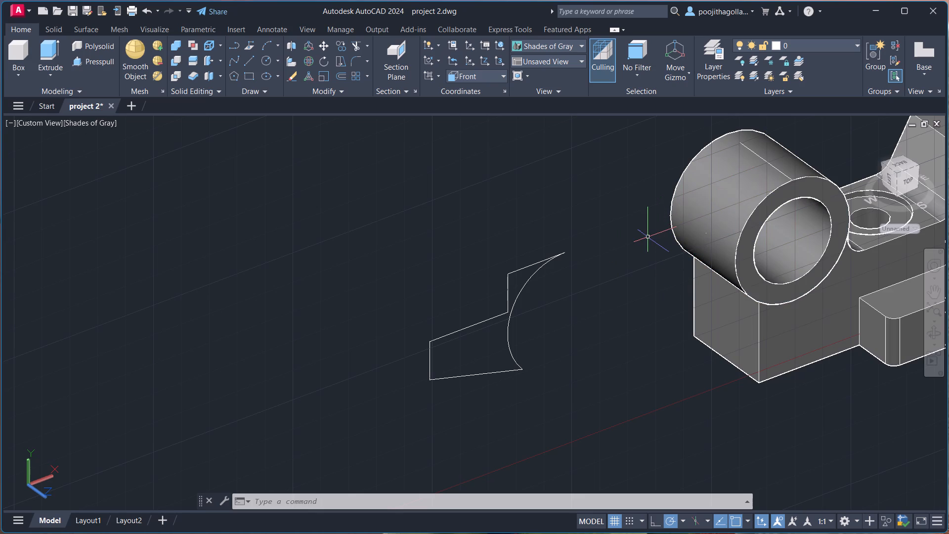
middle_click_drag(722, 192, 634, 254)
scroll(678, 218, "up", 2)
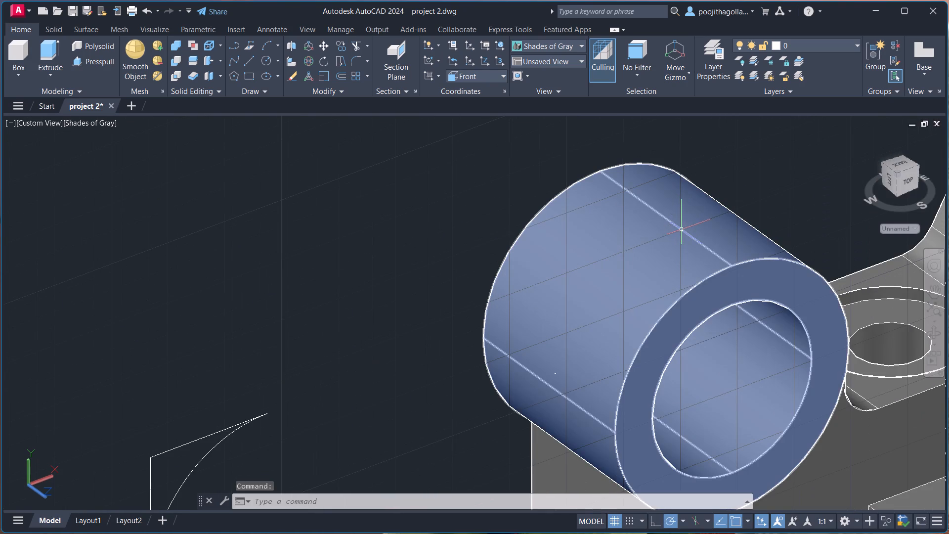
left_click(678, 228)
key("Escape")
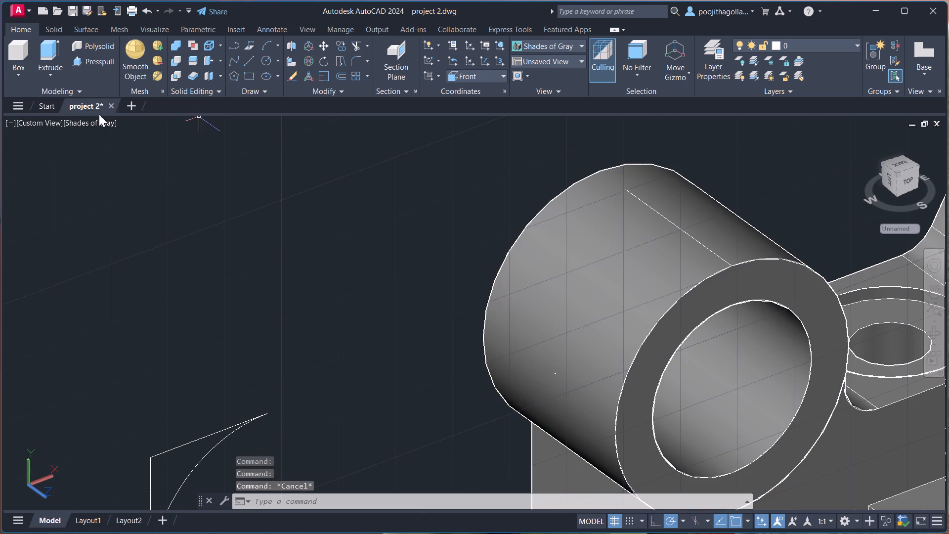
left_click(91, 126)
left_click(148, 231)
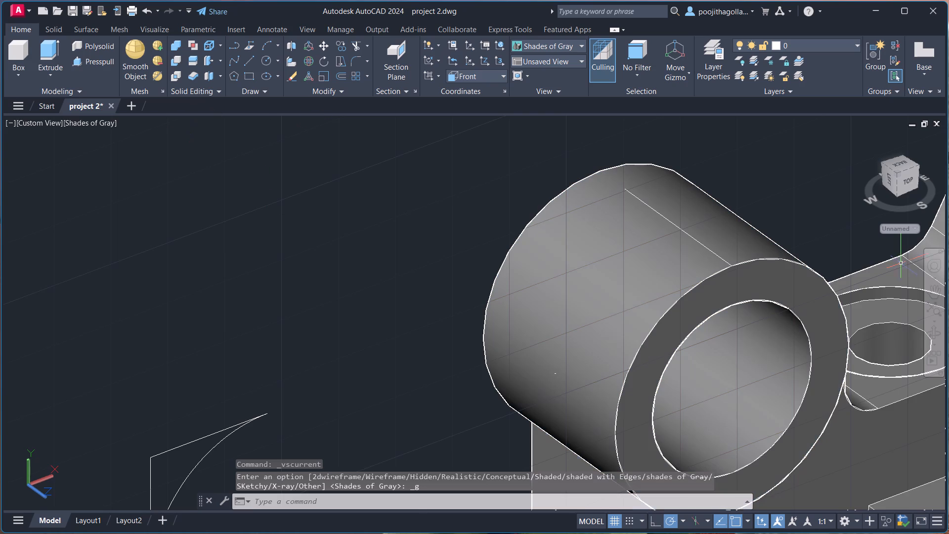
left_click(92, 120)
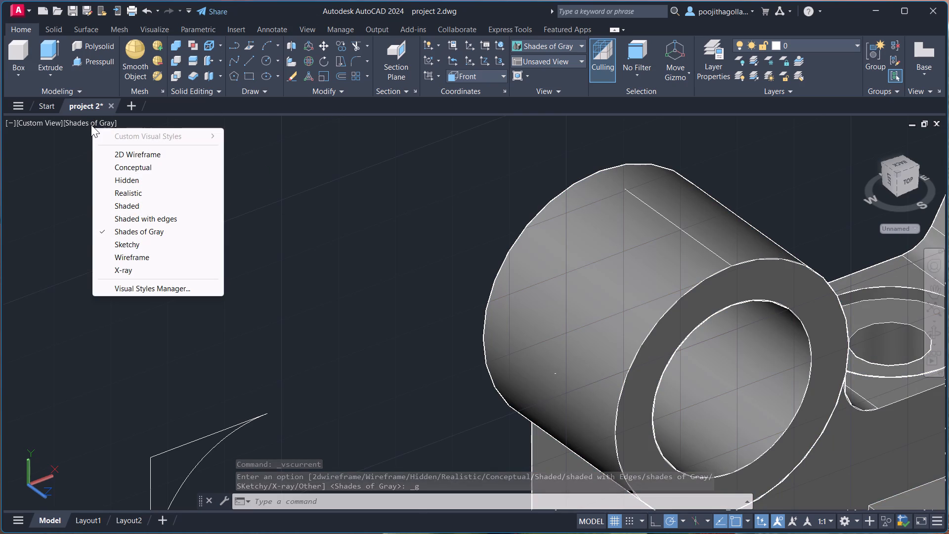
left_click(142, 154)
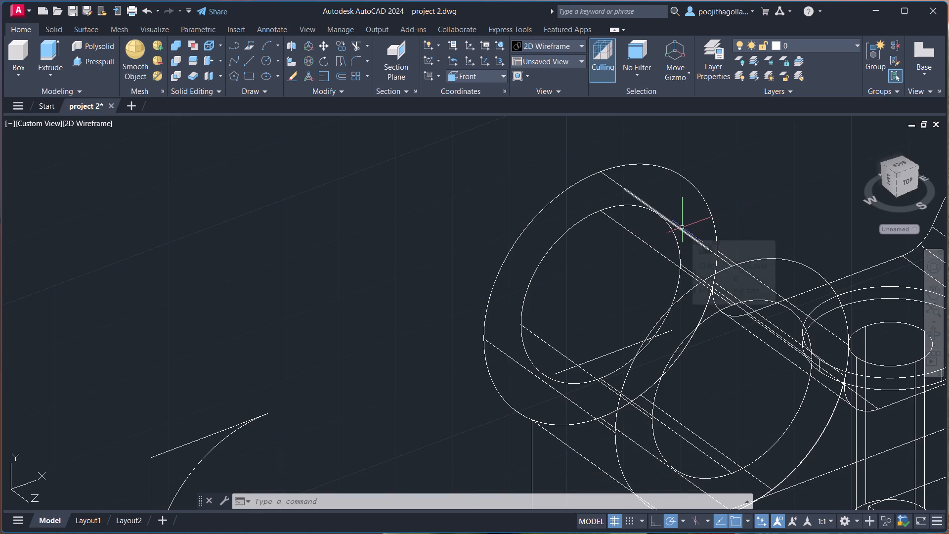
Draw a line 20 units long along the cylinder's top, between the endpoints of the existing lengthwise line.
key("l")
key("Return")
left_click(628, 191)
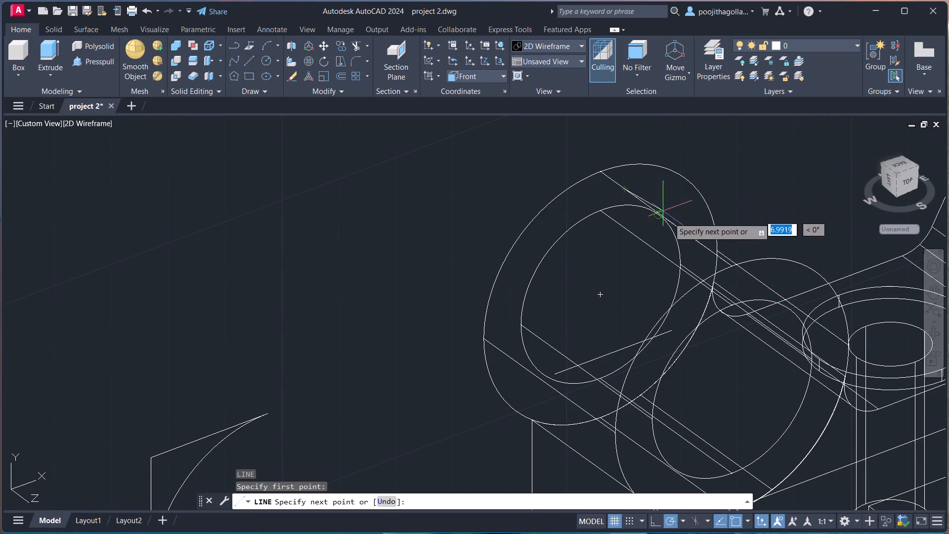
left_click(708, 251)
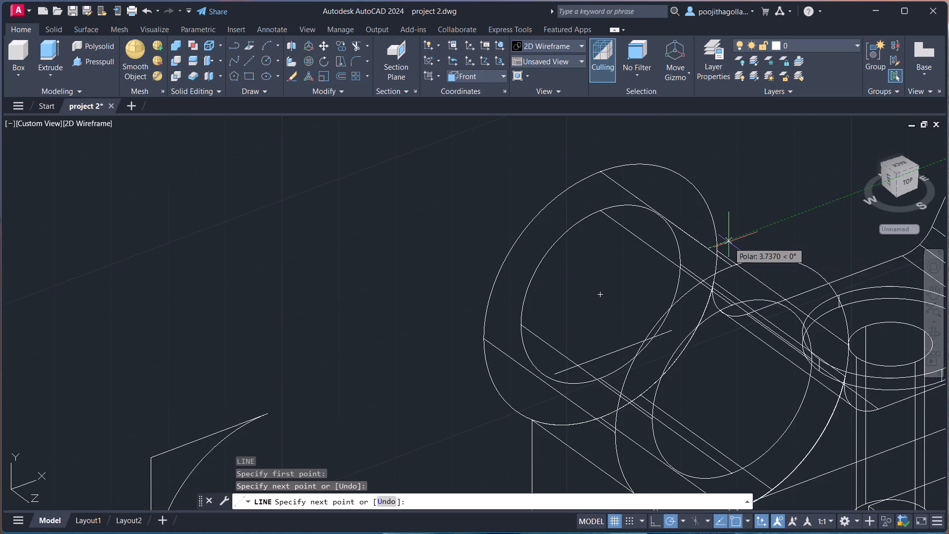
scroll(729, 242, "up", 3)
scroll(729, 242, "down", 2)
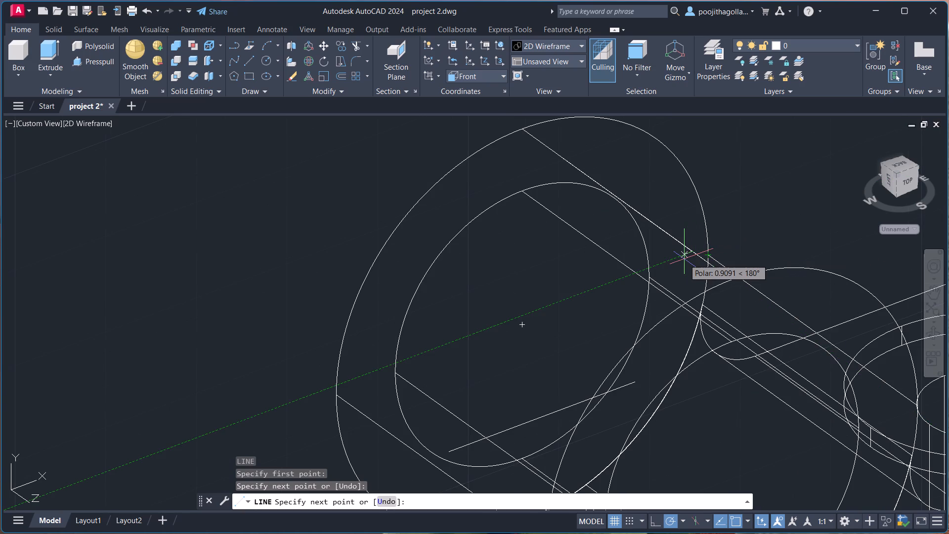
key("Escape")
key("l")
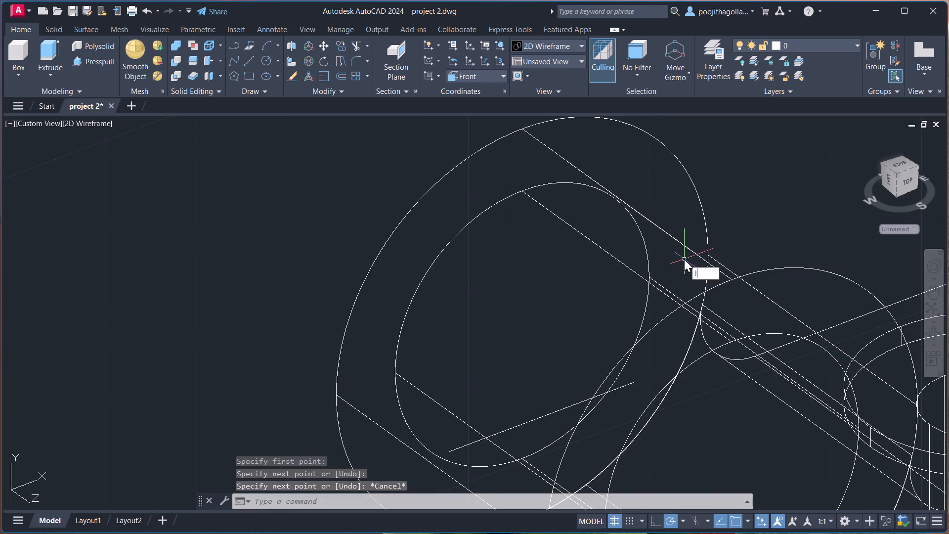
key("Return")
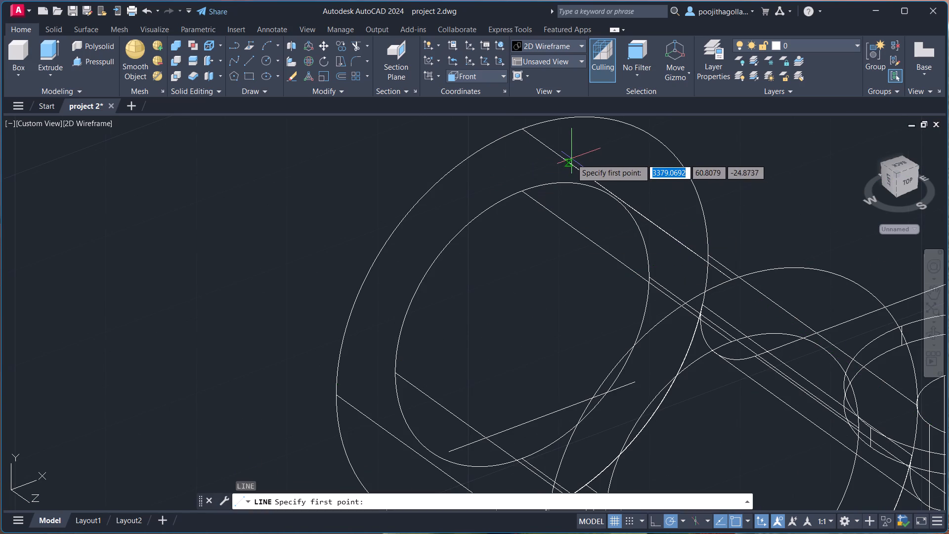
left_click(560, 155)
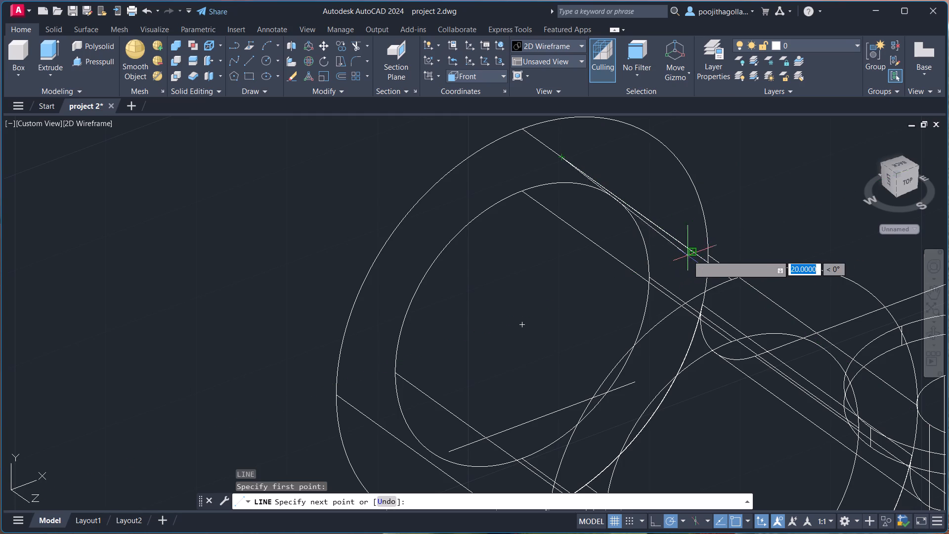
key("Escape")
Join the six segments of the stepped arc-sided profile into a single closed curve.
scroll(691, 250, "down", 2)
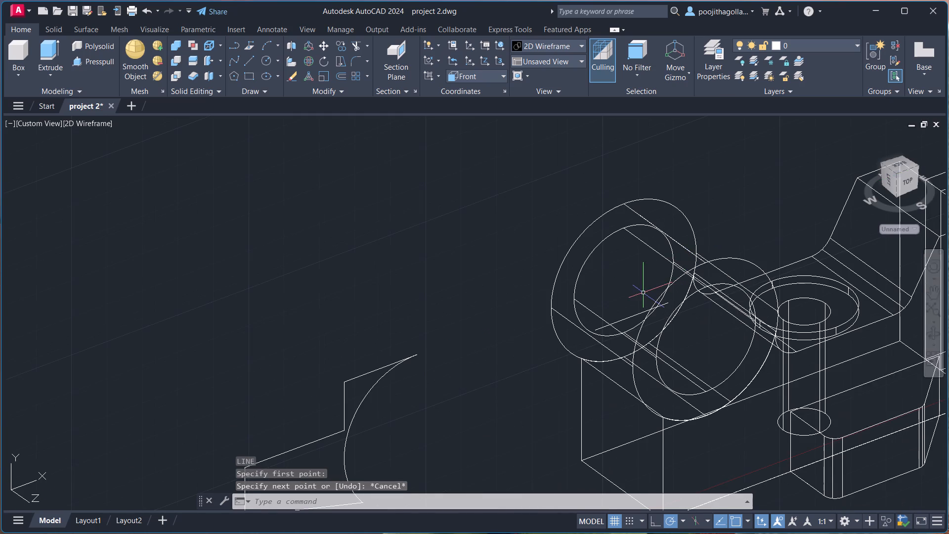
middle_click_drag(642, 293, 627, 236)
middle_click_drag(464, 316, 509, 254)
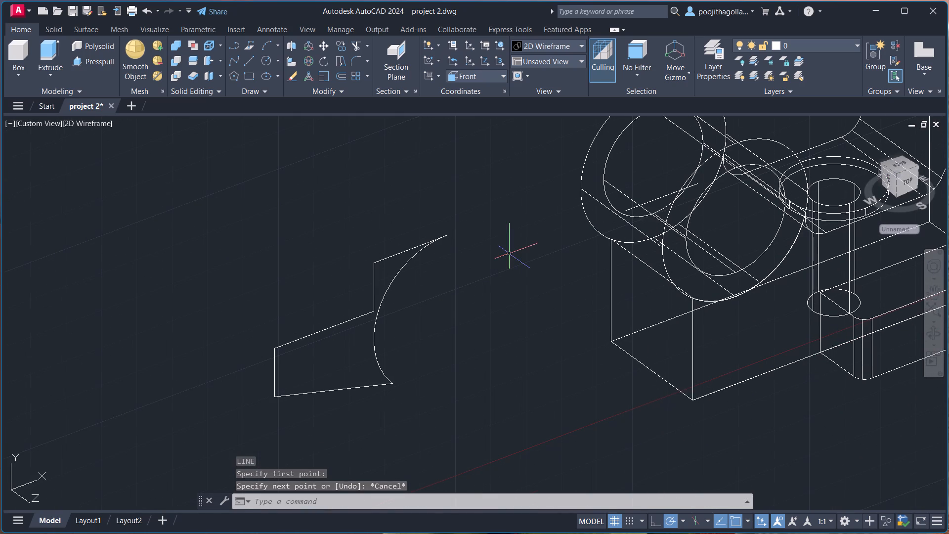
left_click(930, 336)
left_click_drag(460, 305, 493, 307)
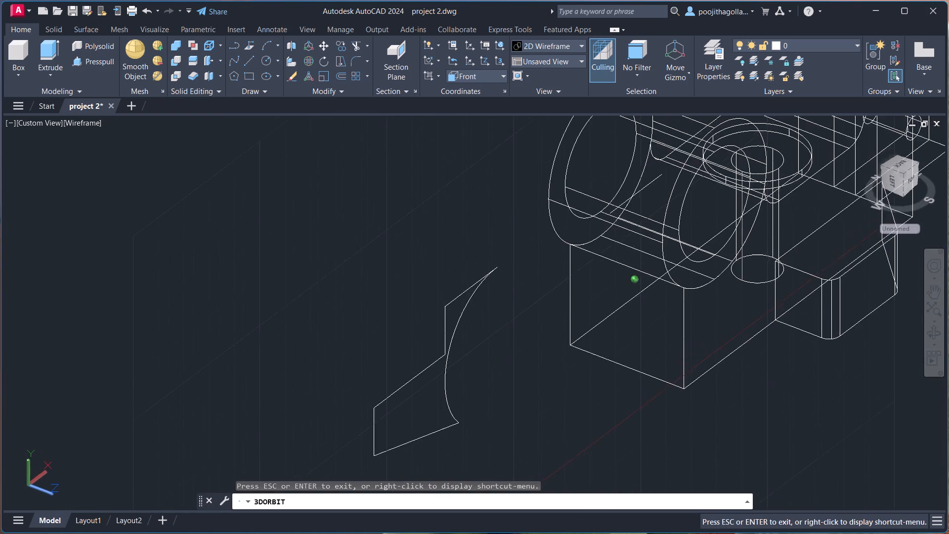
left_click_drag(493, 307, 488, 306)
key("Escape")
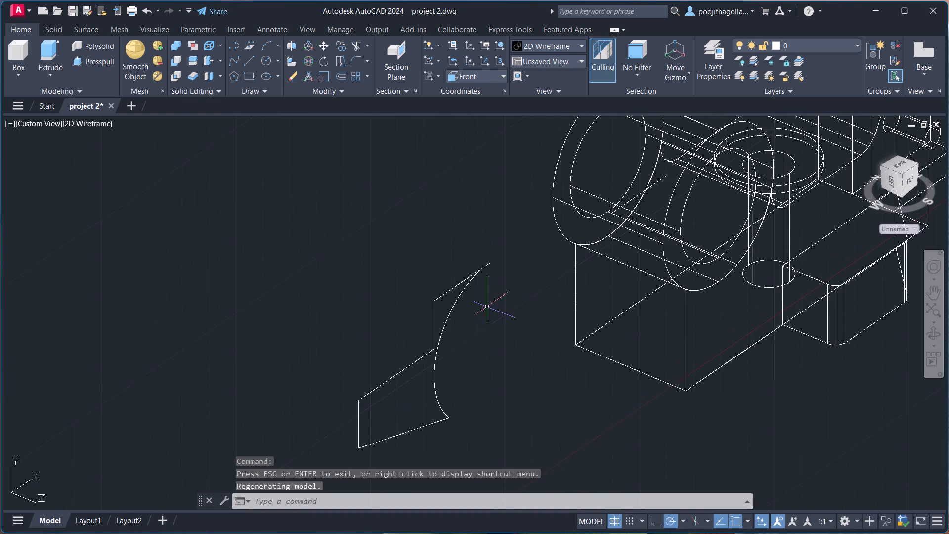
scroll(473, 330, "up", 1)
middle_click_drag(473, 330, 528, 288)
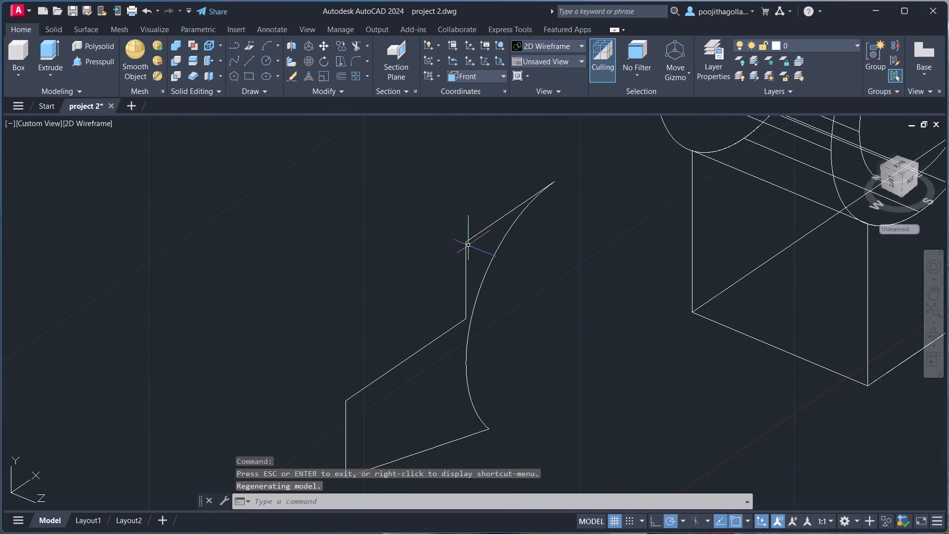
scroll(541, 212, "down", 1)
left_click(573, 175)
left_click(375, 364)
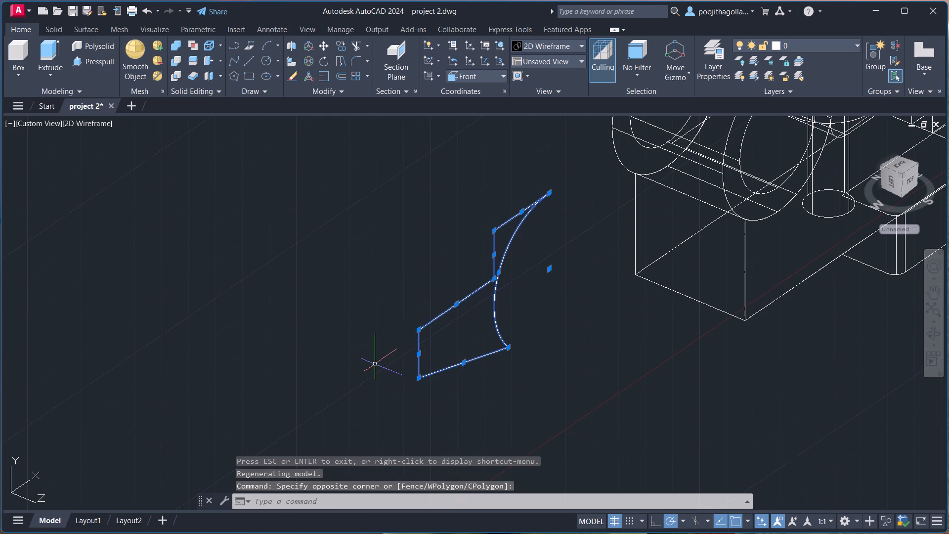
key("j")
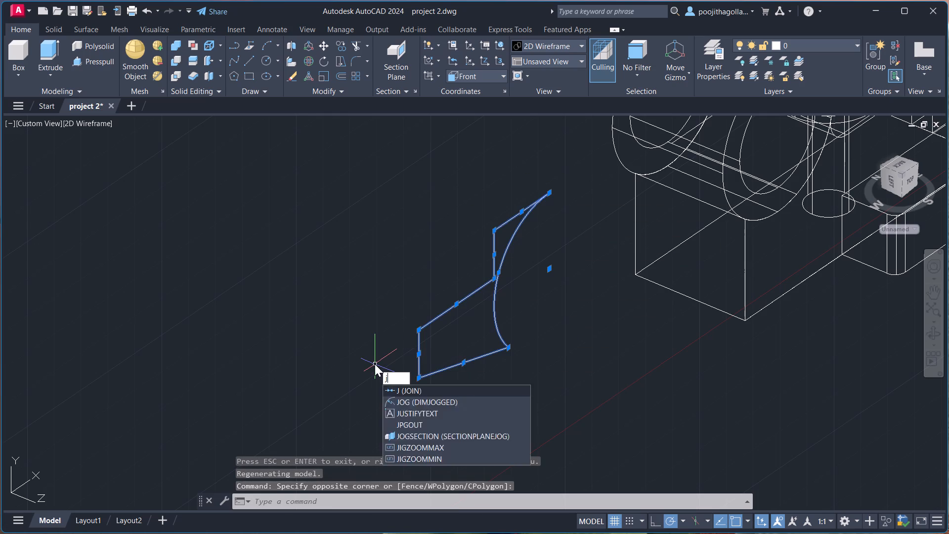
key("Return")
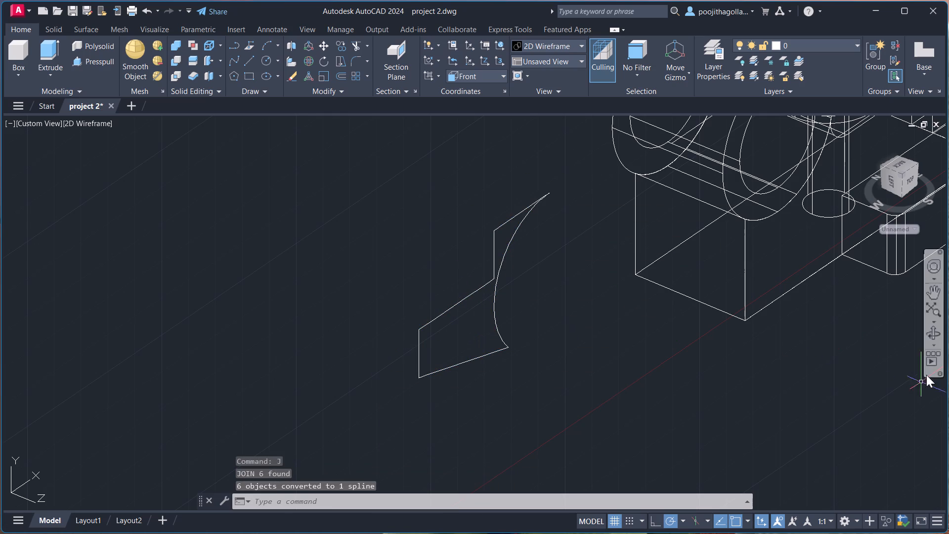
Presspull the joined stepped profile 20 units into a solid, extending it along the direction of the cylinder's axis.
left_click(930, 335)
left_click_drag(662, 336, 678, 336)
key("Escape")
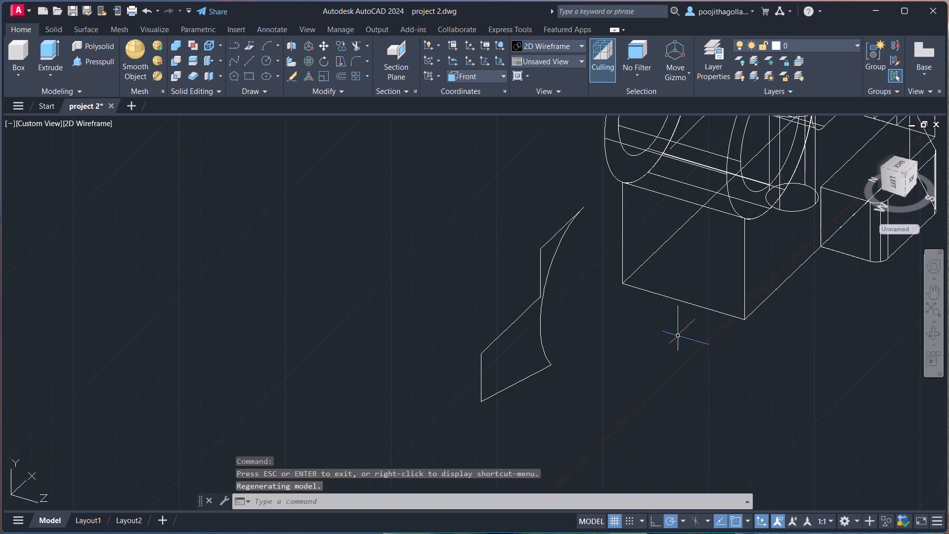
left_click(91, 61)
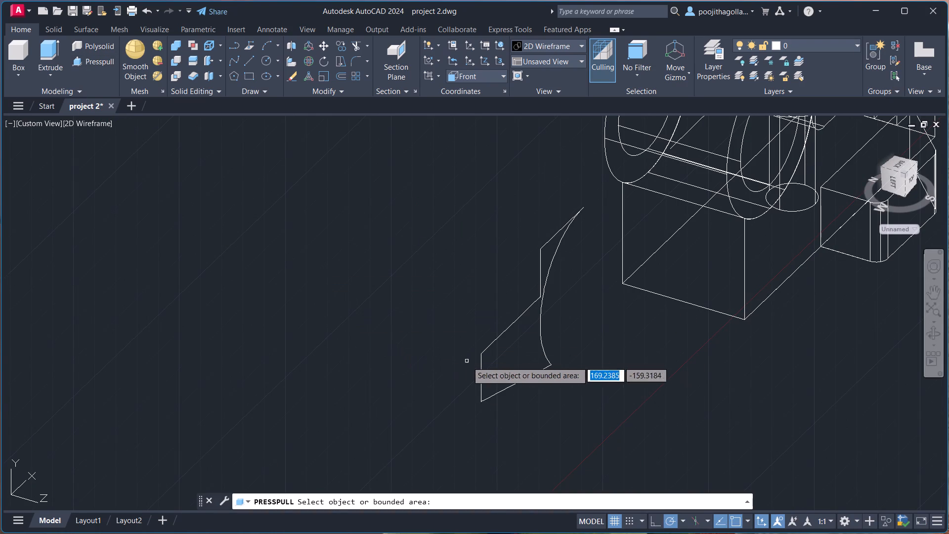
left_click(488, 346)
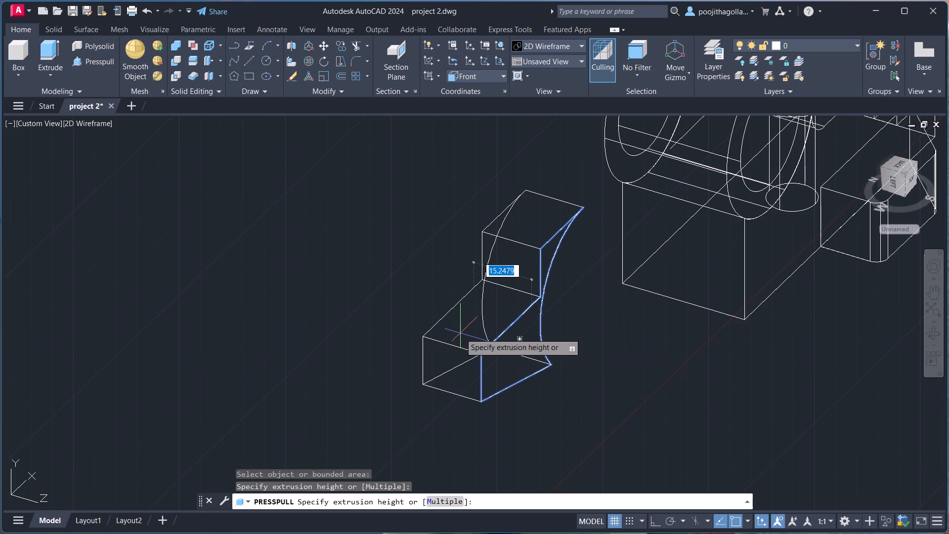
type("20")
key("Return")
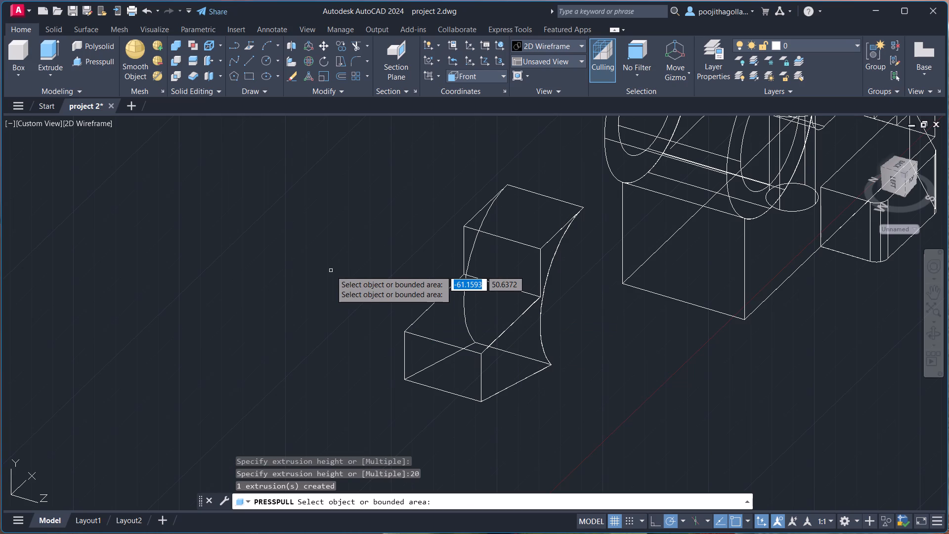
key("Escape")
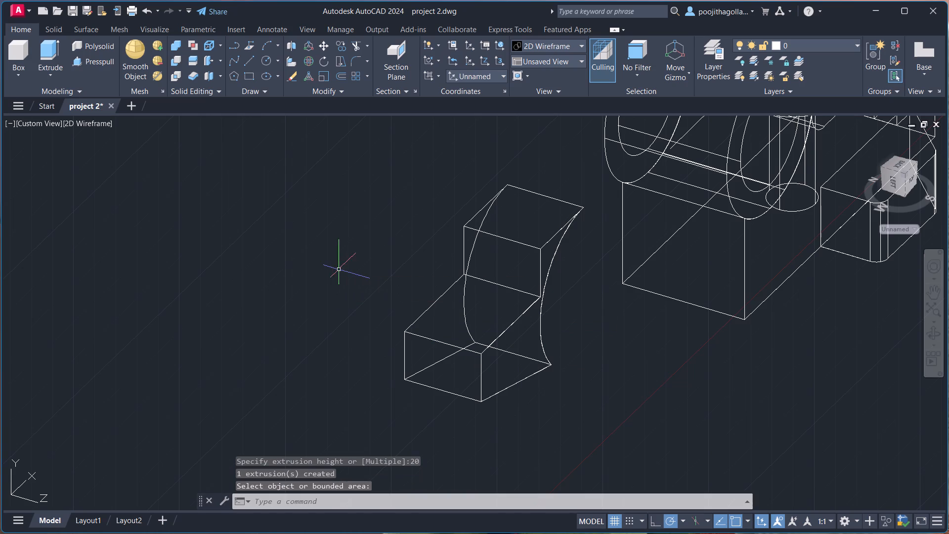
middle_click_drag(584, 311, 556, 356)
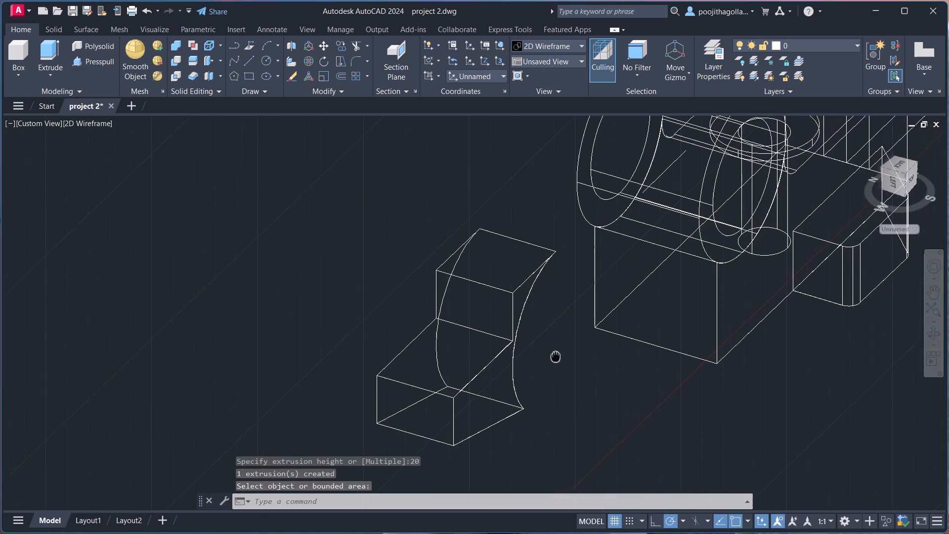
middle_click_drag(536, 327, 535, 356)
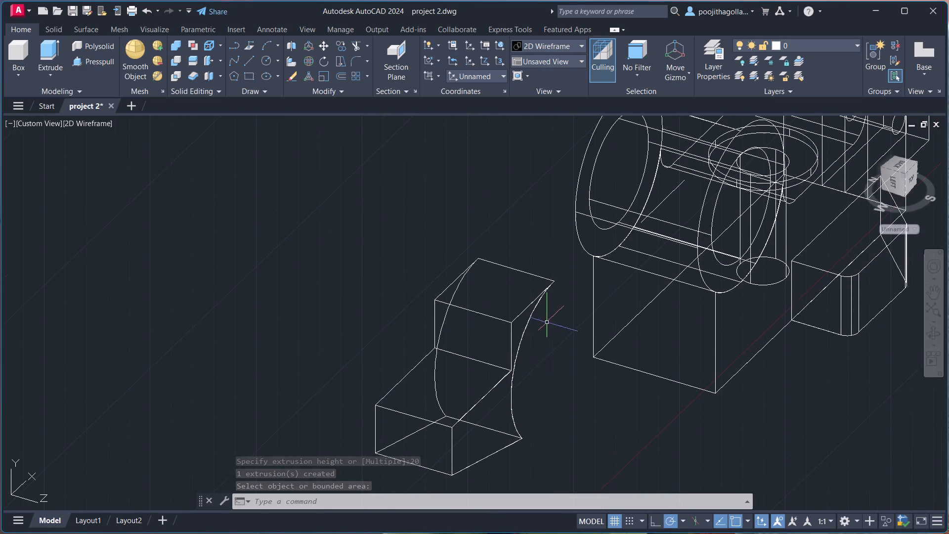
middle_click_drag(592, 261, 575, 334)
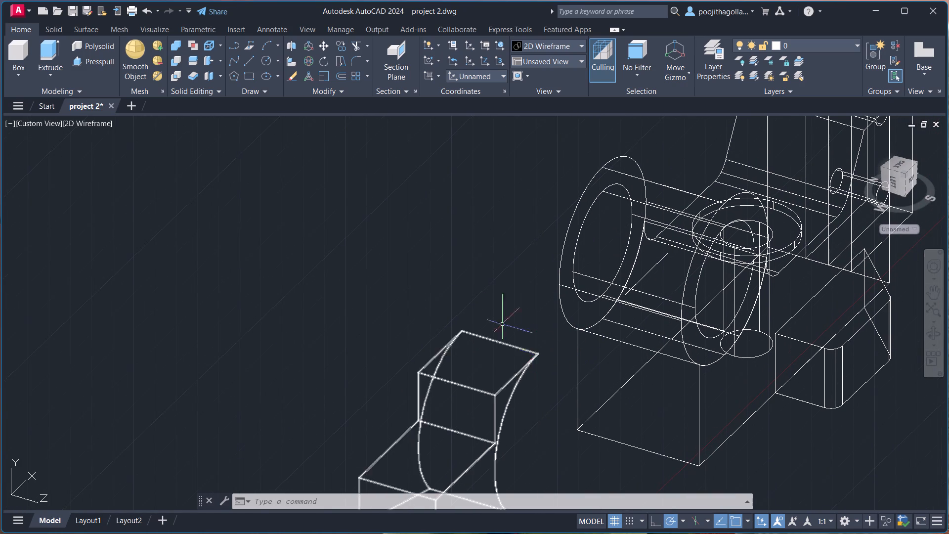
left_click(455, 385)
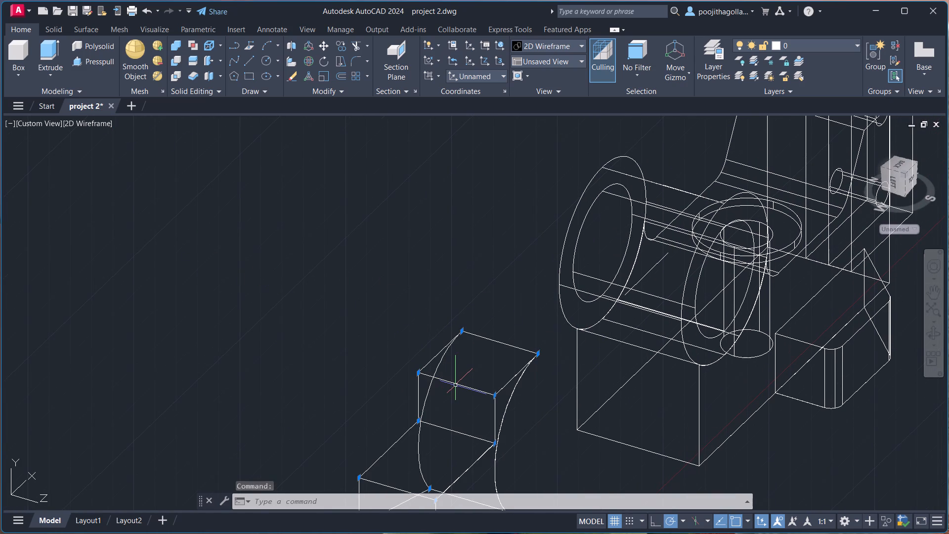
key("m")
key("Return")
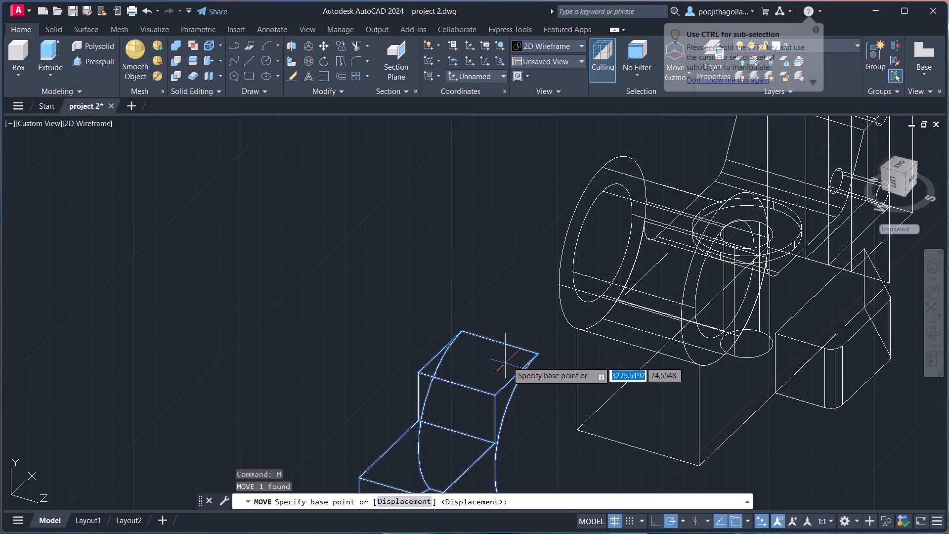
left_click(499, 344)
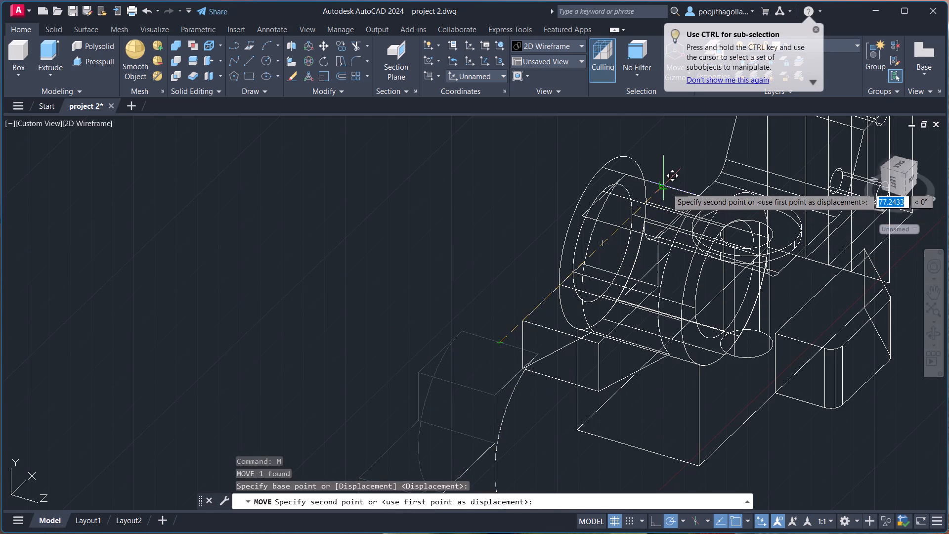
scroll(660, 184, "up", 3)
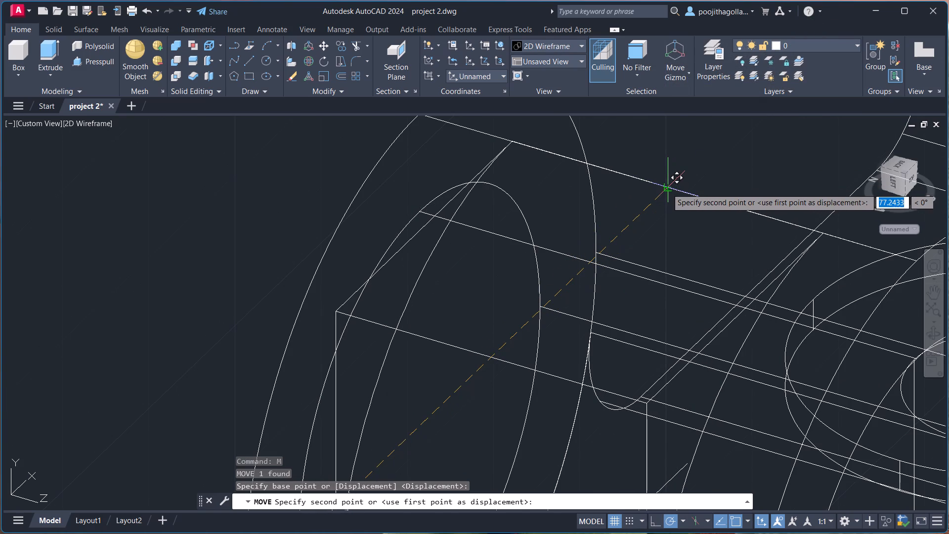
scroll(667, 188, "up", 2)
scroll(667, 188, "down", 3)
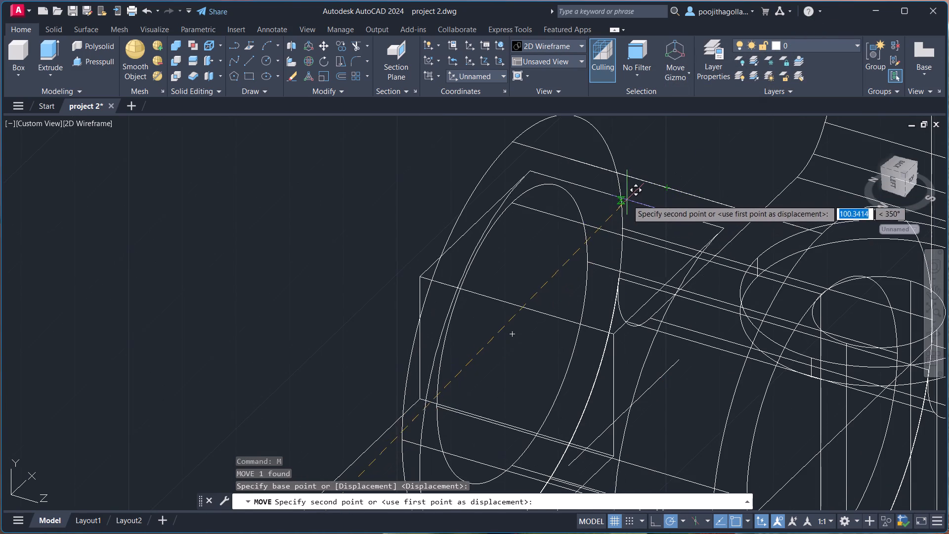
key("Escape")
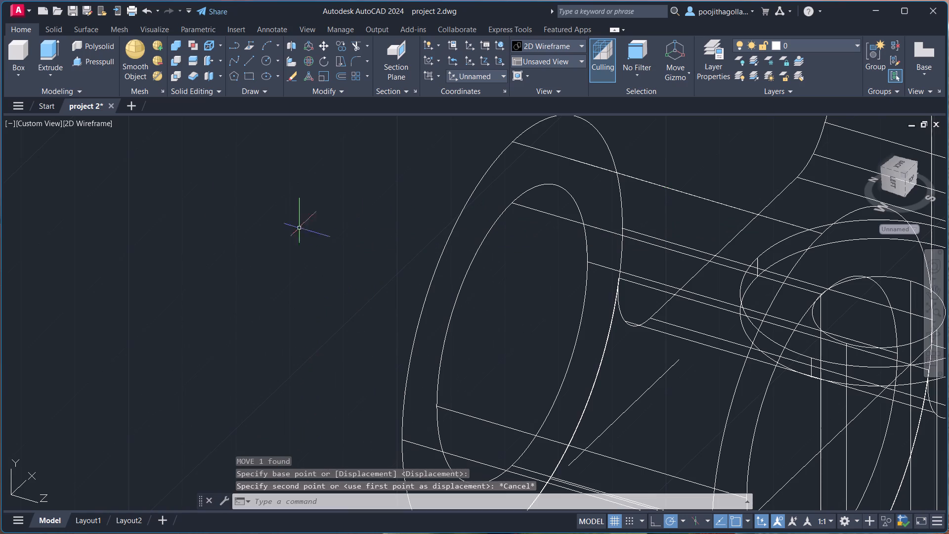
Change the viewport's visual style to Shades of Gray.
left_click(93, 124)
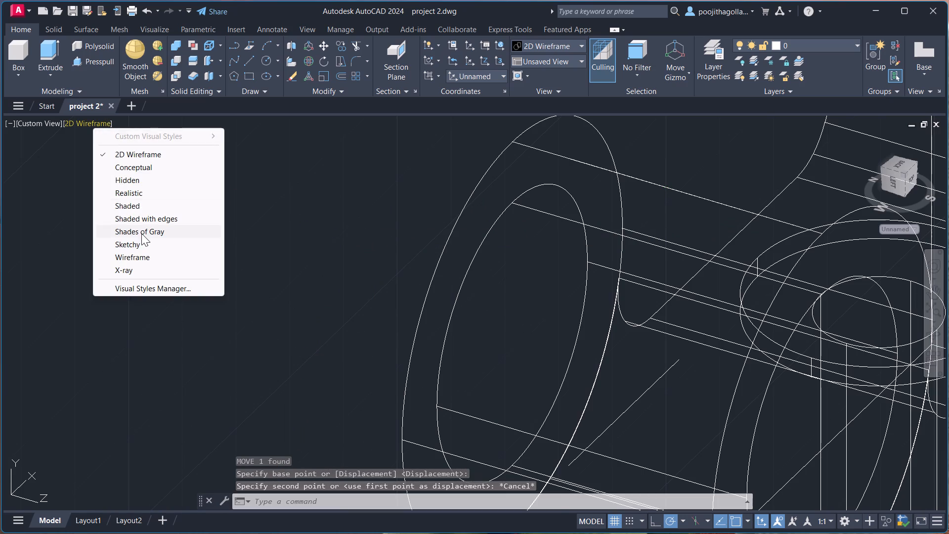
left_click(141, 233)
scroll(190, 268, "down", 3)
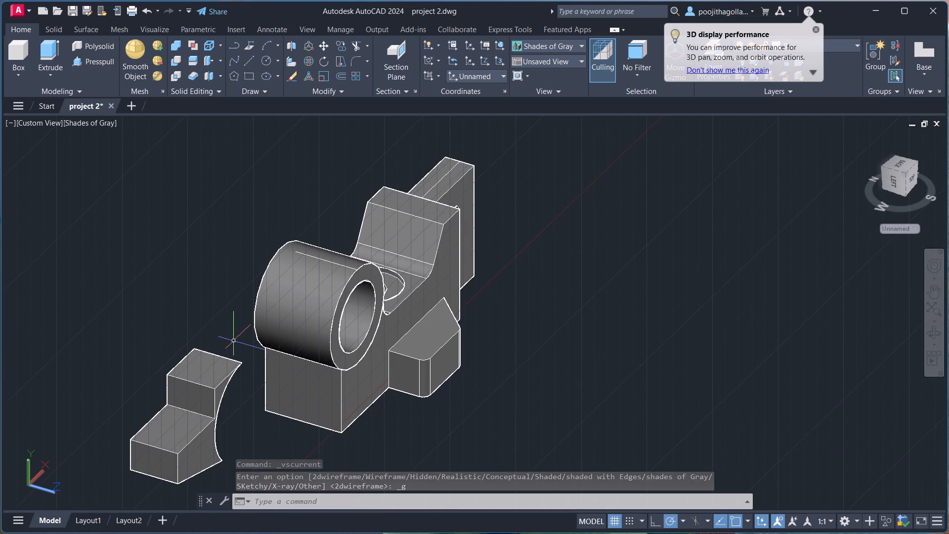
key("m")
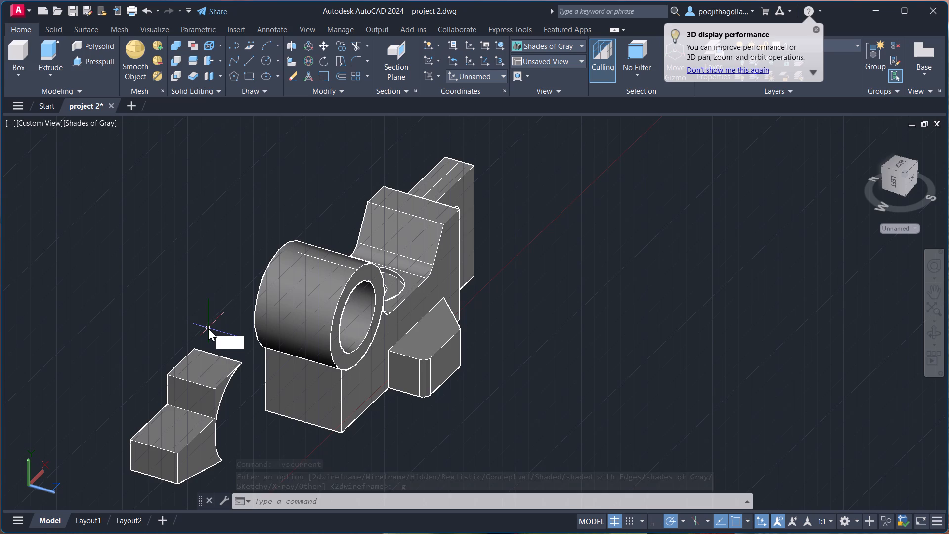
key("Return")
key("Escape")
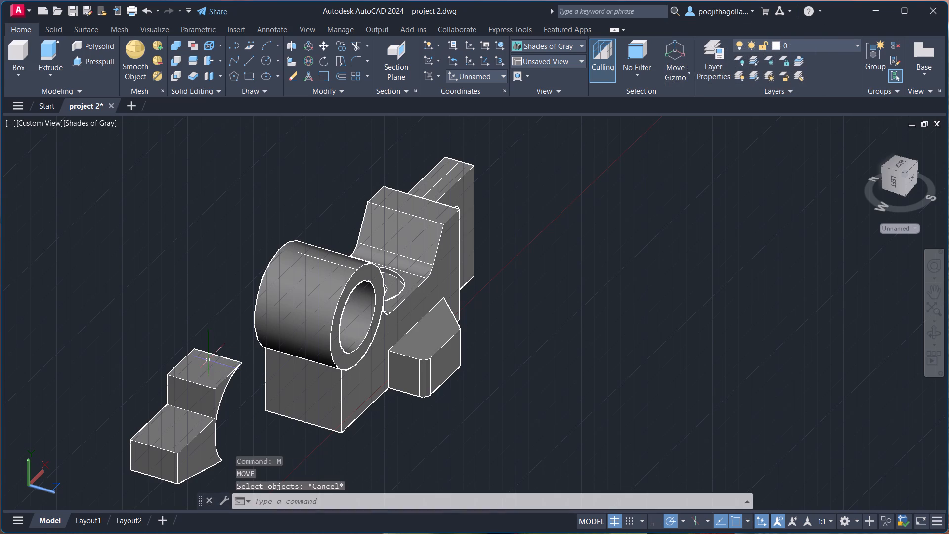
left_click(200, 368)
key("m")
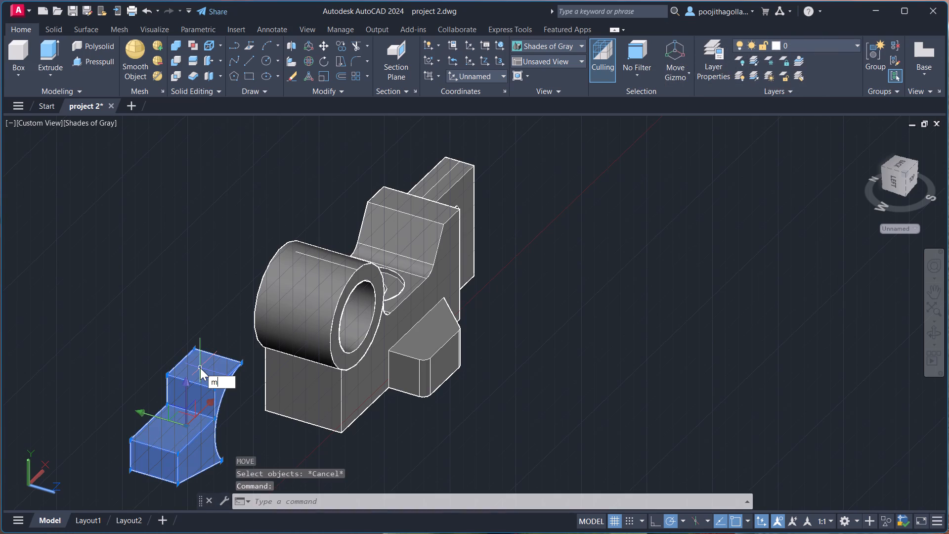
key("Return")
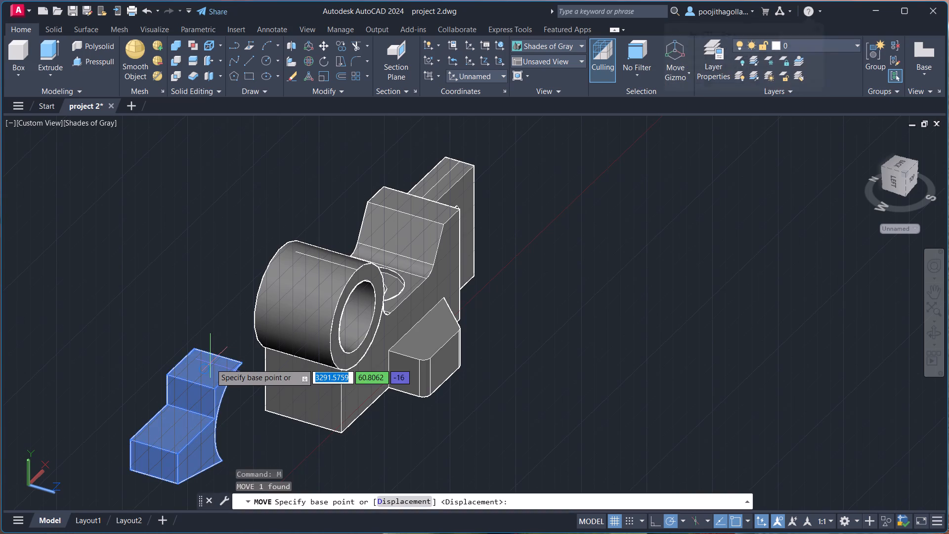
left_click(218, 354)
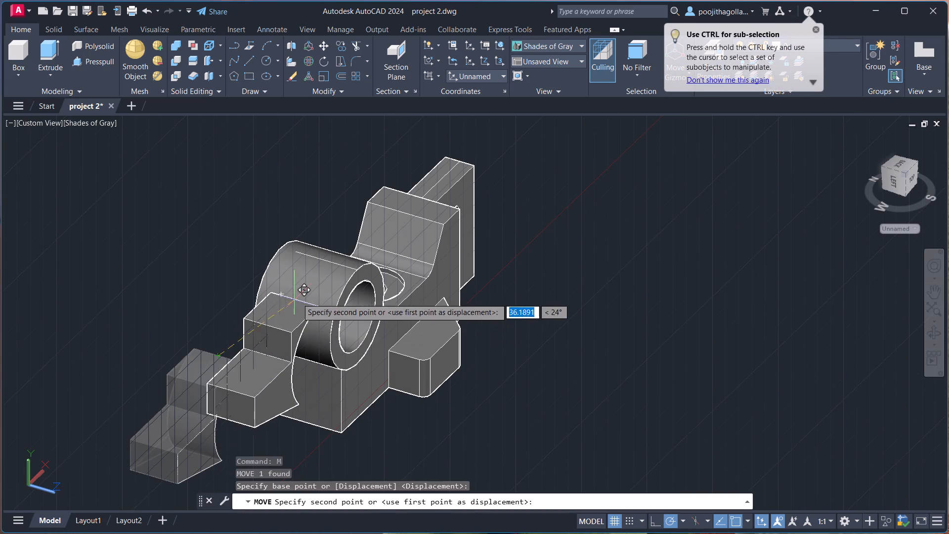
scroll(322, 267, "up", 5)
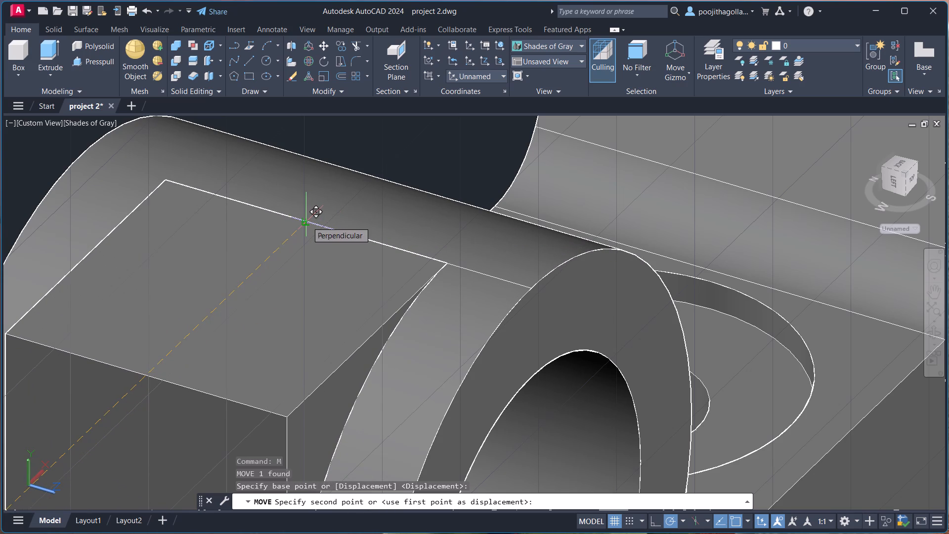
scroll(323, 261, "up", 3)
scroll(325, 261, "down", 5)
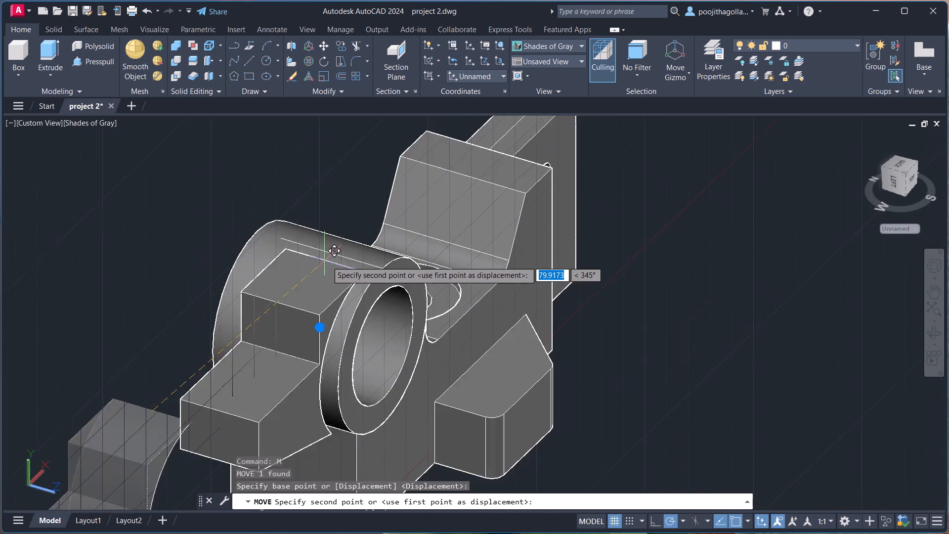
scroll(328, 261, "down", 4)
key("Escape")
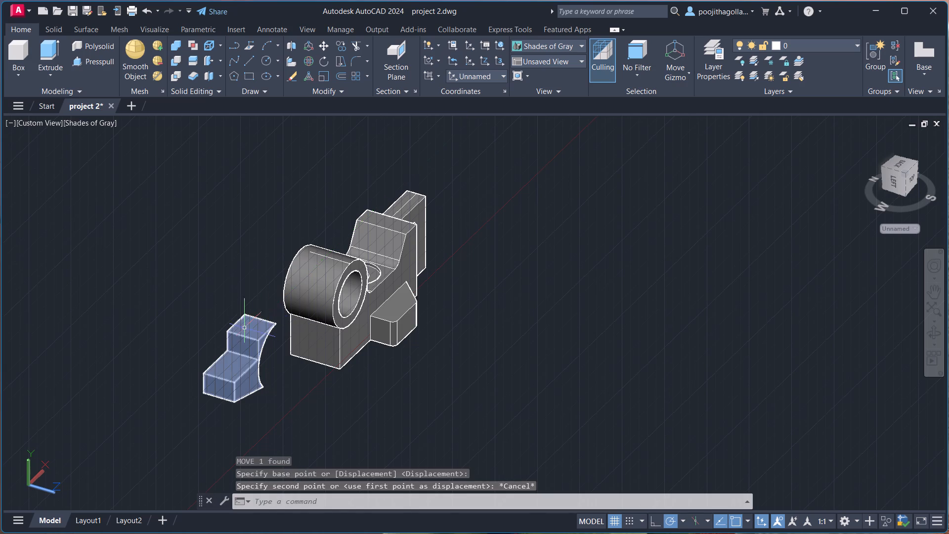
Move the stepped arc-sided solid by its far upper corner onto the endpoint of the 20-unit line on the cylinder's top.
left_click(243, 330)
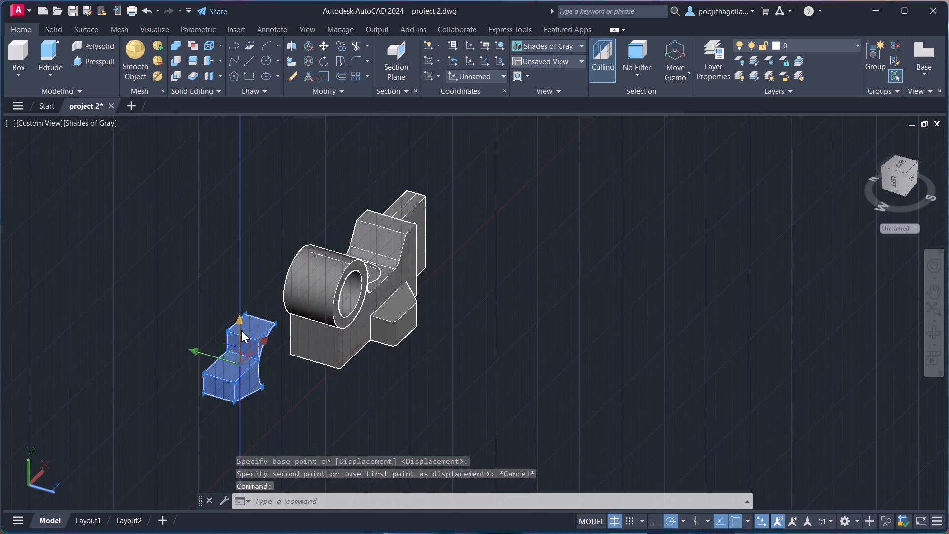
key("m")
key("Return")
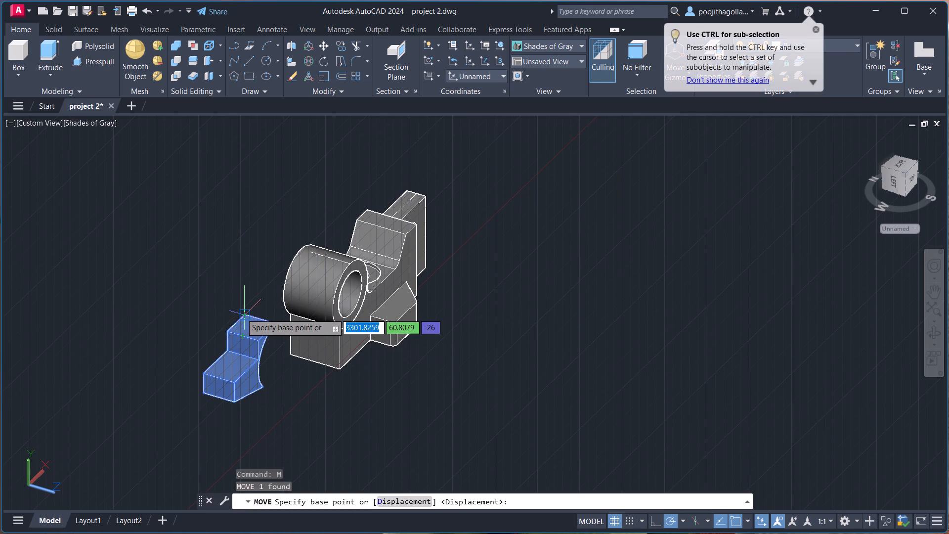
left_click(241, 313)
scroll(291, 275, "up", 4)
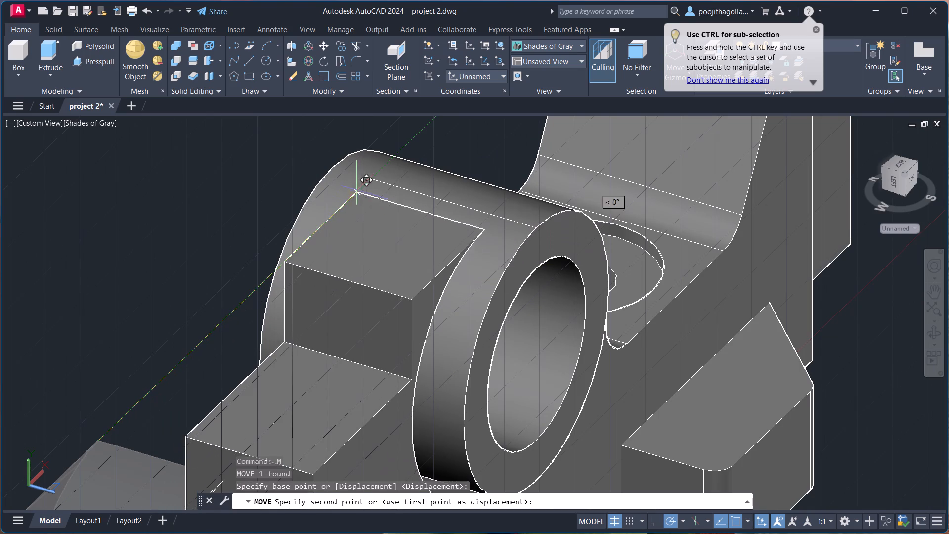
scroll(368, 178, "up", 3)
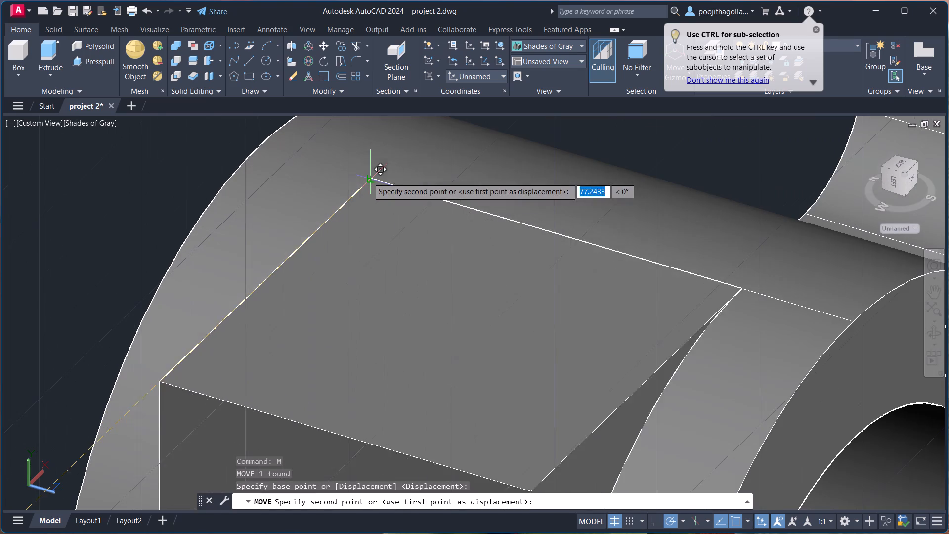
left_click(368, 181)
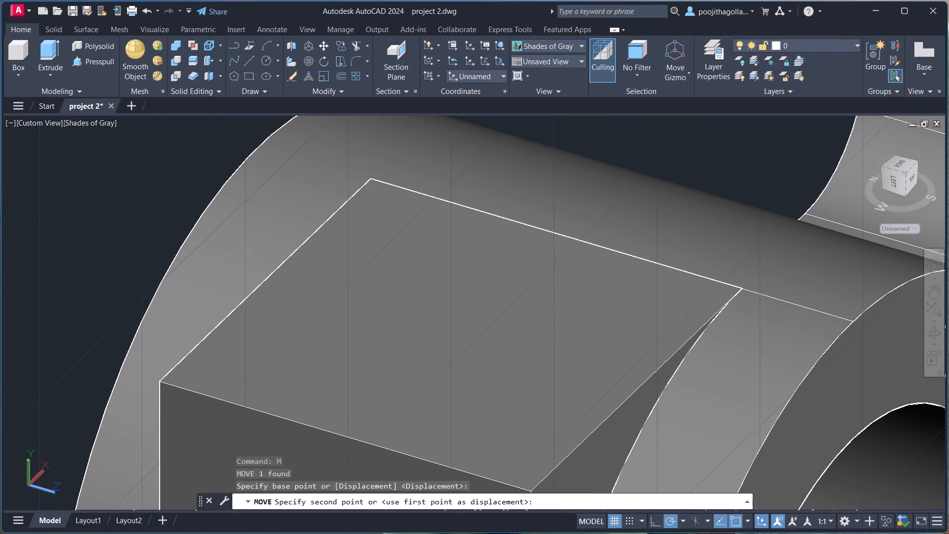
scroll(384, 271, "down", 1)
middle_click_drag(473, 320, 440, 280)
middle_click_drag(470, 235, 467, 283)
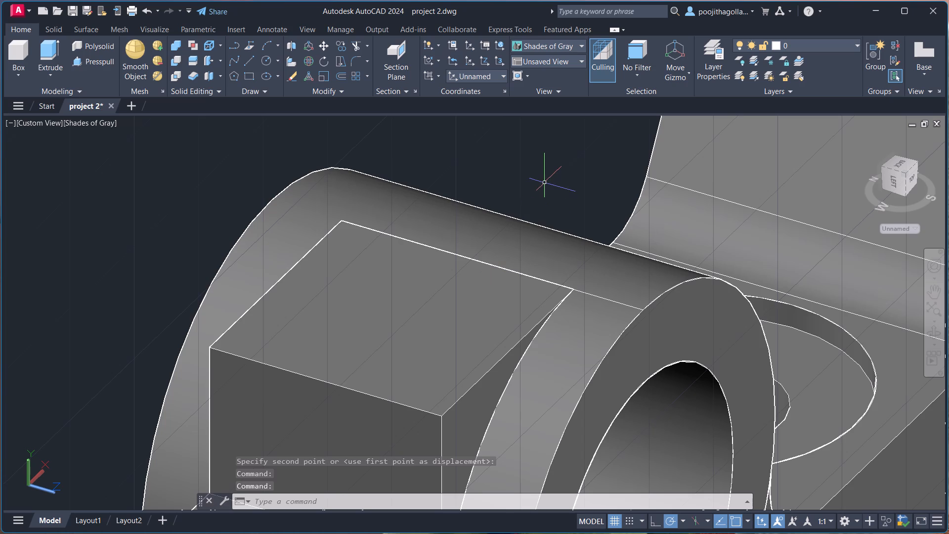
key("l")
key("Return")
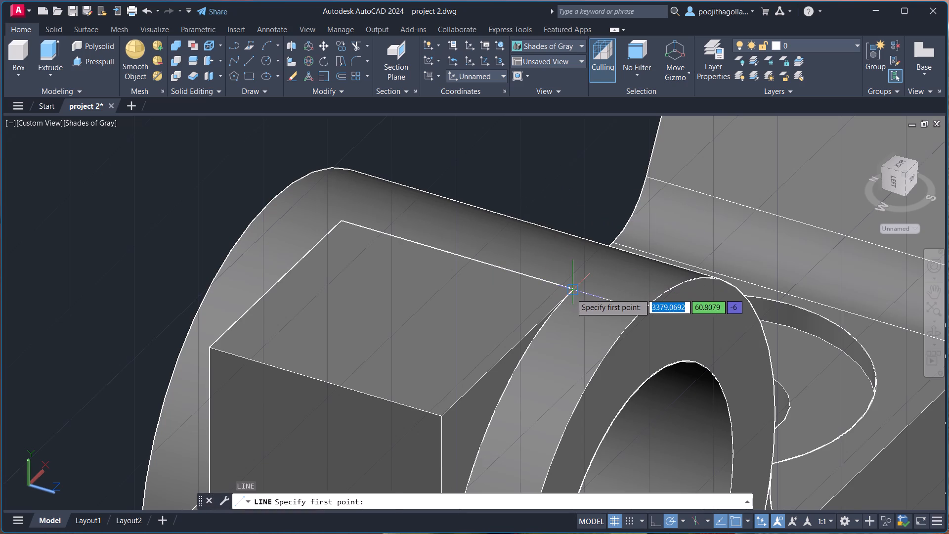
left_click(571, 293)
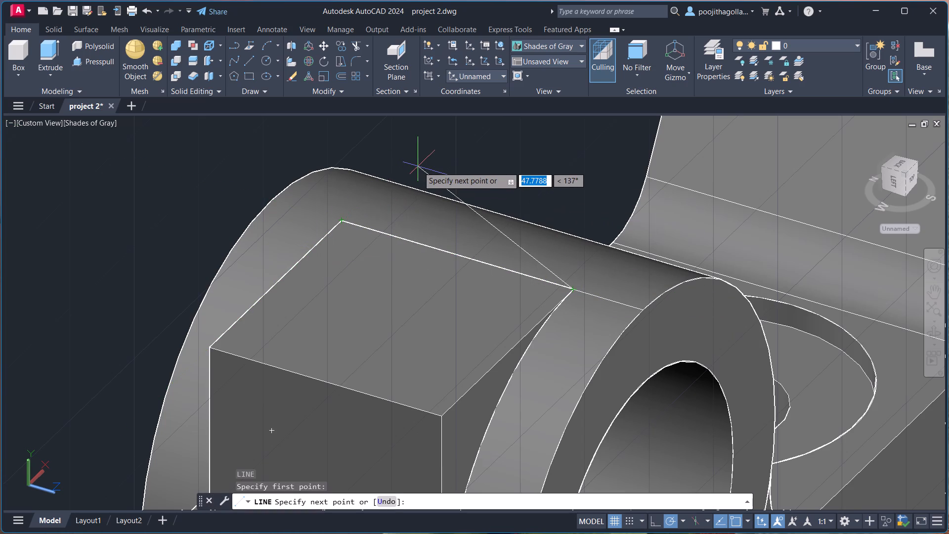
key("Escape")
Erase the leftover stepped arc-sided profile curve lying below the moved solid.
scroll(457, 194, "down", 3)
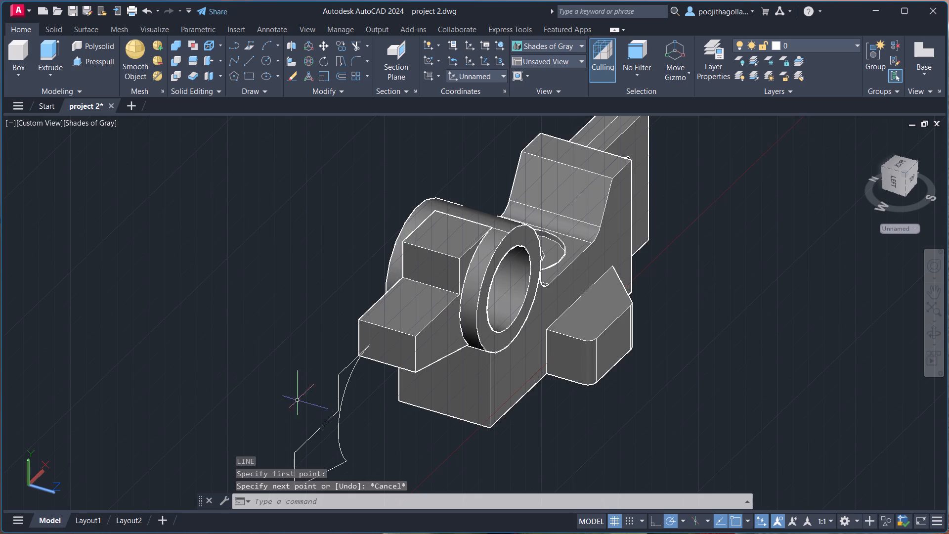
scroll(366, 401, "up", 1)
middle_click_drag(378, 383, 431, 275)
left_click_drag(411, 310, 404, 313)
left_click(301, 364)
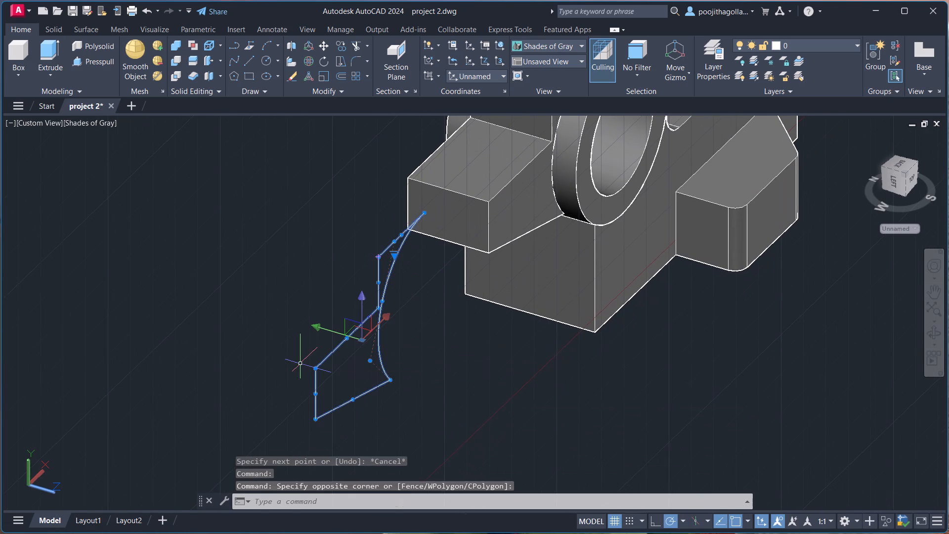
key("Delete")
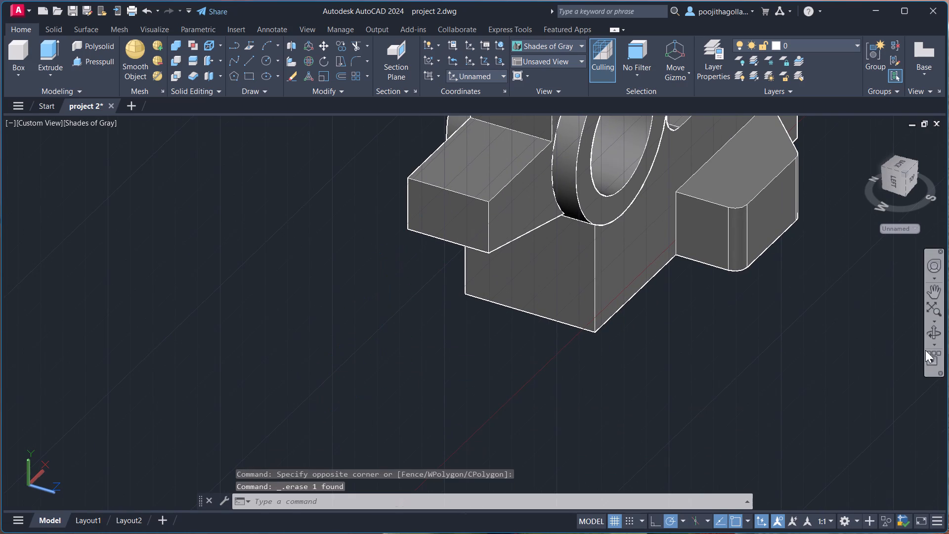
Erase the two leftover construction lines inside the cylinder's bore.
left_click(929, 328)
left_click_drag(802, 273, 733, 252)
middle_click_drag(737, 218, 720, 246)
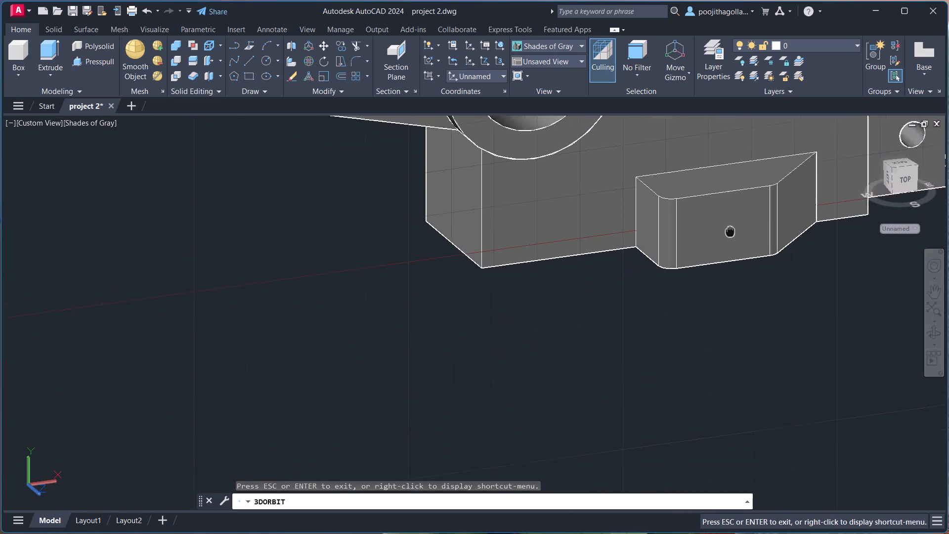
middle_click_drag(720, 246, 599, 407)
scroll(399, 233, "up", 1)
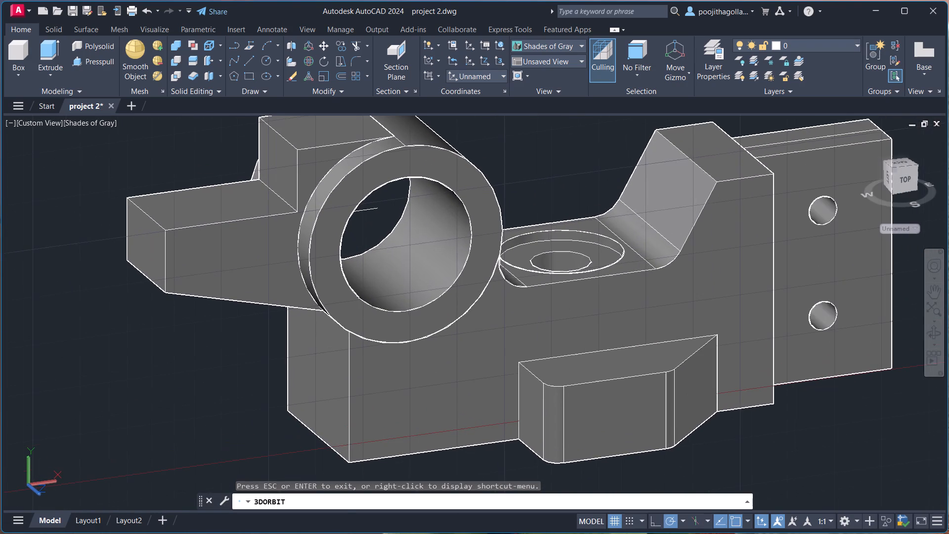
scroll(399, 233, "up", 2)
scroll(420, 275, "up", 1)
middle_click_drag(420, 275, 406, 254)
left_click_drag(430, 292, 382, 253)
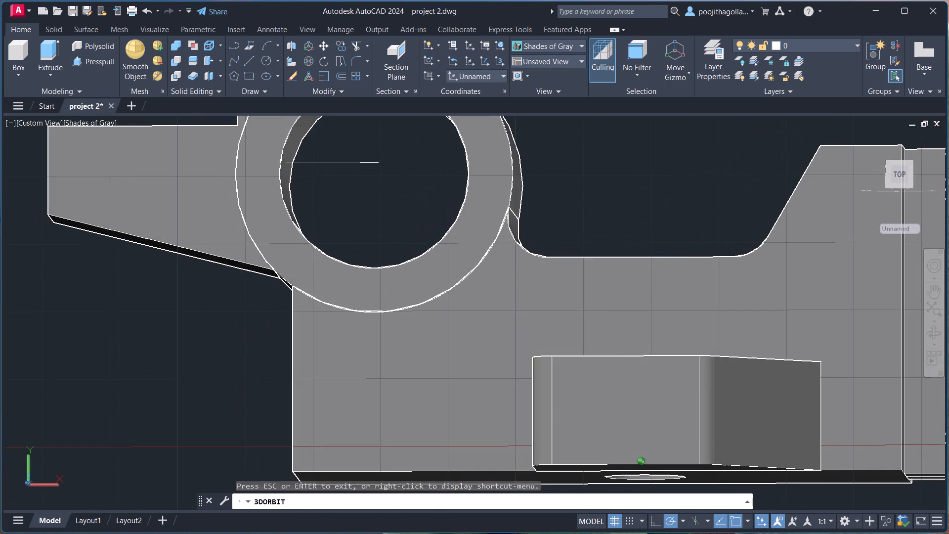
left_click_drag(382, 253, 382, 261)
key("Escape")
left_click_drag(390, 138, 384, 143)
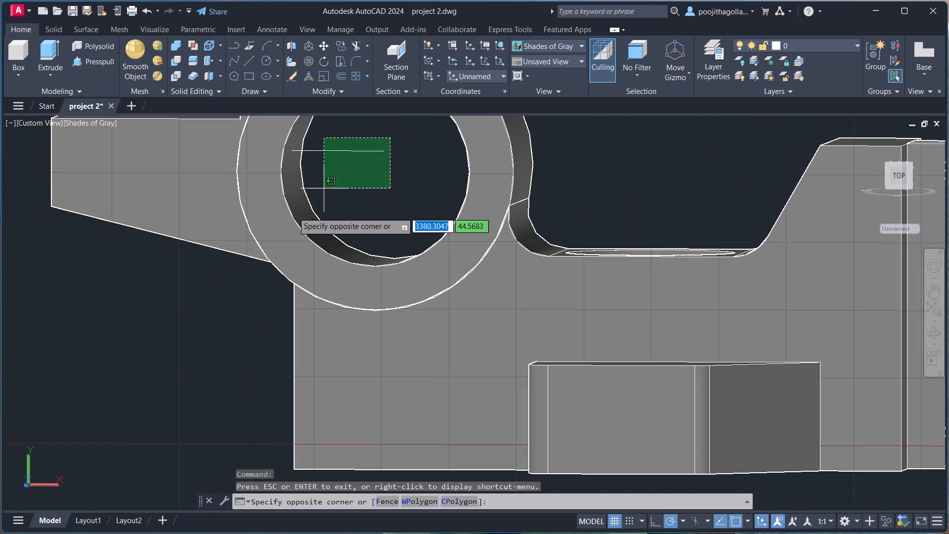
left_click(289, 216)
key("Escape")
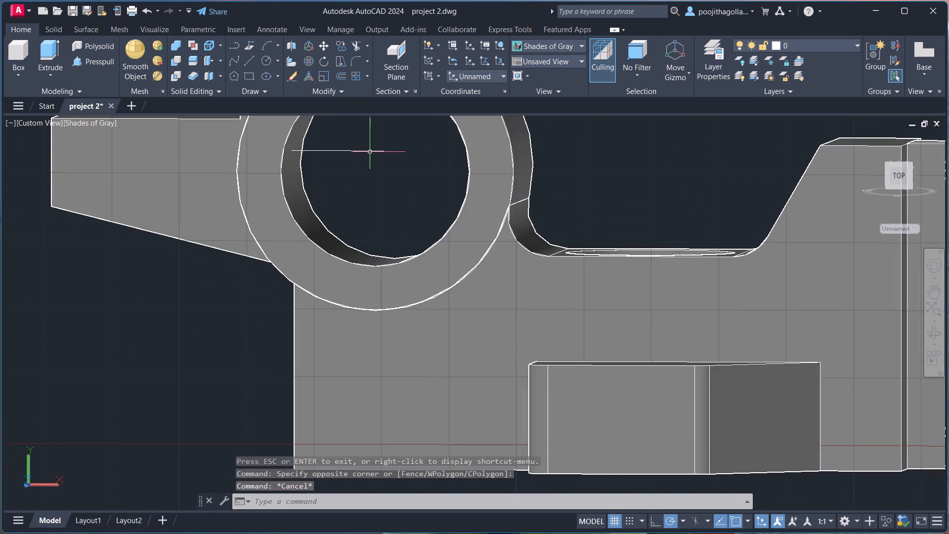
left_click(391, 140)
left_click(357, 170)
key("Delete")
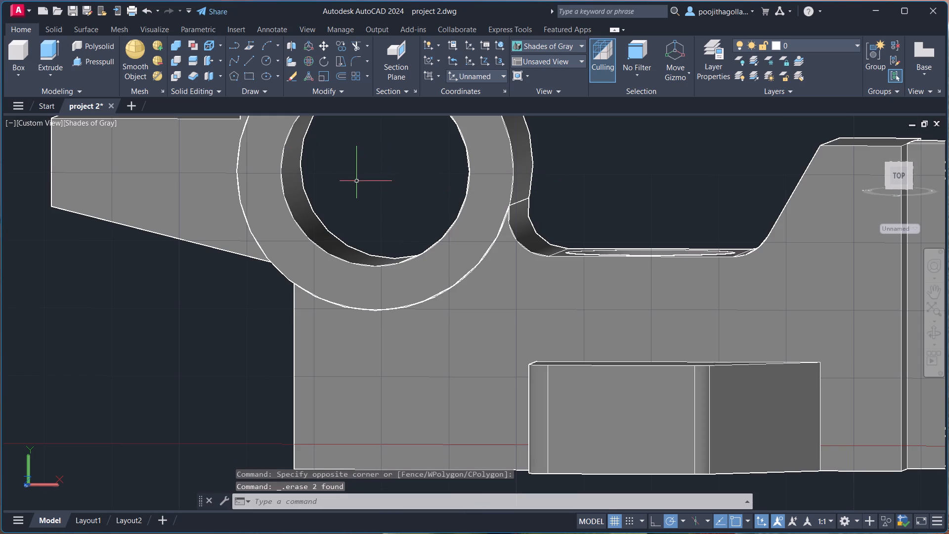
Erase the overlapping construction lines along the cylinder's top, where the stepped solid's upper edge meets it.
left_click(931, 333)
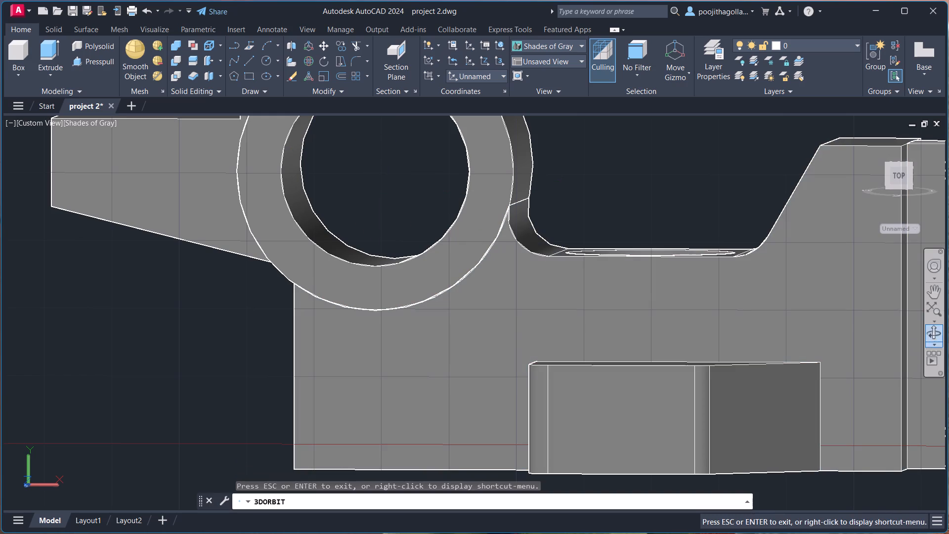
left_click_drag(733, 293, 723, 348)
scroll(748, 288, "down", 2)
scroll(747, 273, "up", 3)
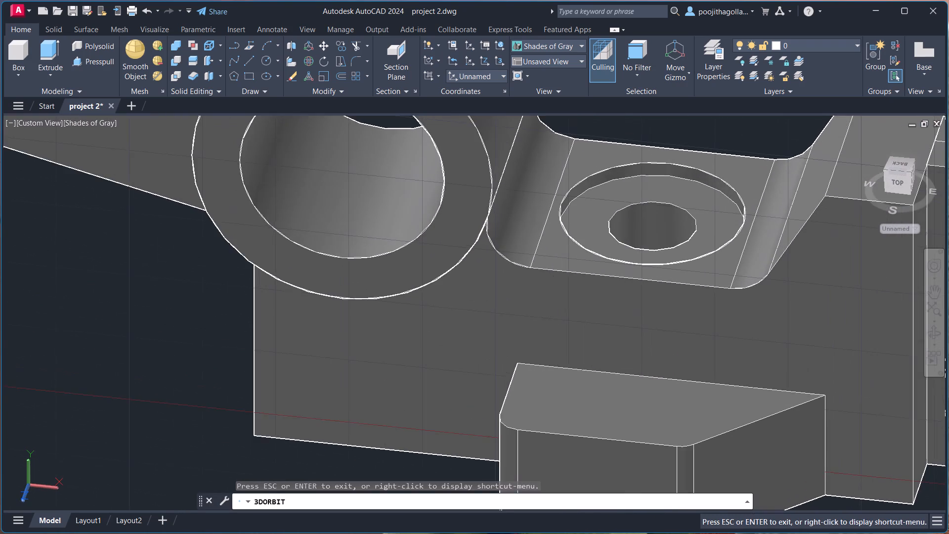
middle_click_drag(722, 311, 692, 365)
scroll(688, 345, "down", 3)
scroll(709, 306, "down", 2)
middle_click_drag(719, 311, 667, 339)
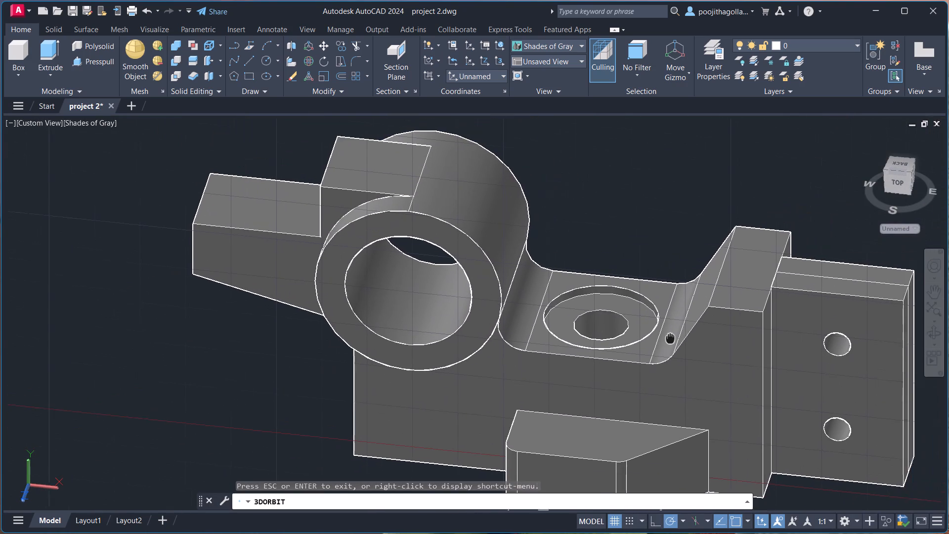
middle_click_drag(667, 339, 661, 342)
key("Escape")
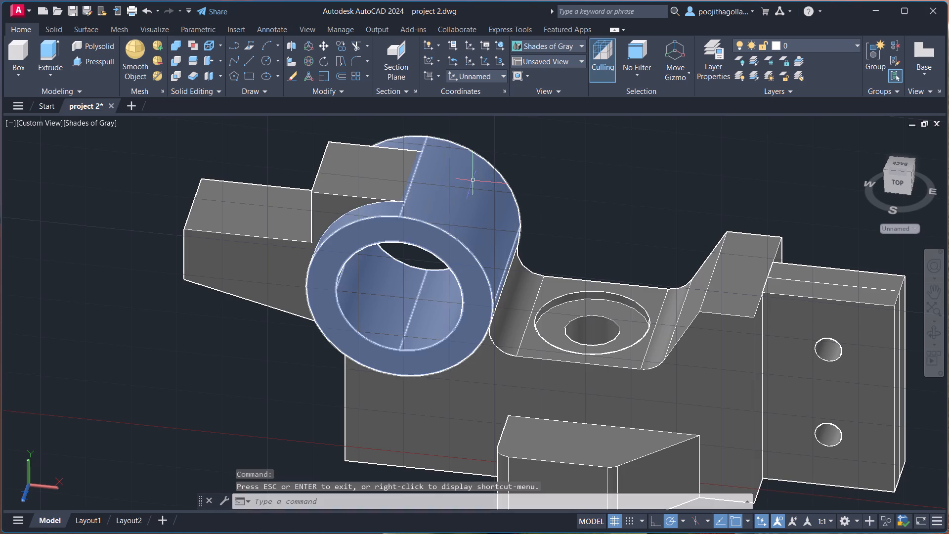
left_click(411, 185)
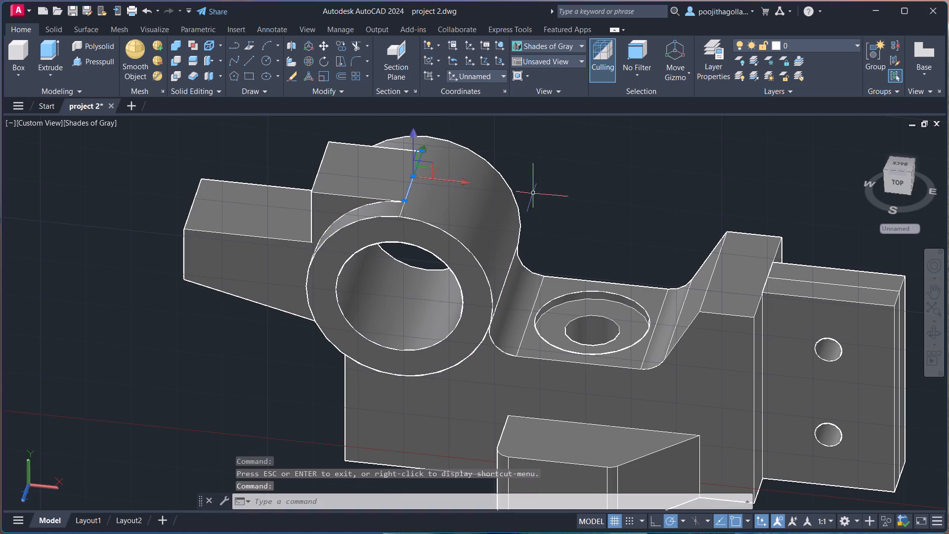
key("Delete")
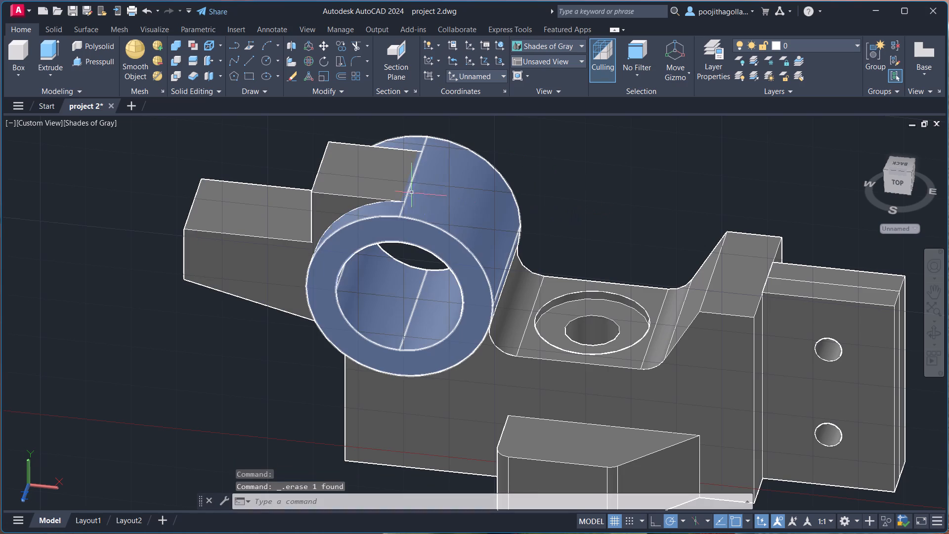
left_click(409, 186)
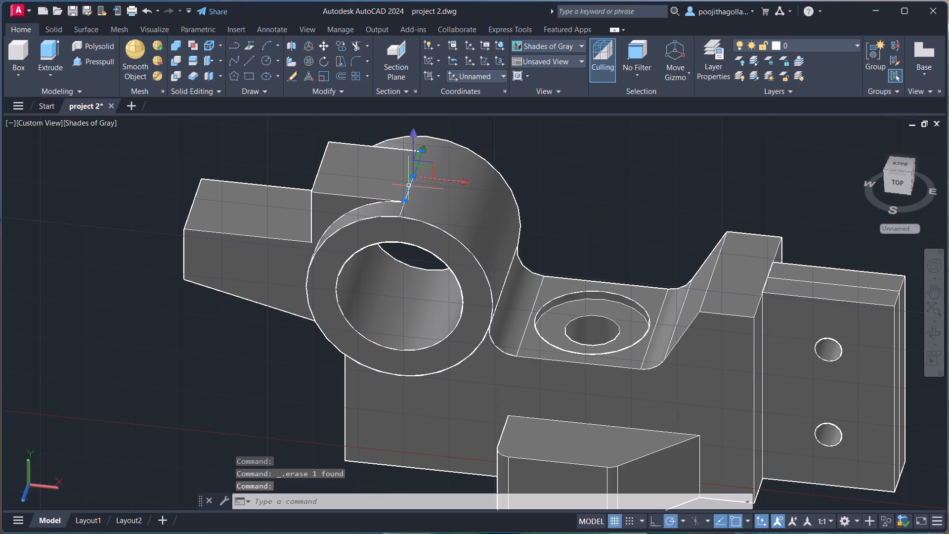
key("Delete")
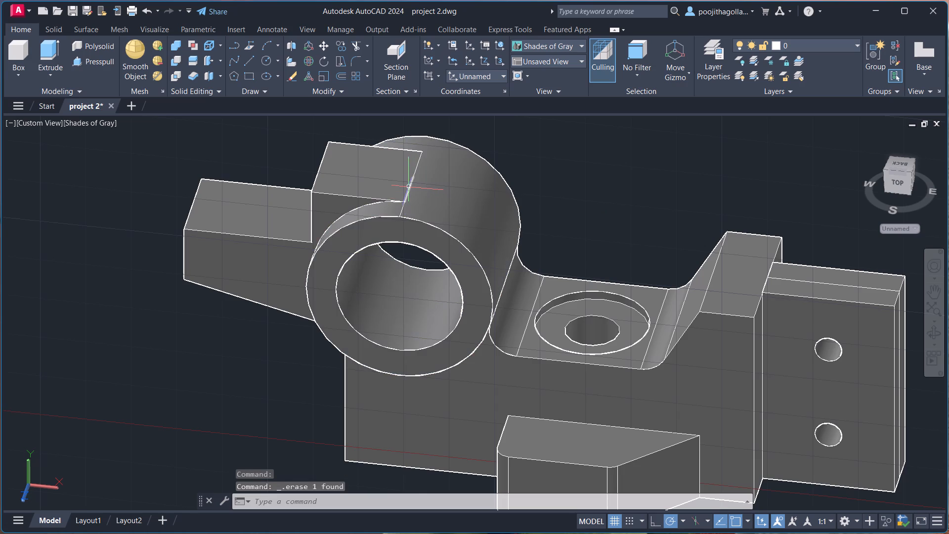
left_click(410, 185)
key("Delete")
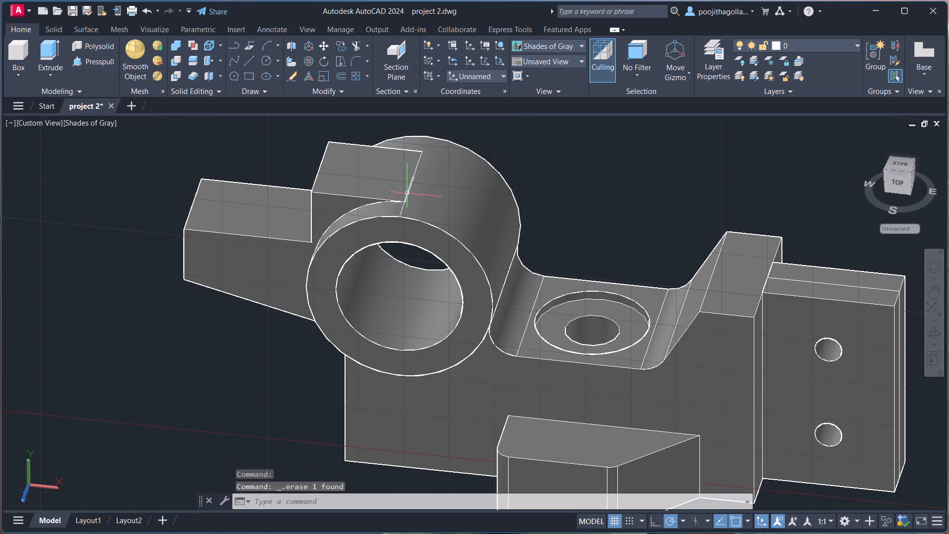
left_click(407, 194)
key("Delete")
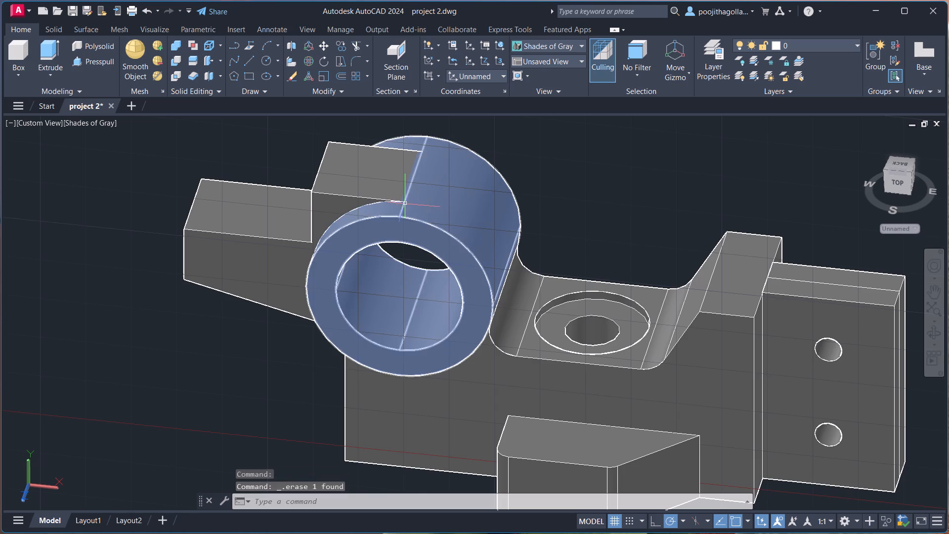
left_click(405, 202)
key("Delete")
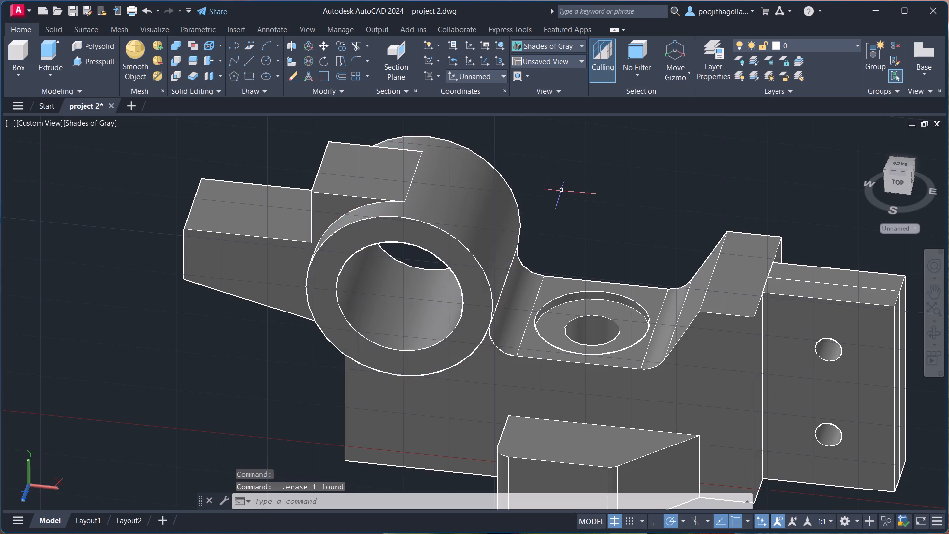
middle_click_drag(562, 194, 587, 273)
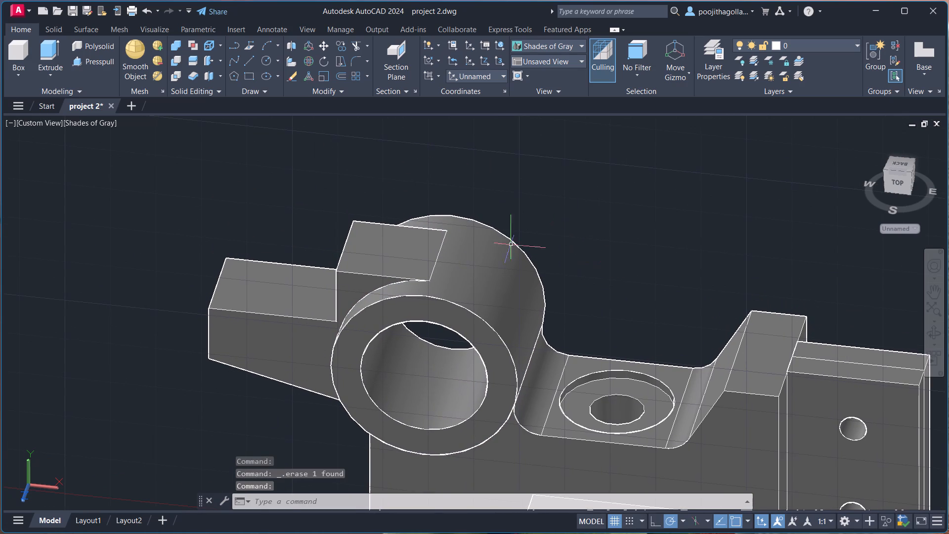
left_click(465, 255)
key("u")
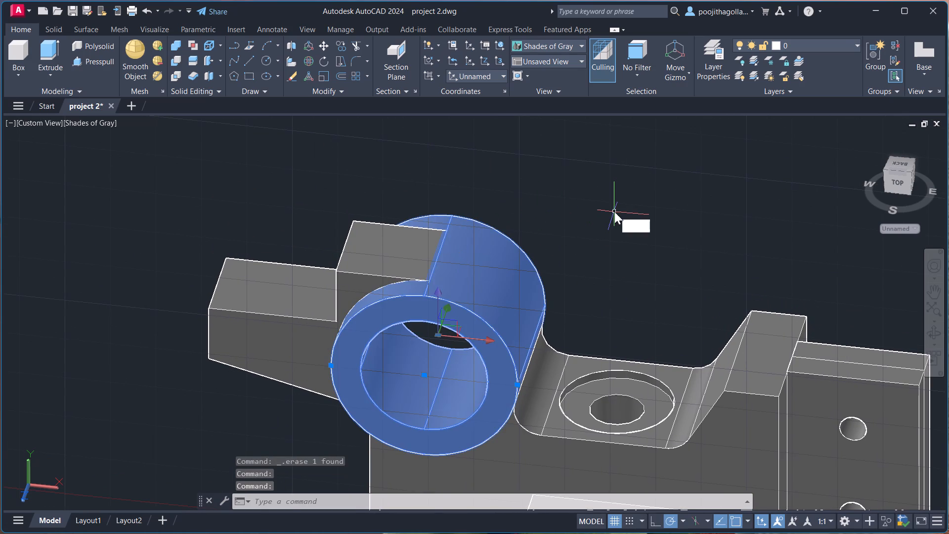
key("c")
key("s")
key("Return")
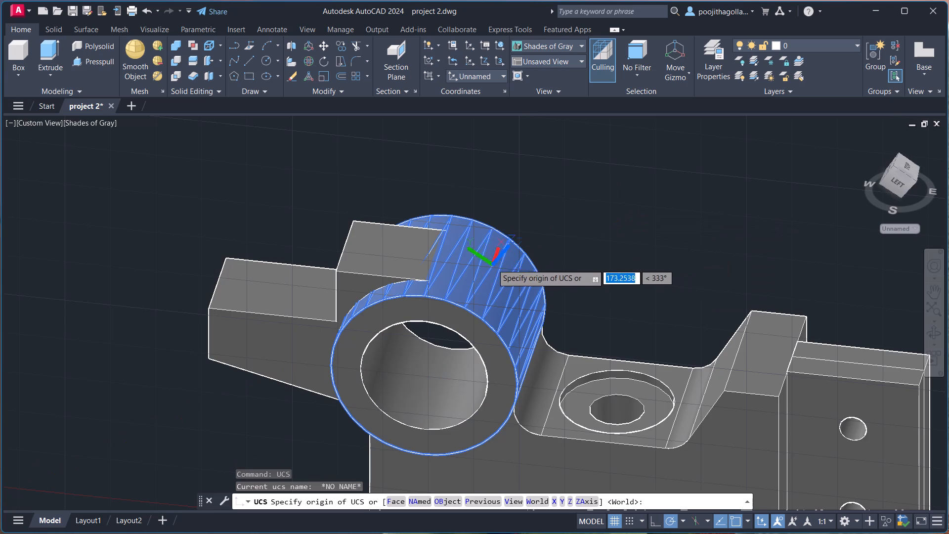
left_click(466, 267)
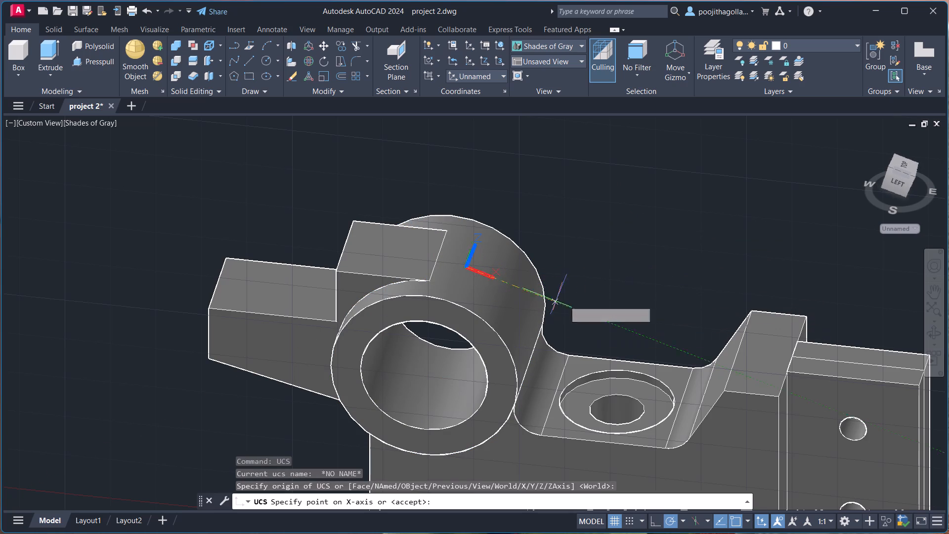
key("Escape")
Set the UCS on the stepped solid's top face, with X pointing across the cylinder and Y along the cylinder's axis.
type("ucs")
key("Return")
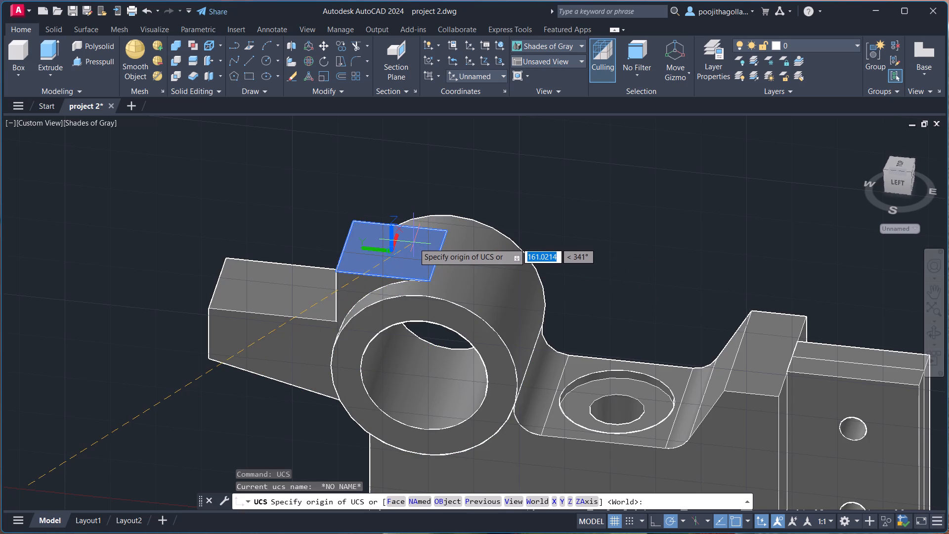
left_click(414, 243)
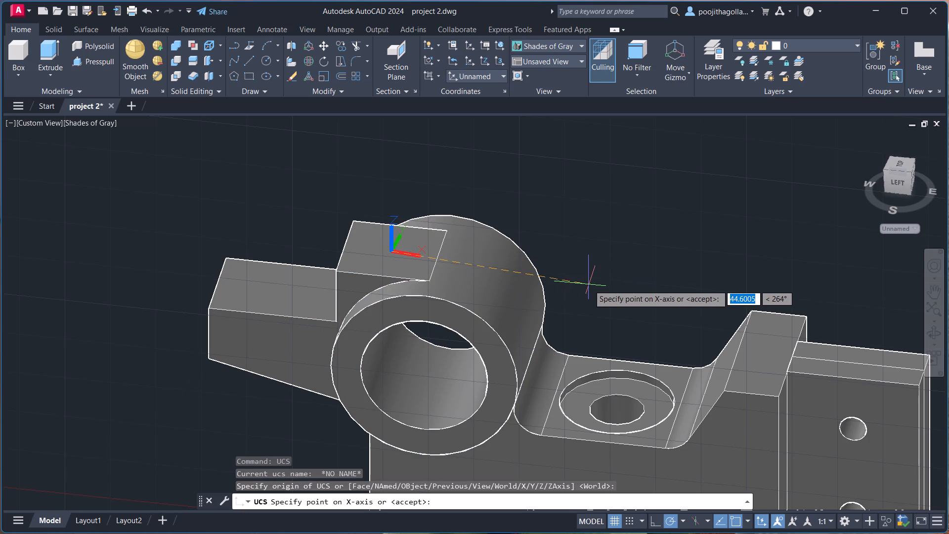
left_click(589, 285)
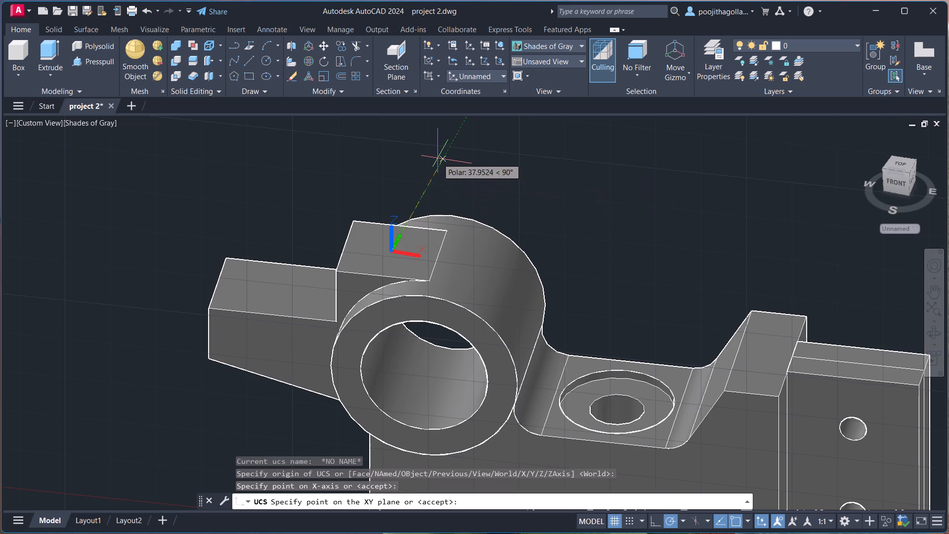
left_click(437, 158)
Draw a circle of radius 3 centred on the midpoint of the stepped solid's upper edge on the cylinder's top.
scroll(528, 244, "up", 1)
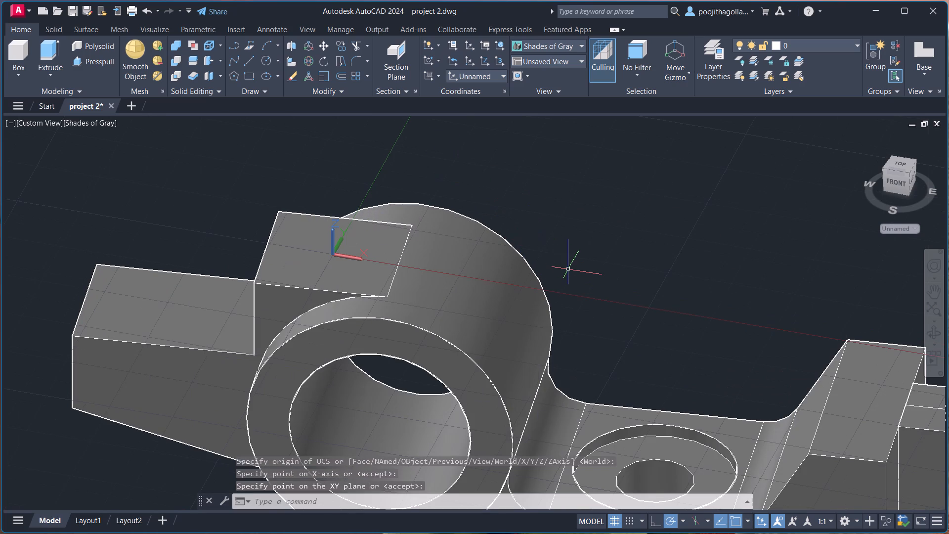
key("c")
key("Return")
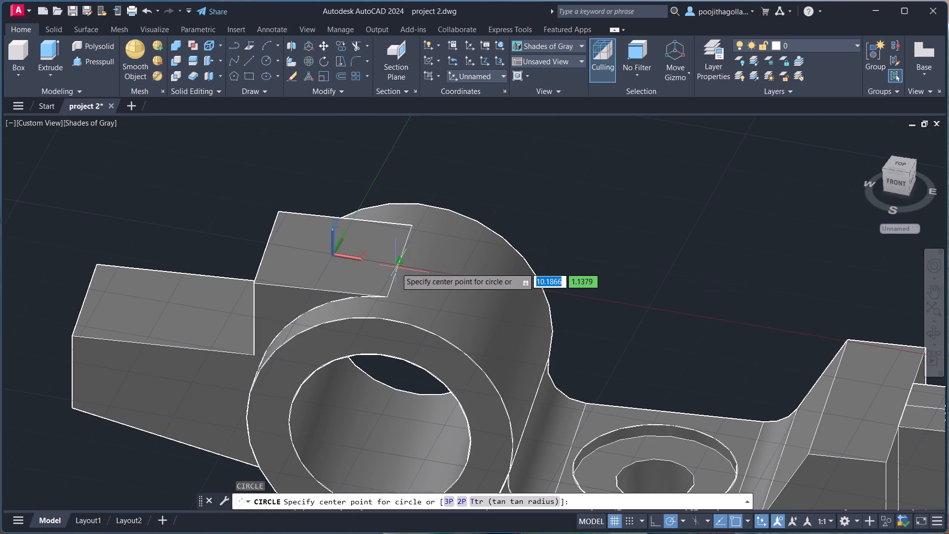
left_click(397, 258)
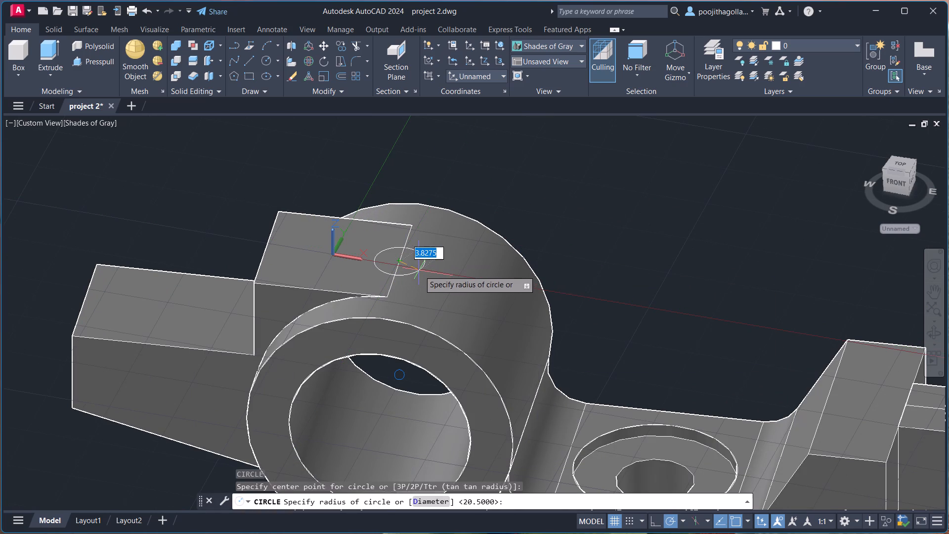
key("3")
key("Return")
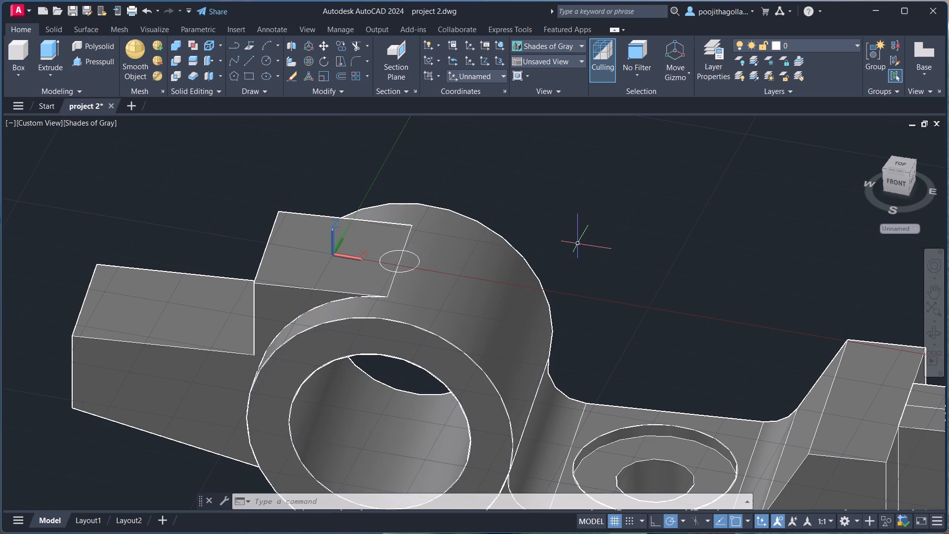
middle_click_drag(578, 244, 598, 213)
key("Escape")
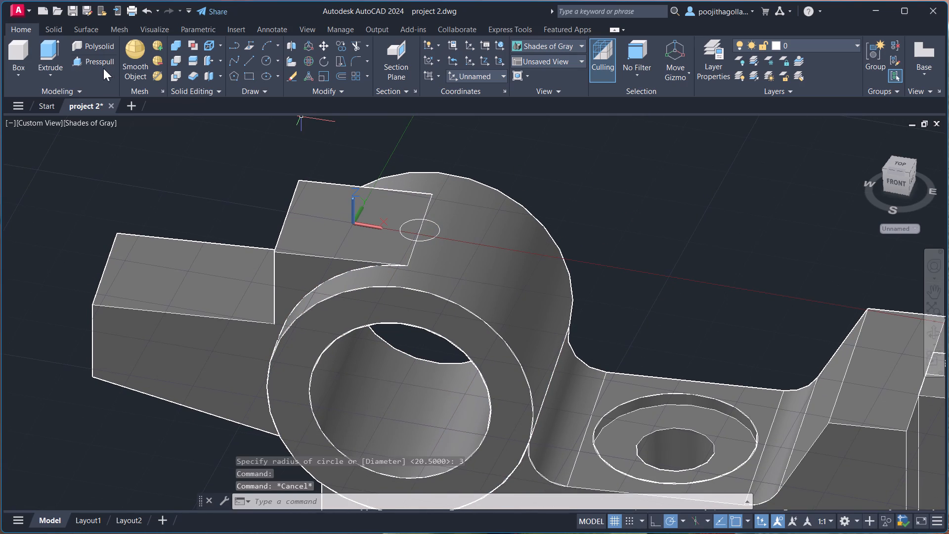
Presspull both halves of the radius 3 circle downward through the cylinder wall into the bore.
left_click(99, 63)
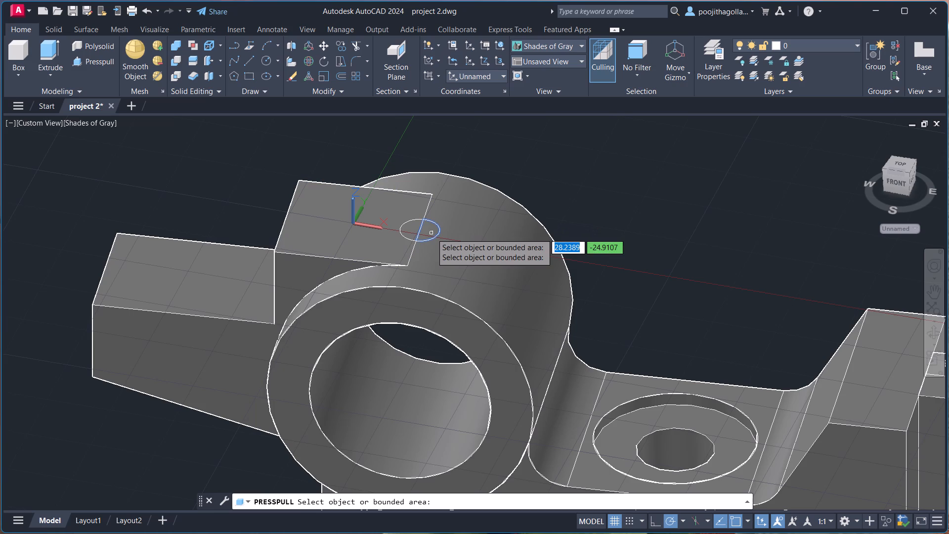
left_click(431, 233)
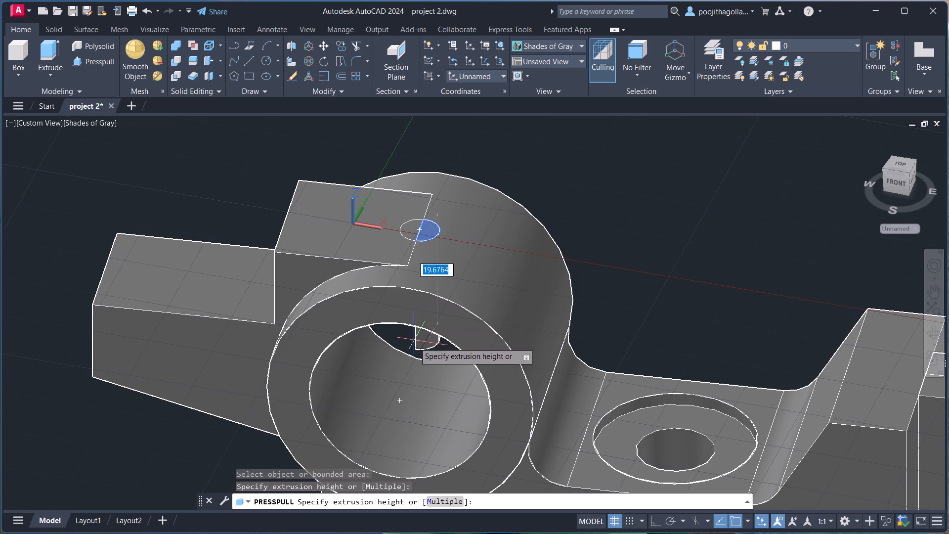
left_click(424, 351)
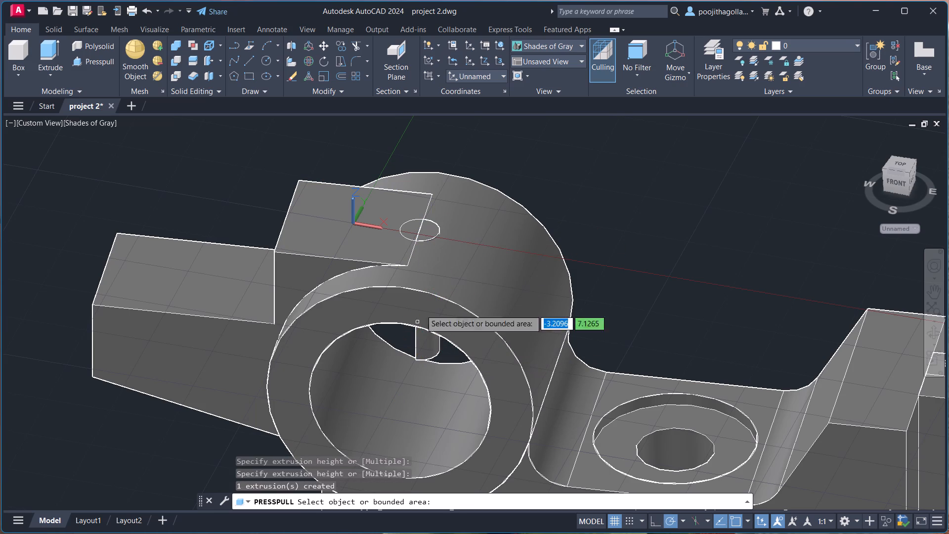
left_click(410, 231)
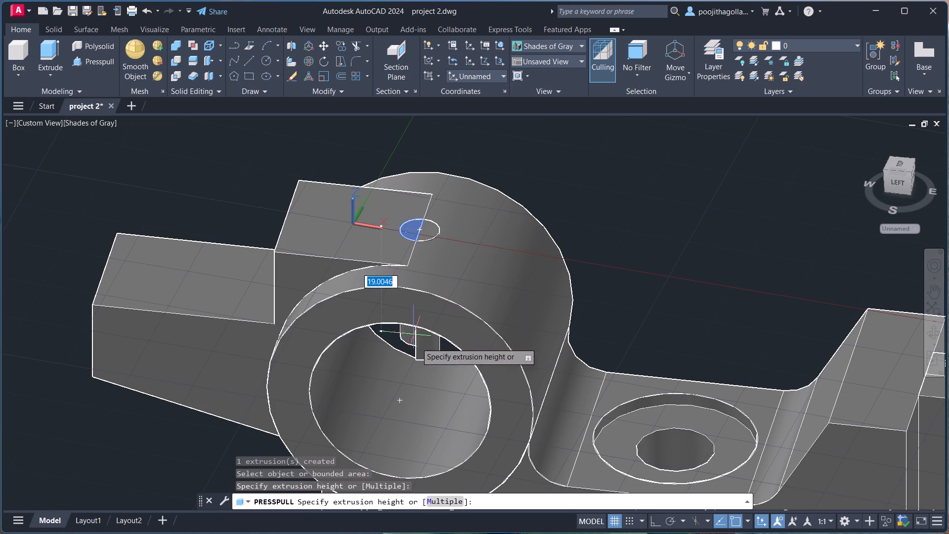
left_click(418, 350)
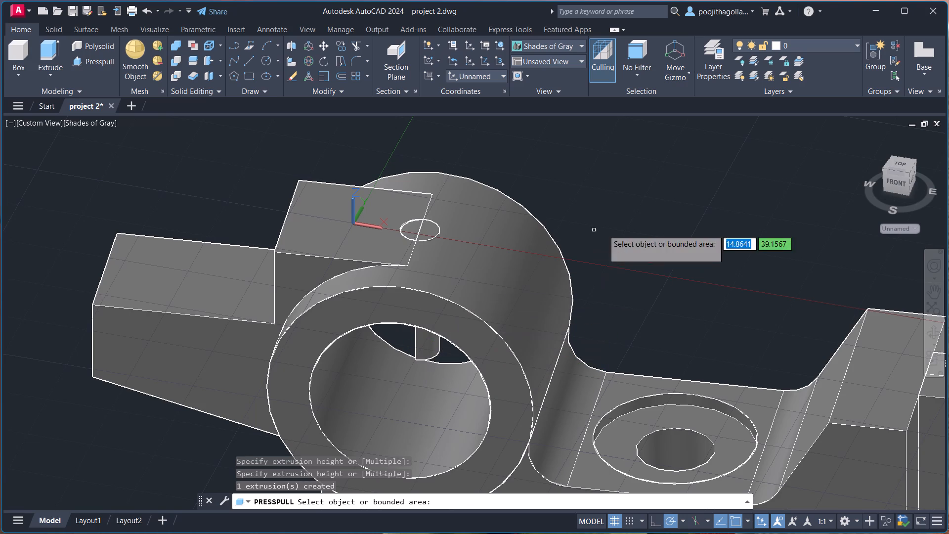
key("Escape")
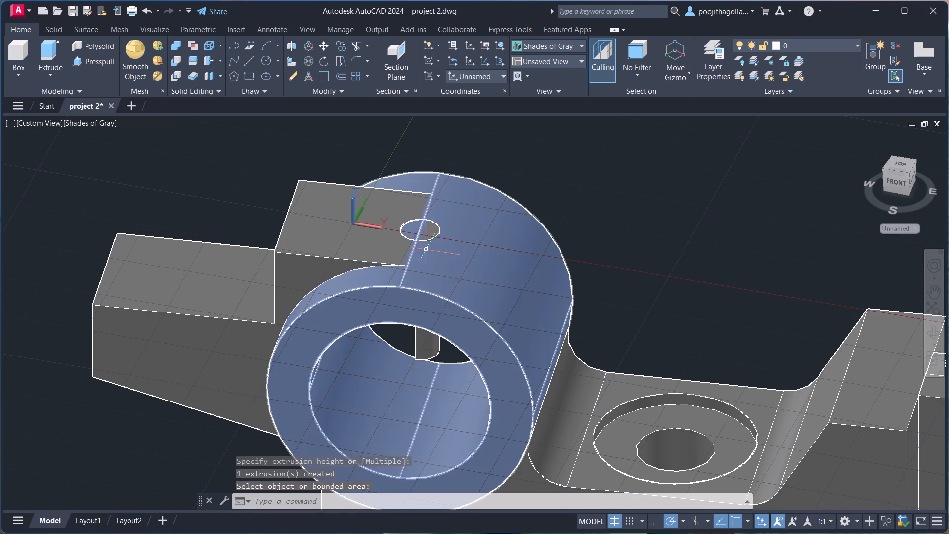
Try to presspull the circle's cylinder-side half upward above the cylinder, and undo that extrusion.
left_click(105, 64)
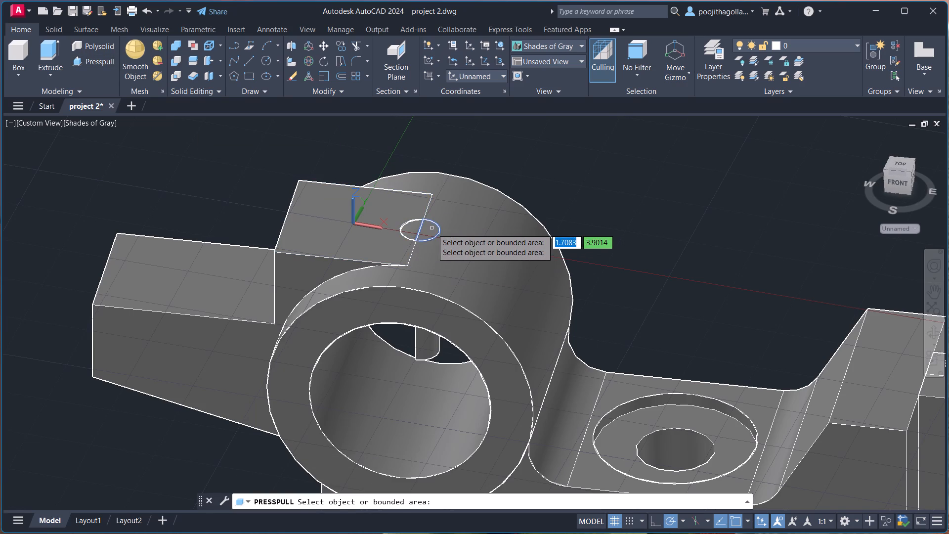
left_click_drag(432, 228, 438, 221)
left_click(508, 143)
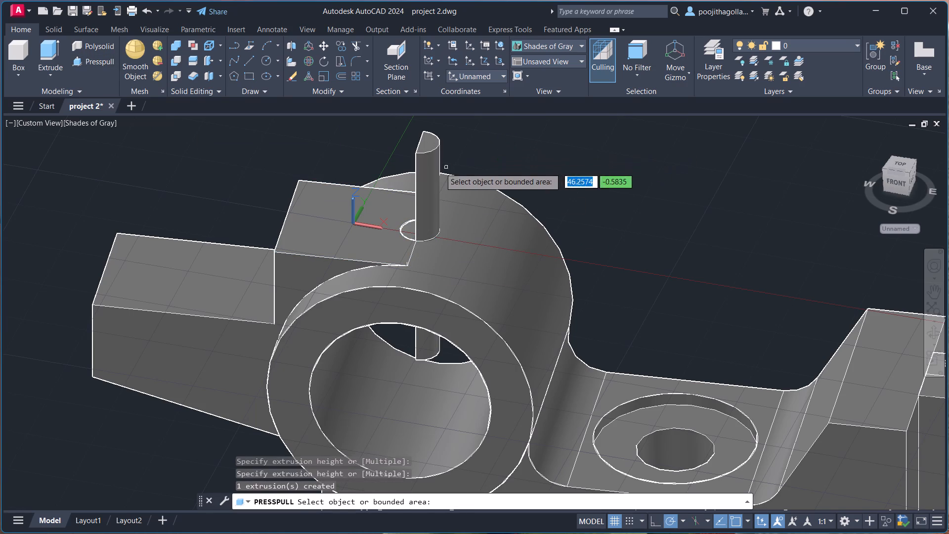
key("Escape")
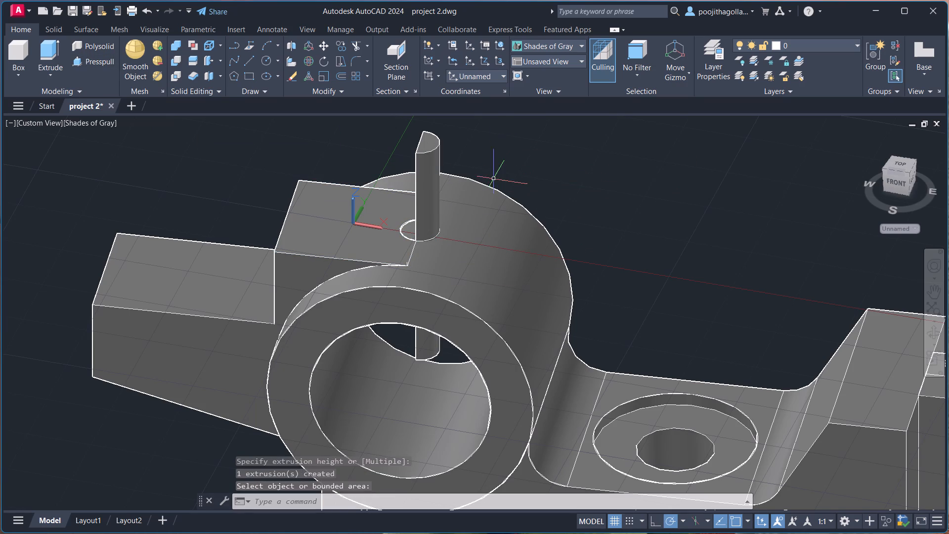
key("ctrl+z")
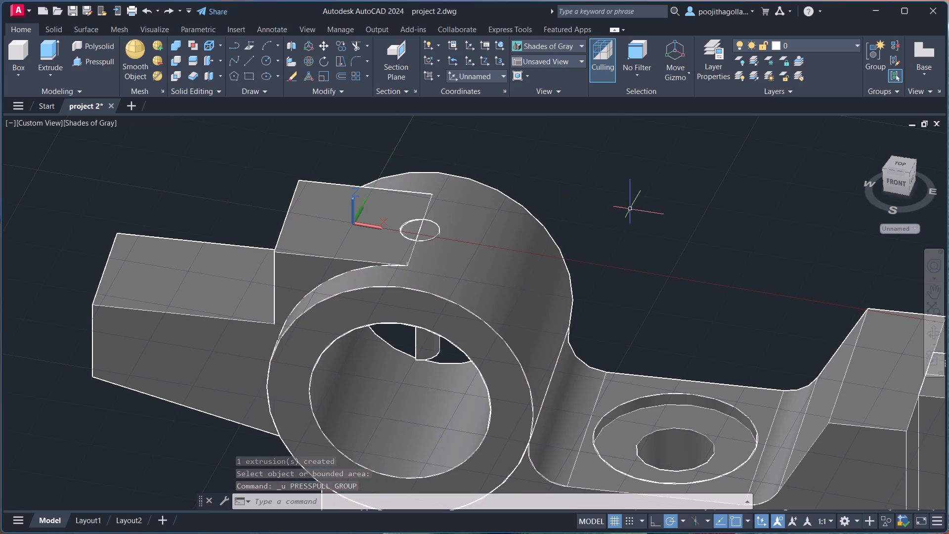
Subtract the small half-round extrusion from the cylinder to cut the hole through its top wall.
scroll(693, 224, "down", 1)
middle_click_drag(695, 228, 677, 201)
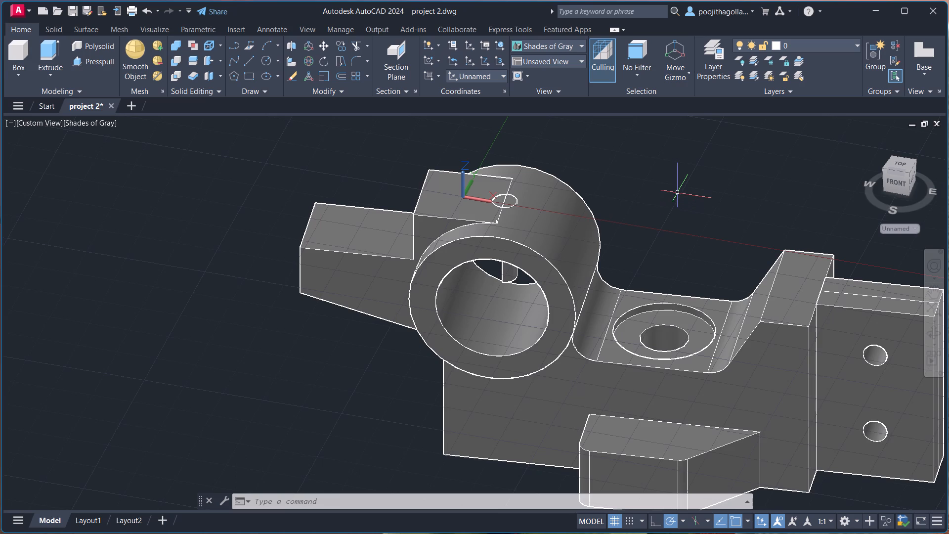
left_click(177, 58)
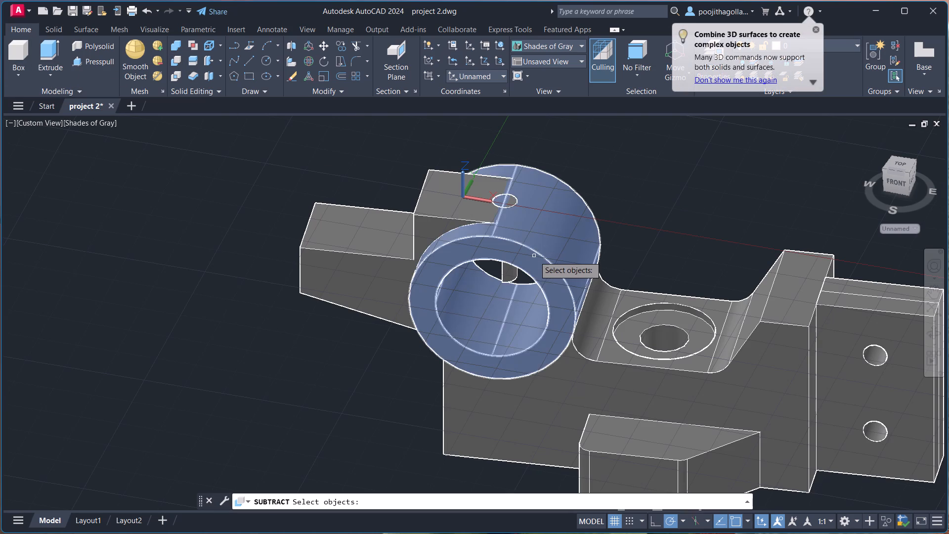
left_click(534, 256)
key("Return")
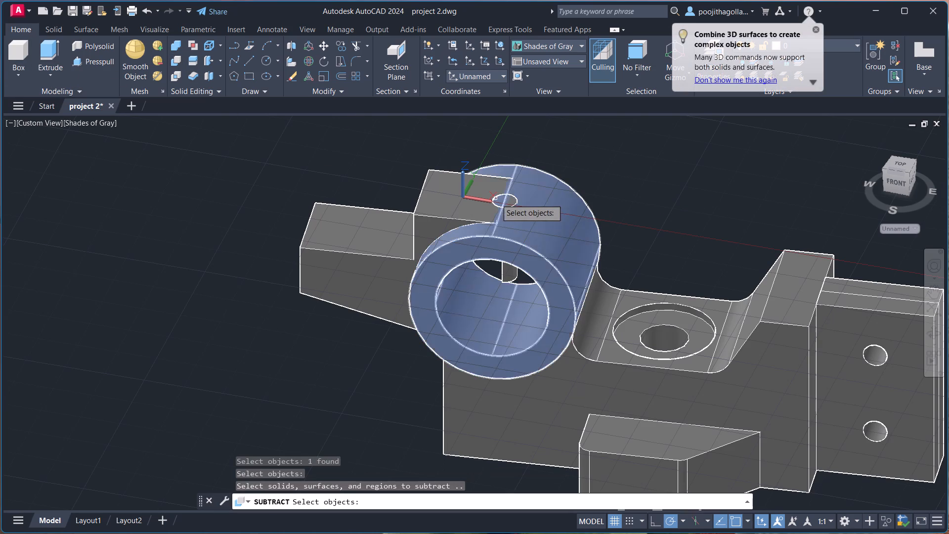
left_click(504, 279)
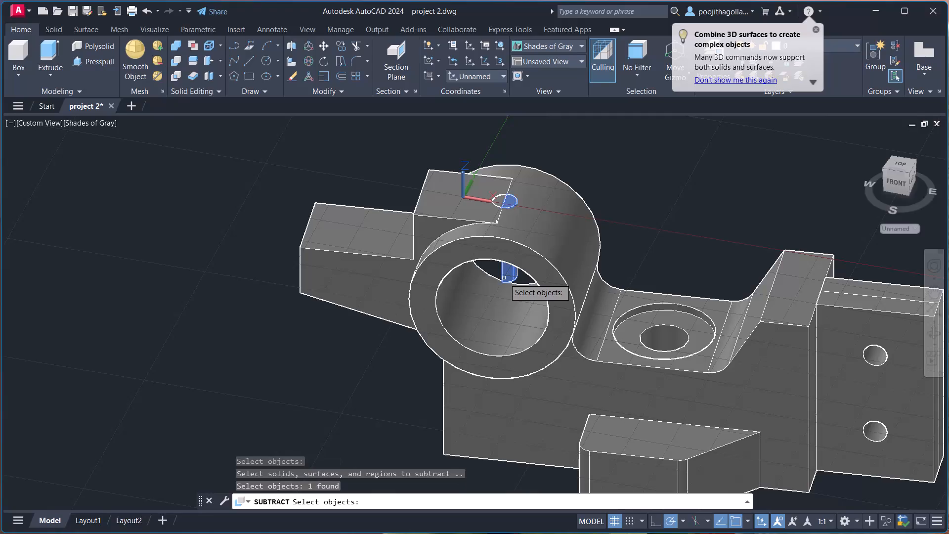
key("Return")
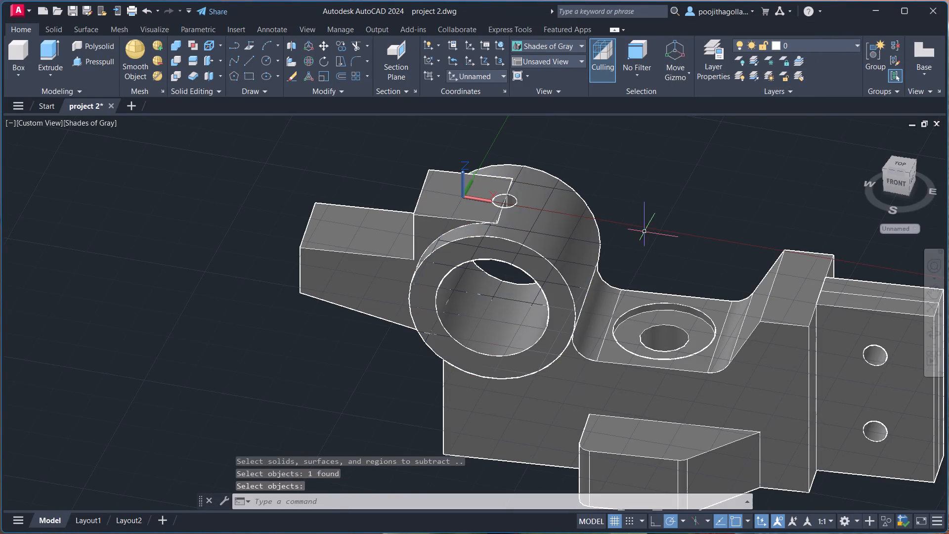
key("Escape")
Examine the radius 3 hole cut through the cylinder's top from several viewing angles.
left_click(932, 330)
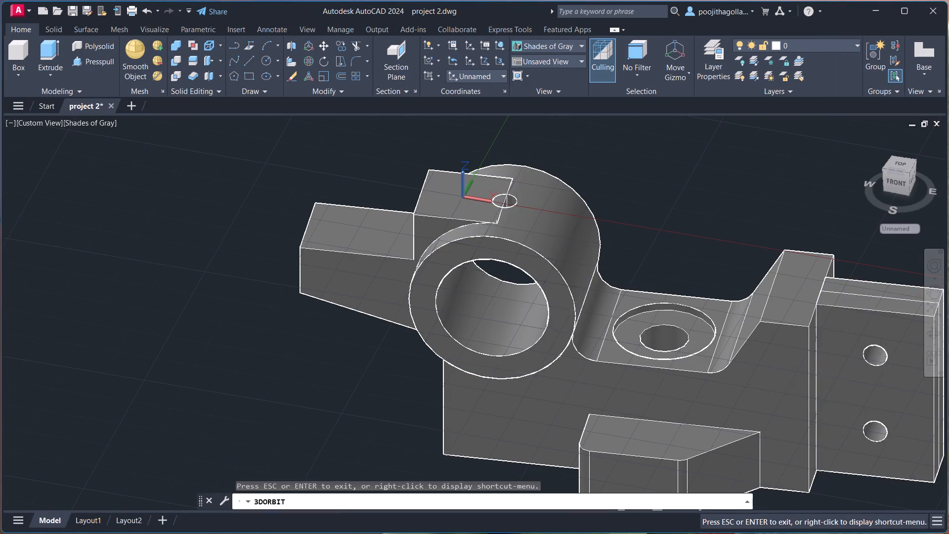
left_click_drag(691, 242, 685, 249)
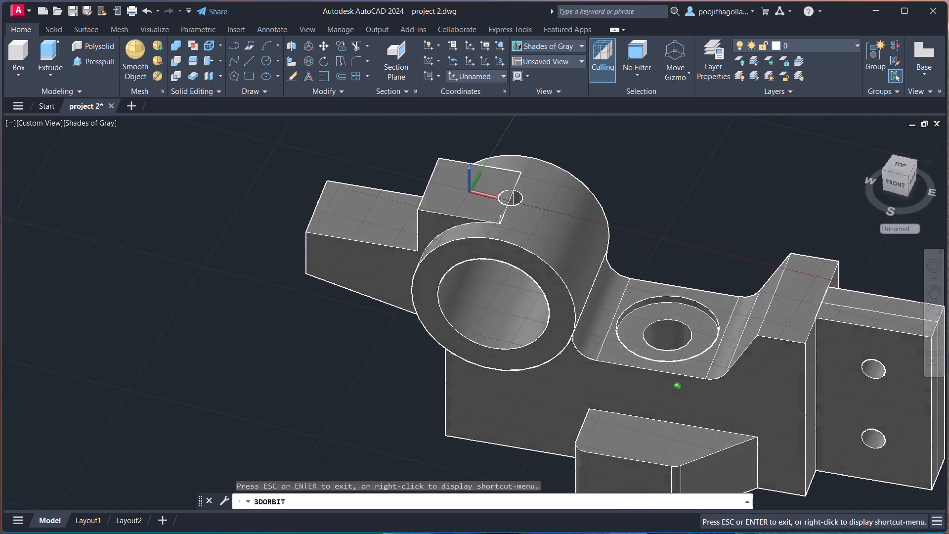
left_click_drag(685, 249, 695, 212)
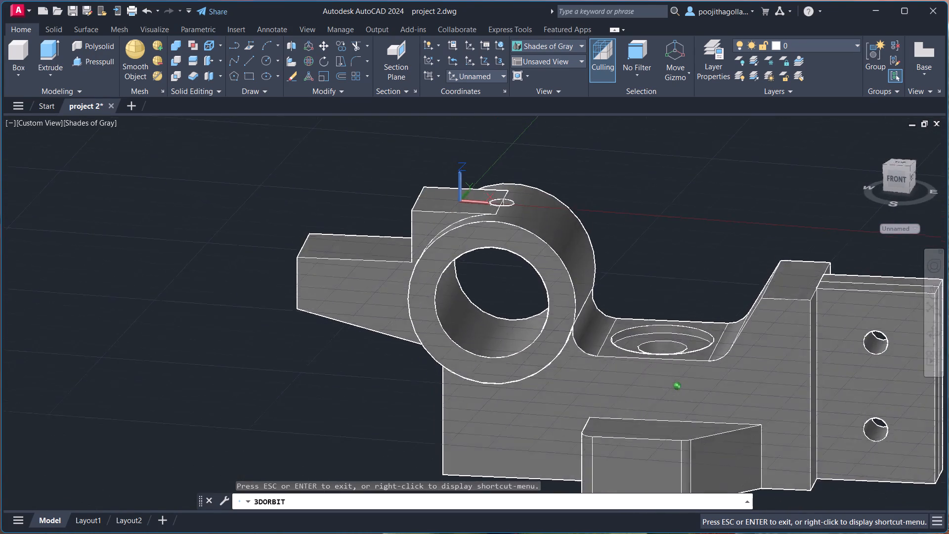
left_click_drag(695, 212, 687, 264)
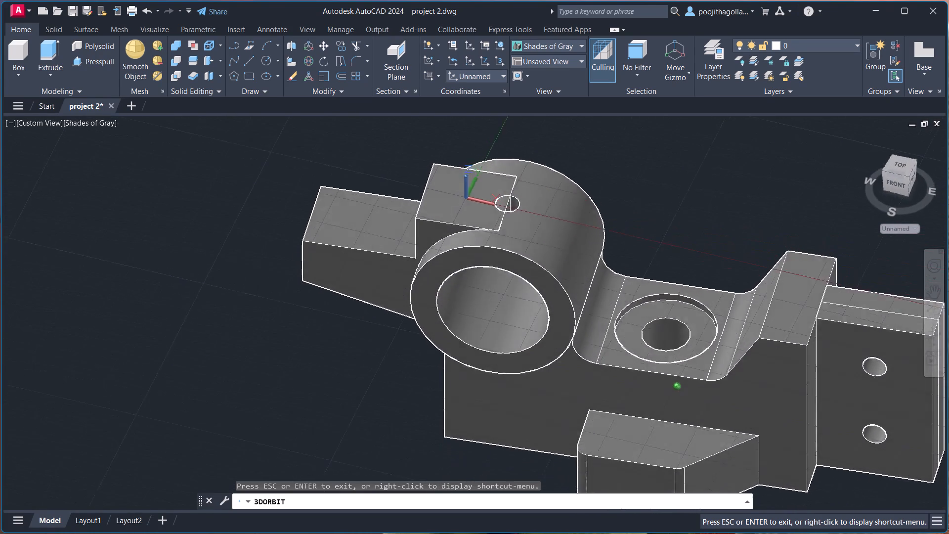
left_click_drag(687, 264, 691, 225)
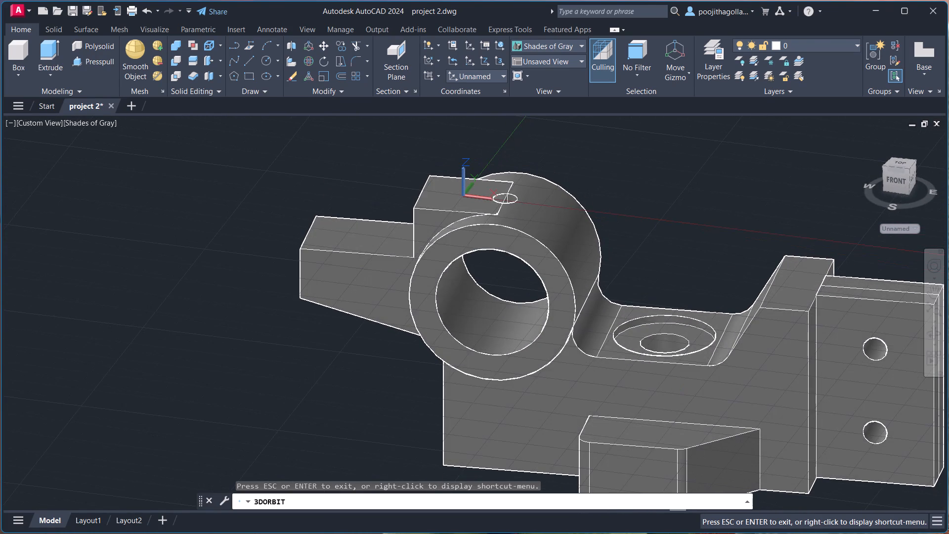
key("Escape")
Place the UCS at the centre of the front lug's top face, with X along the lug and Y towards the body.
middle_click_drag(706, 350, 685, 268)
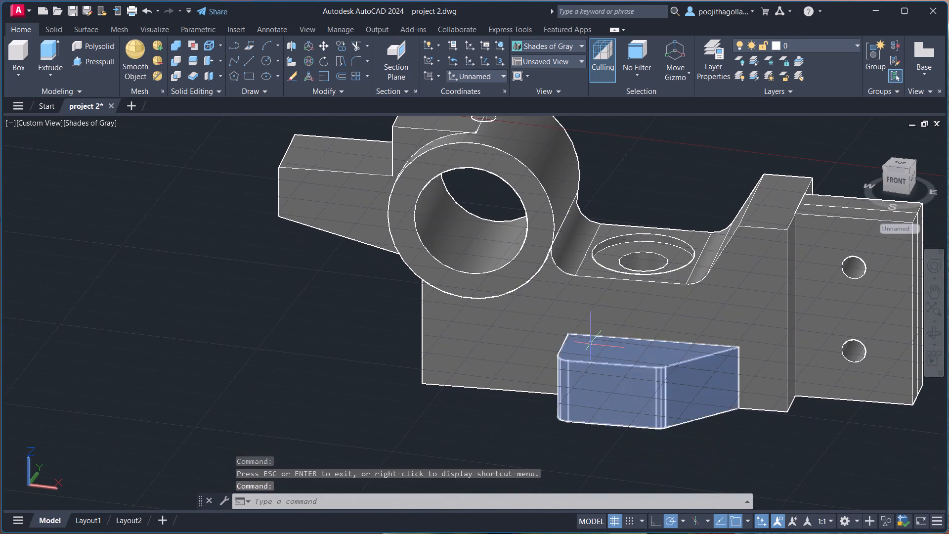
scroll(591, 344, "up", 2)
middle_click_drag(623, 364, 590, 302)
scroll(590, 302, "up", 1)
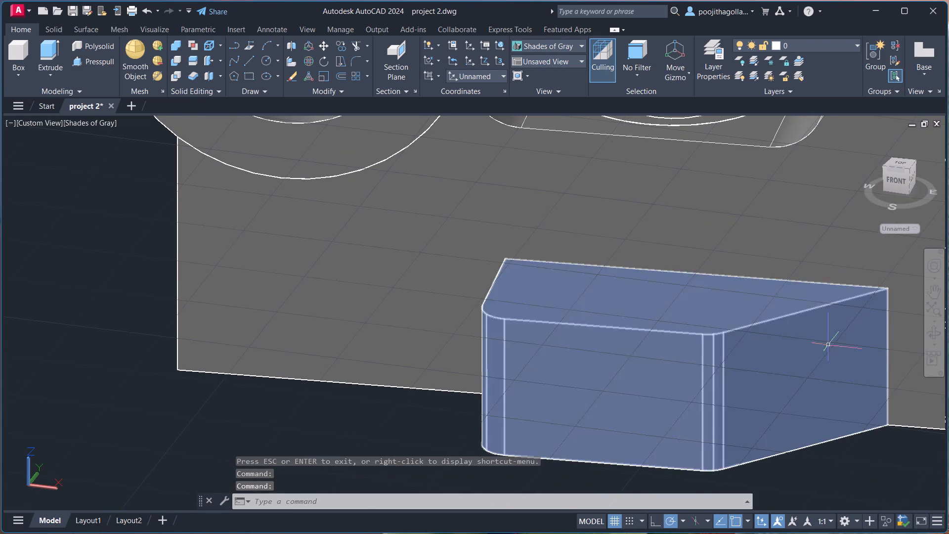
left_click(938, 334)
left_click_drag(796, 264, 740, 314)
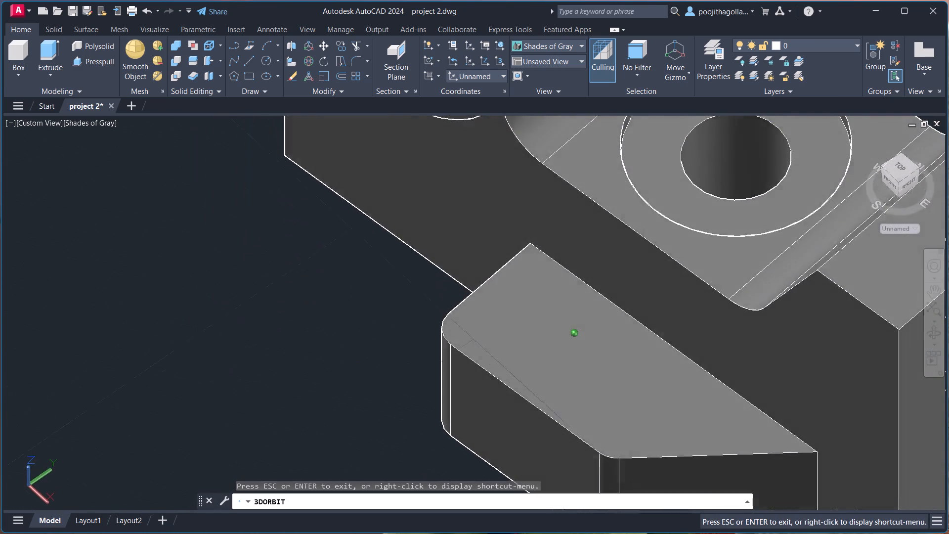
left_click_drag(740, 314, 750, 337)
middle_click_drag(725, 346, 731, 283)
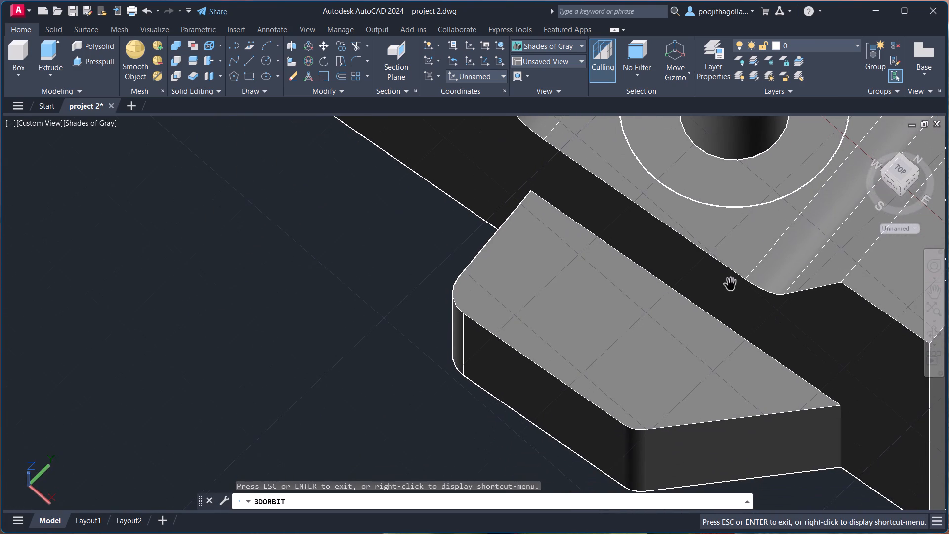
key("Escape")
left_click(553, 304)
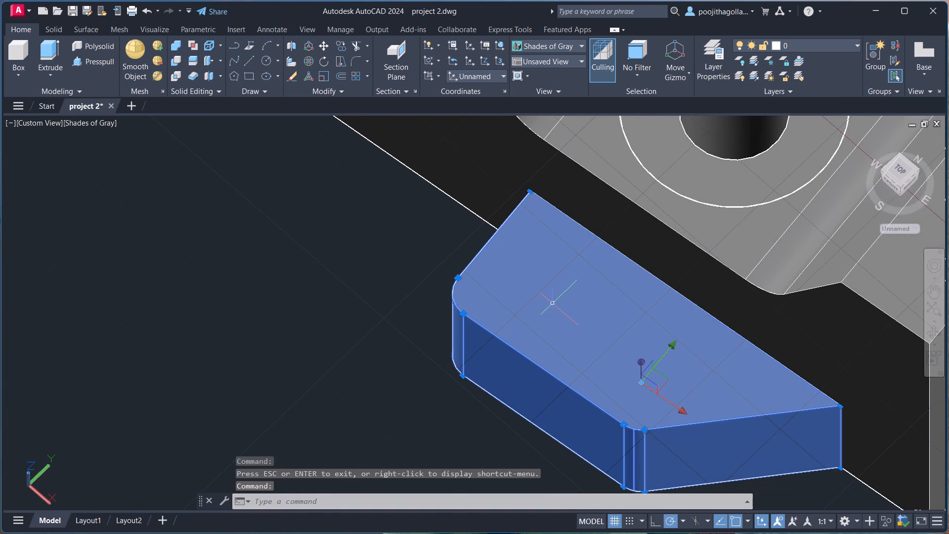
type("ucs")
key("Return")
left_click(563, 315)
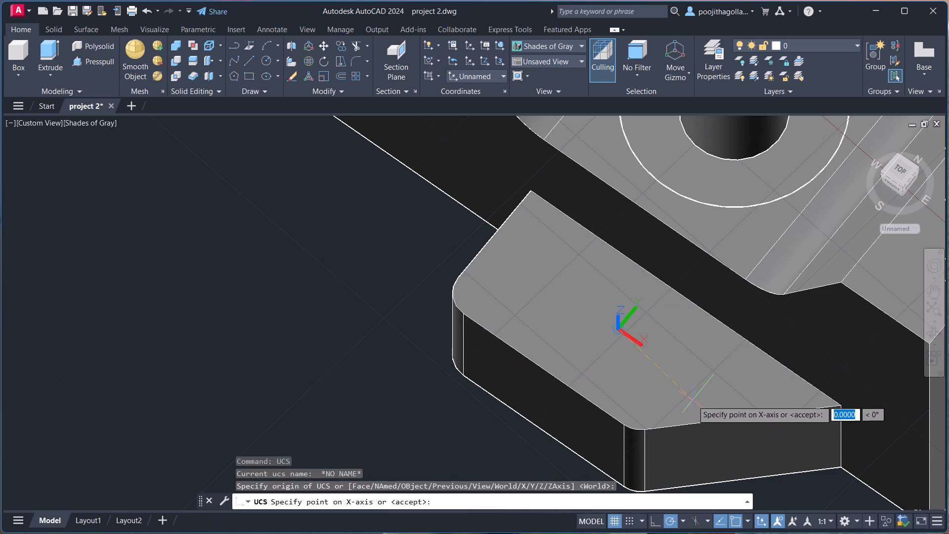
left_click(698, 399)
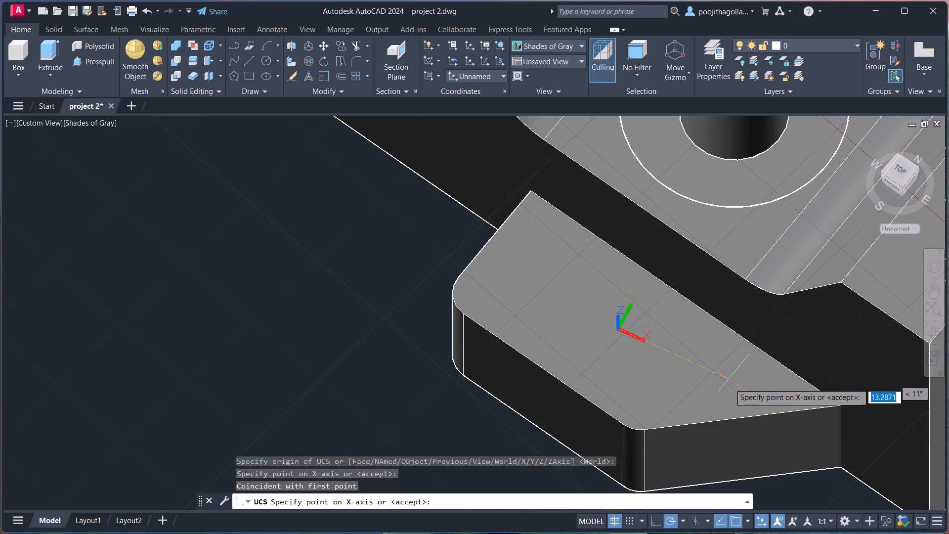
left_click(823, 500)
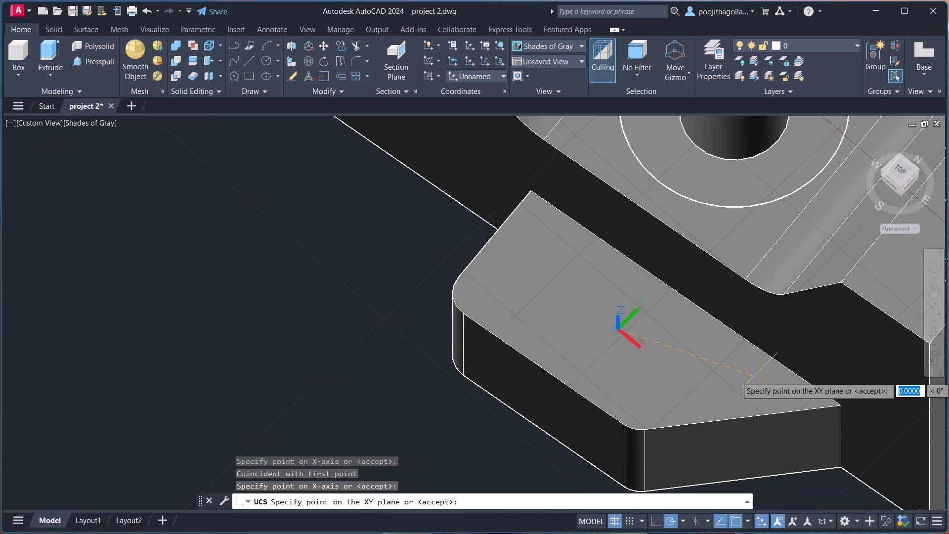
middle_click_drag(750, 368, 676, 335)
scroll(676, 335, "down", 3)
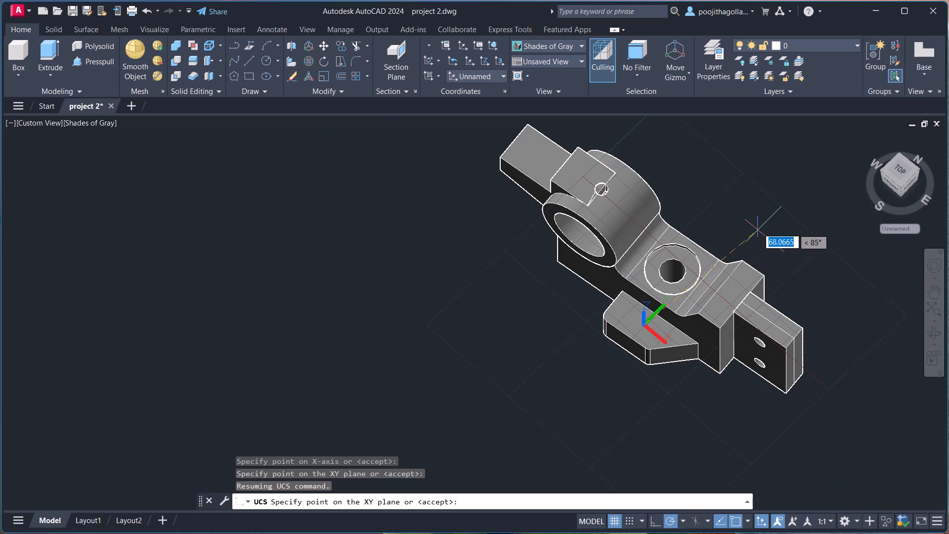
left_click(756, 208)
With Ortho on, draw a line 8 units outward from the lug top face's body-side corner nearest the cylinder.
scroll(756, 208, "up", 4)
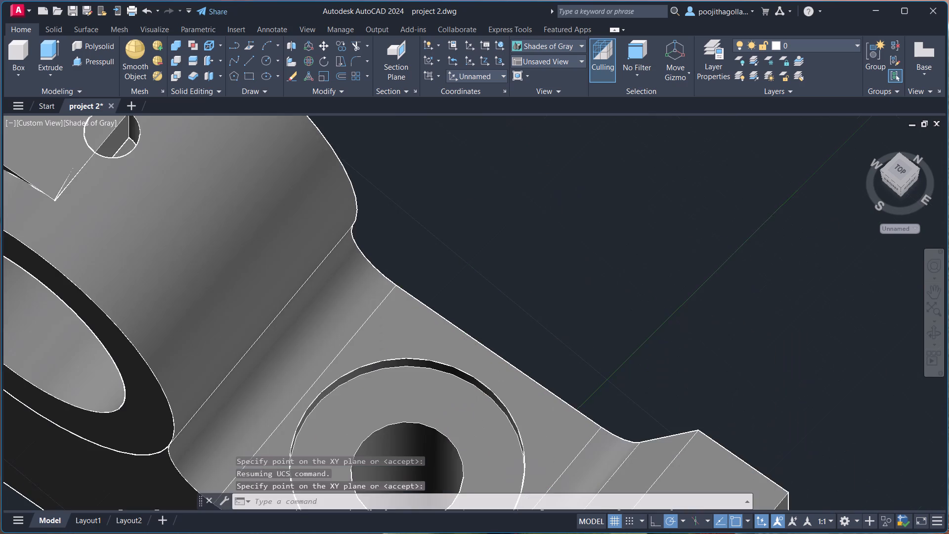
middle_click_drag(715, 265, 787, 168)
scroll(678, 361, "down", 2)
middle_click_drag(659, 391, 708, 286)
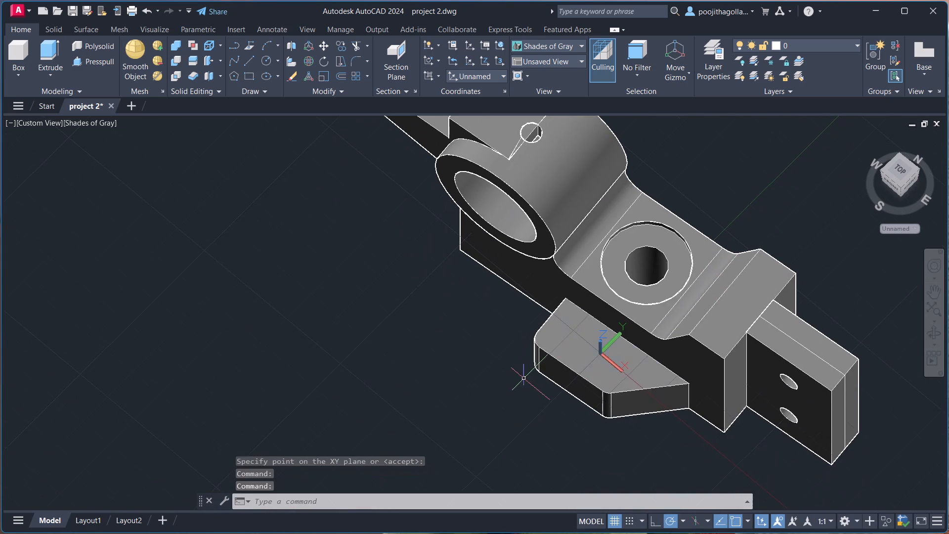
scroll(524, 379, "up", 2)
middle_click_drag(564, 366, 564, 353)
key("l")
key("Return")
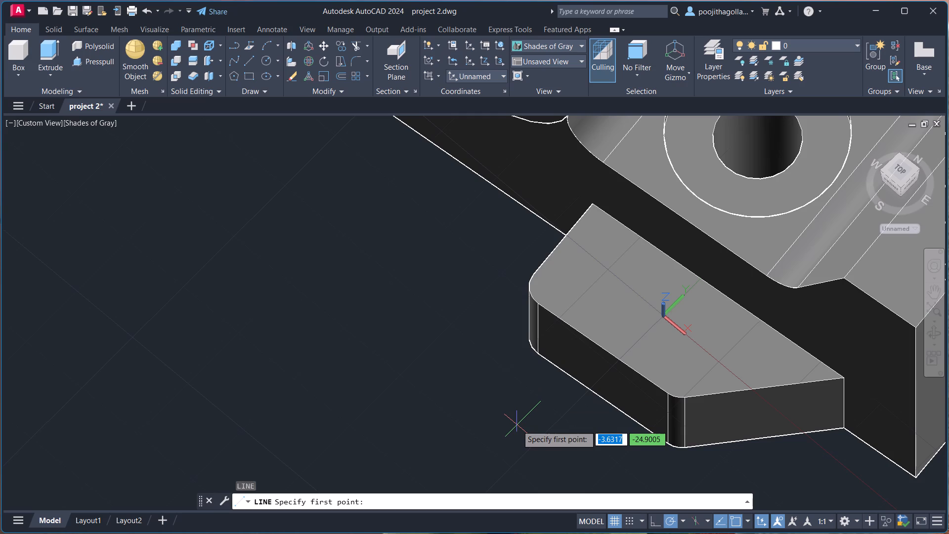
scroll(517, 425, "down", 1)
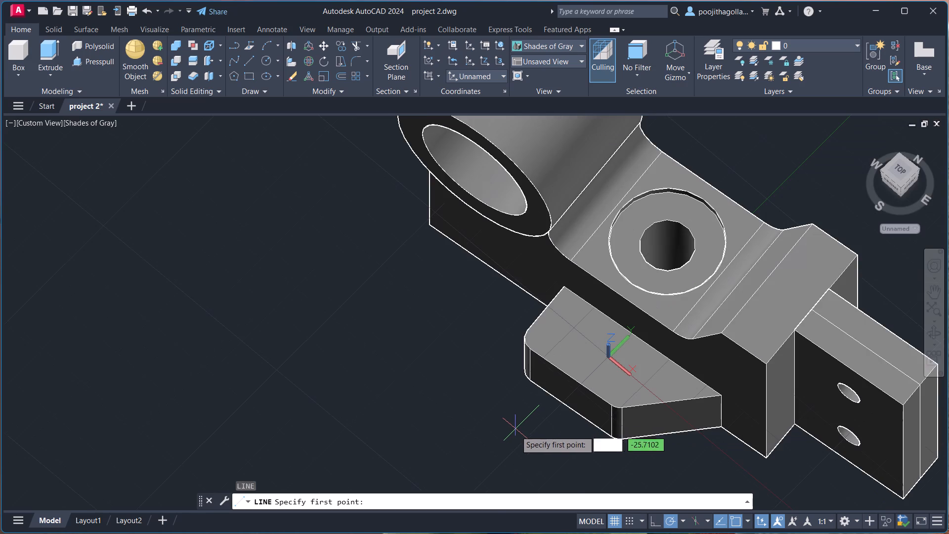
middle_click_drag(642, 358, 577, 332)
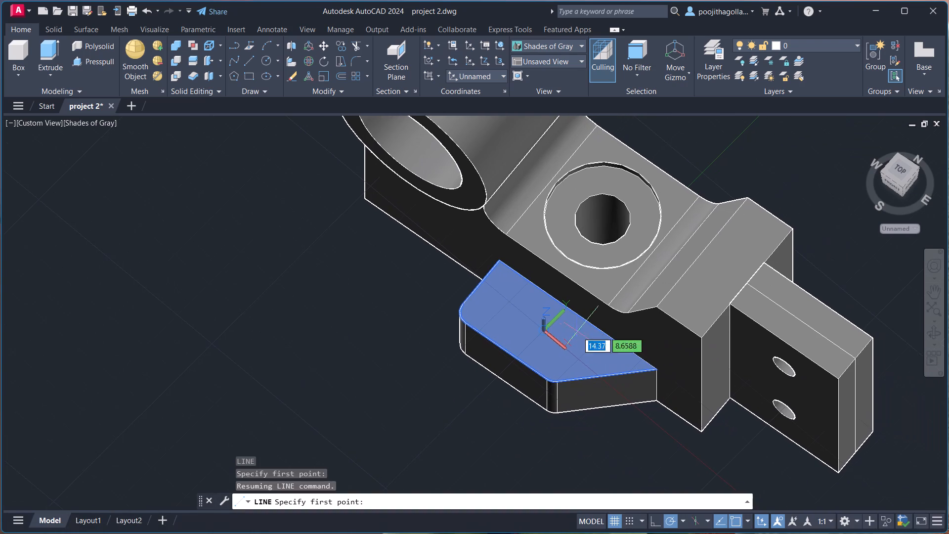
scroll(570, 338, "up", 1)
scroll(590, 326, "down", 1)
middle_click_drag(602, 331, 552, 370)
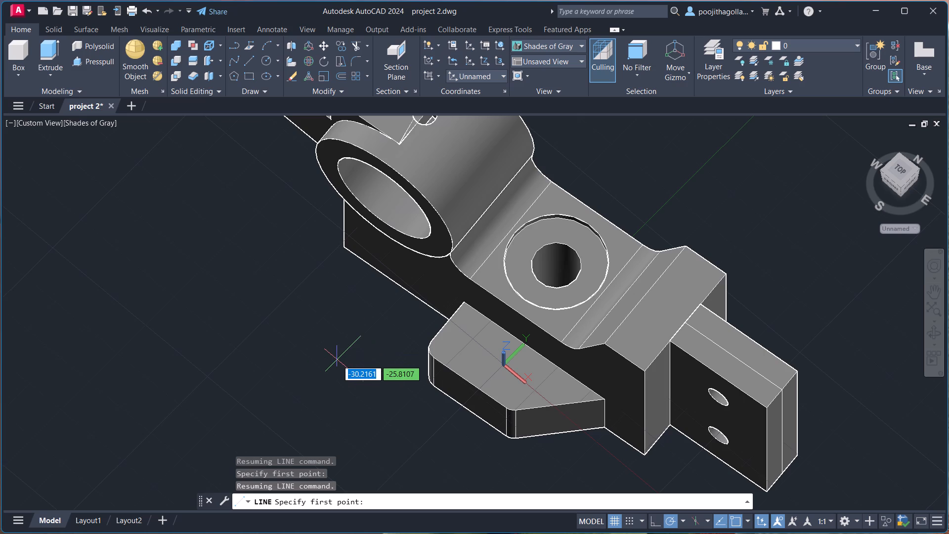
scroll(364, 347, "down", 1)
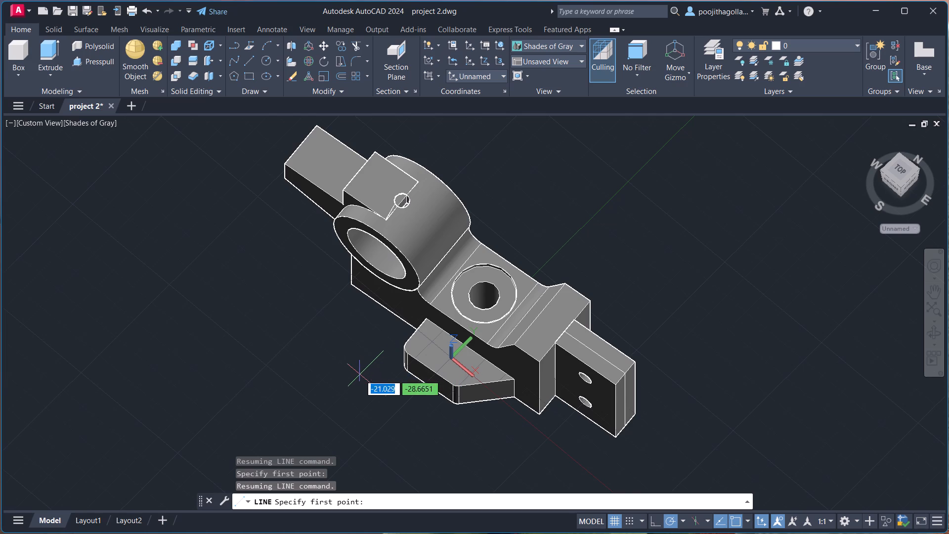
scroll(418, 357, "up", 4)
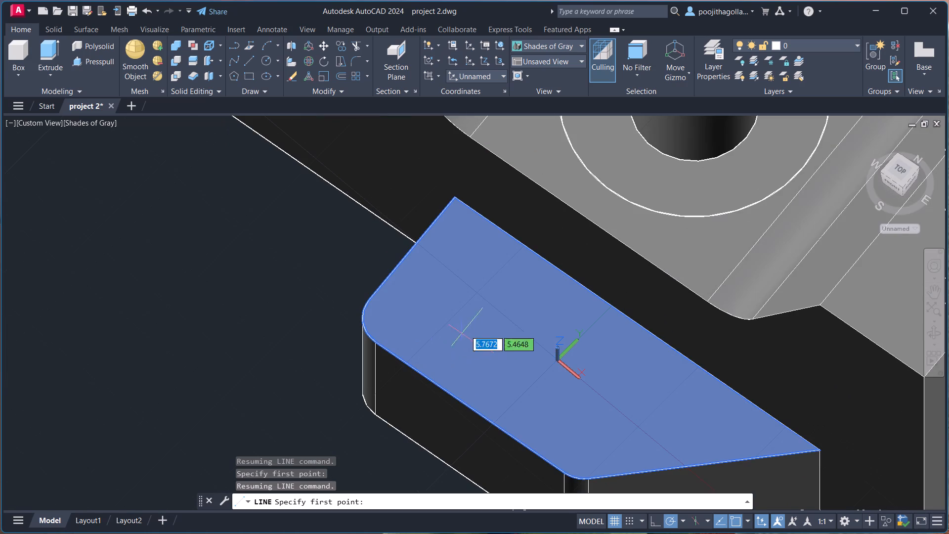
scroll(463, 339, "down", 2)
middle_click_drag(461, 355, 452, 317)
scroll(455, 306, "up", 1)
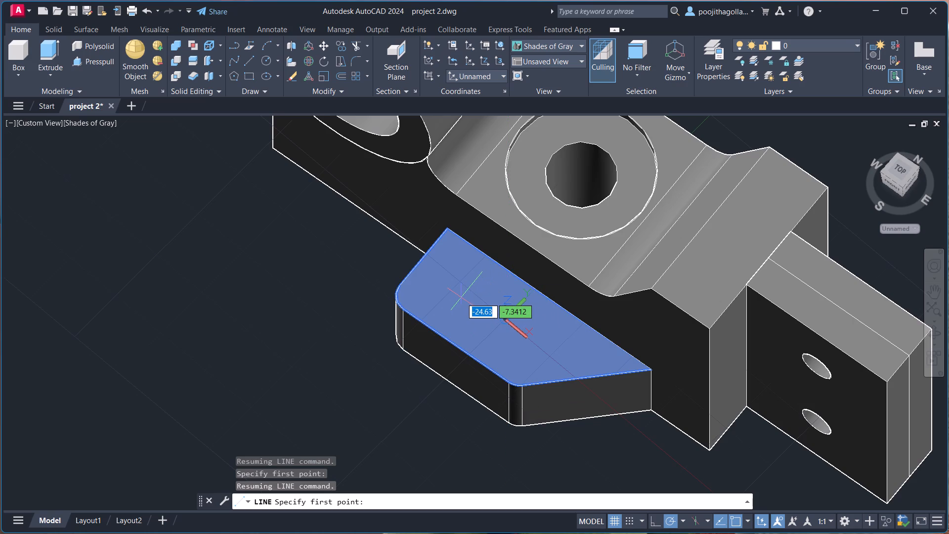
left_click(448, 231)
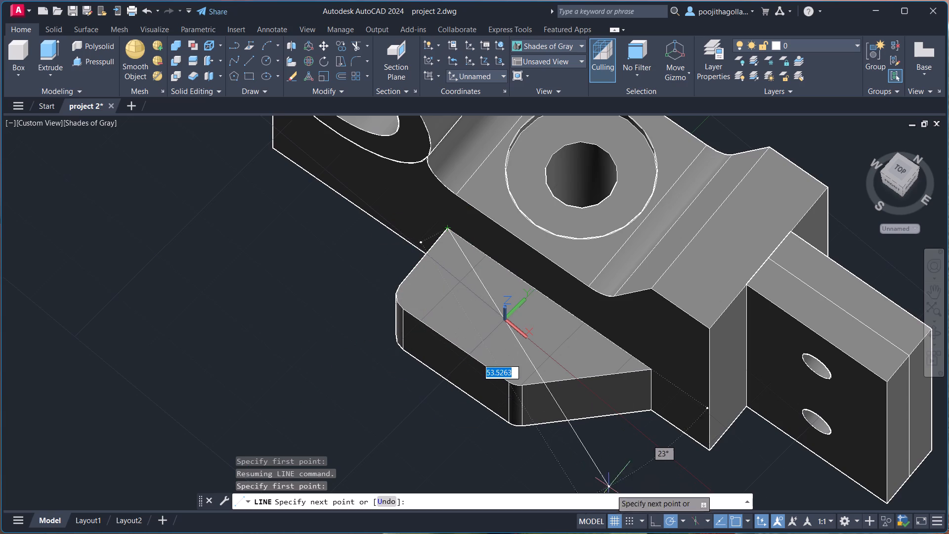
left_click(655, 521)
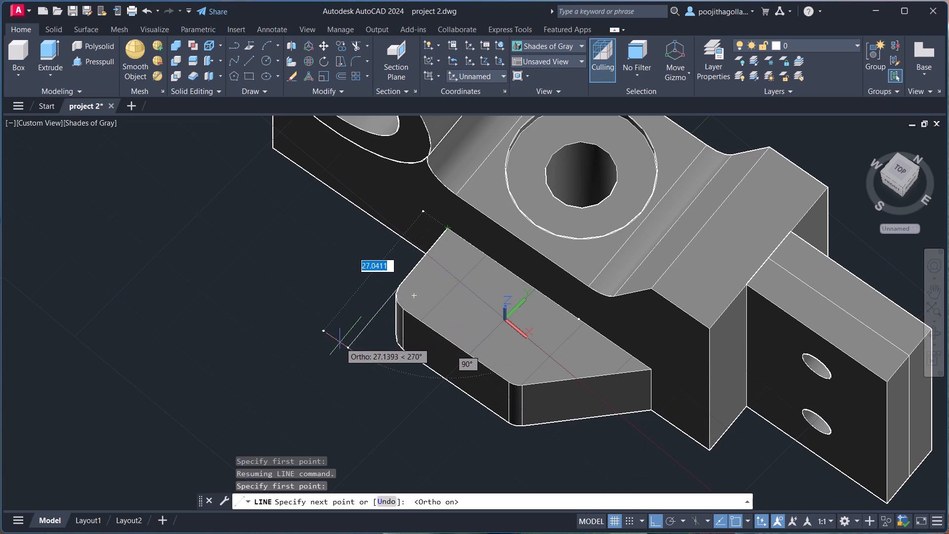
scroll(368, 326, "up", 1)
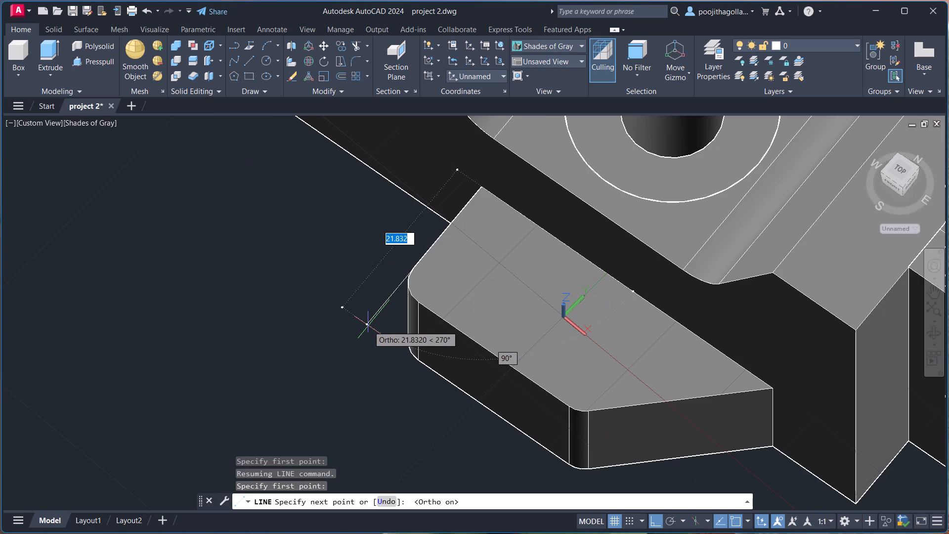
middle_click_drag(368, 326, 379, 334, "shift")
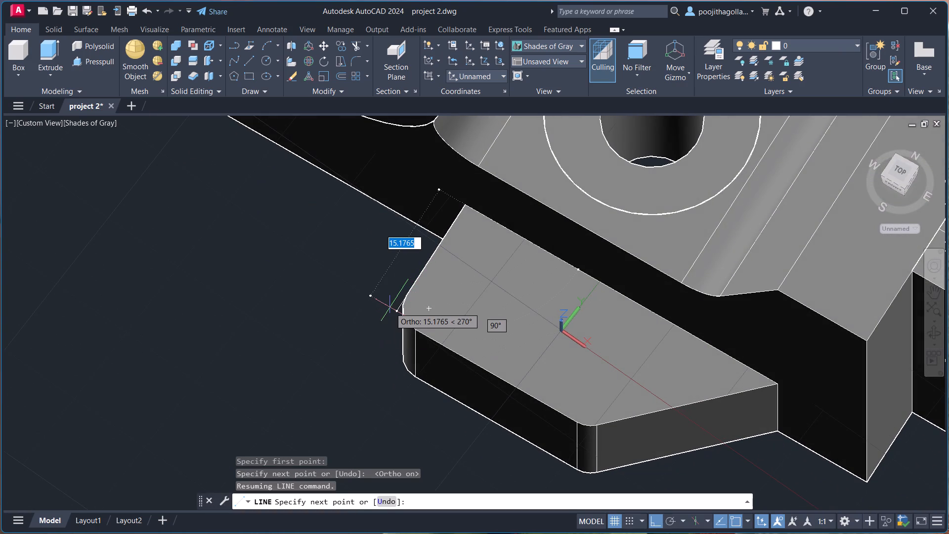
key("8")
key("Return")
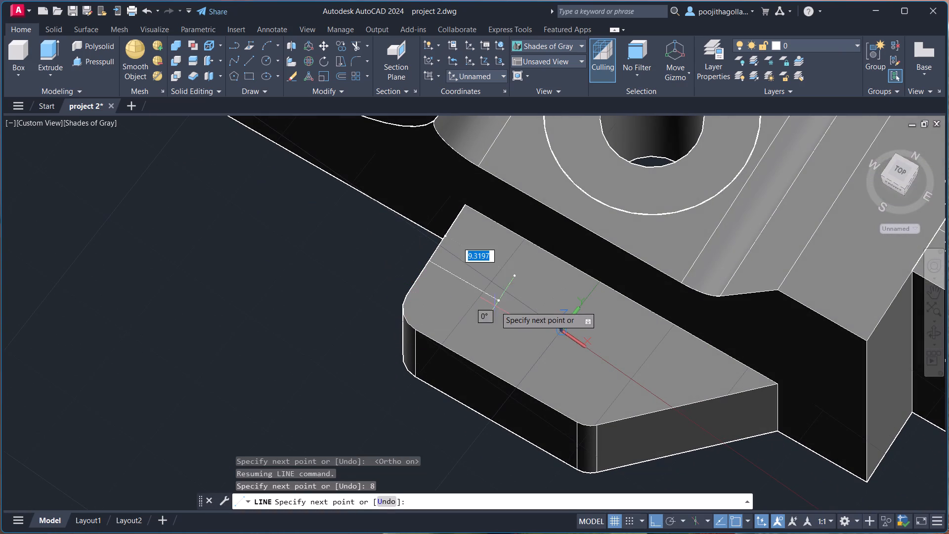
Continue the line 13 units along the X direction across the lug's top face and end it there.
scroll(498, 310, "up", 2)
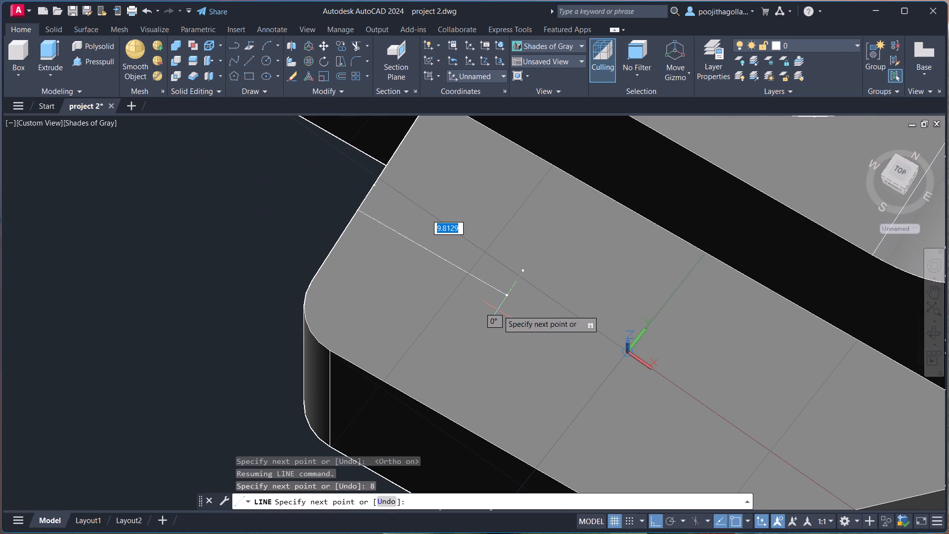
scroll(498, 310, "down", 1)
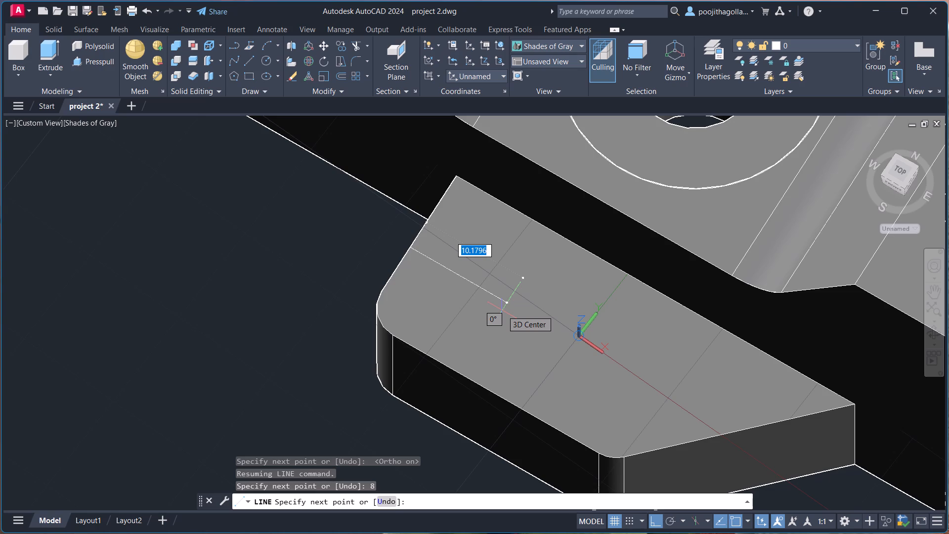
type("13")
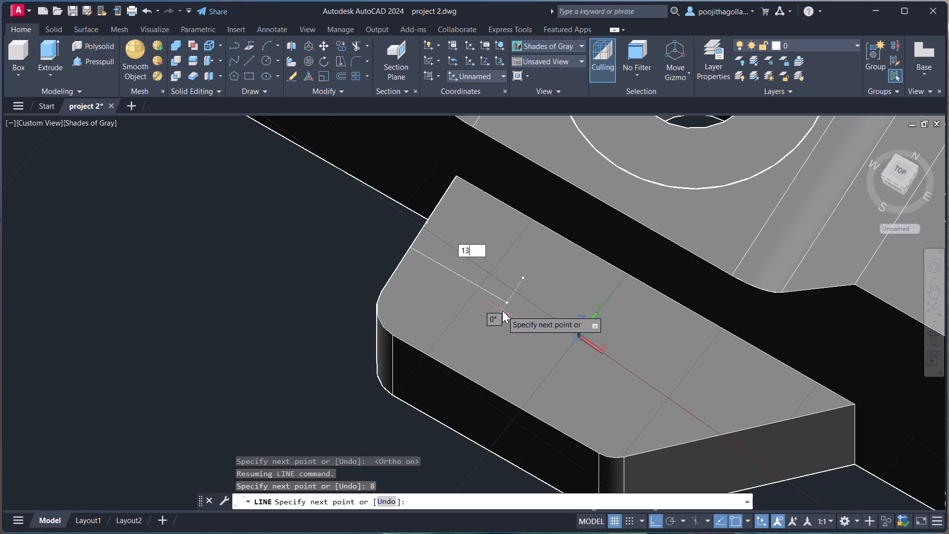
key("Return")
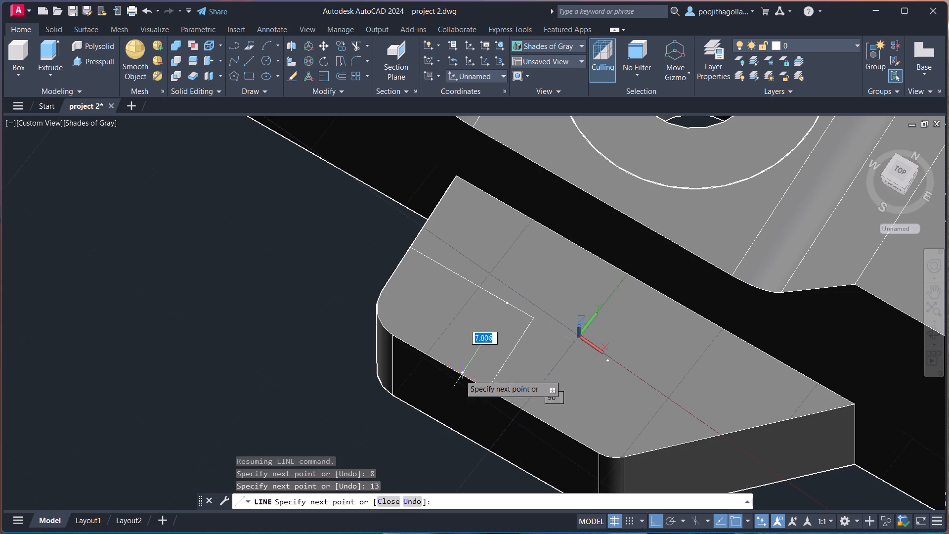
middle_click_drag(426, 397, 430, 315)
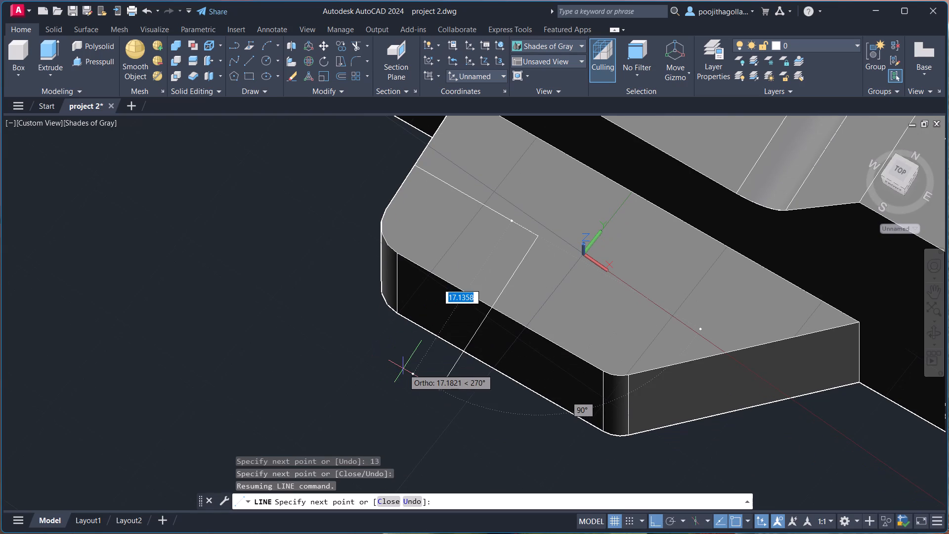
key("Escape")
Draw a radius 3 circle on the front lug's top face, centred at the end of the 13-unit line.
key("c")
key("Return")
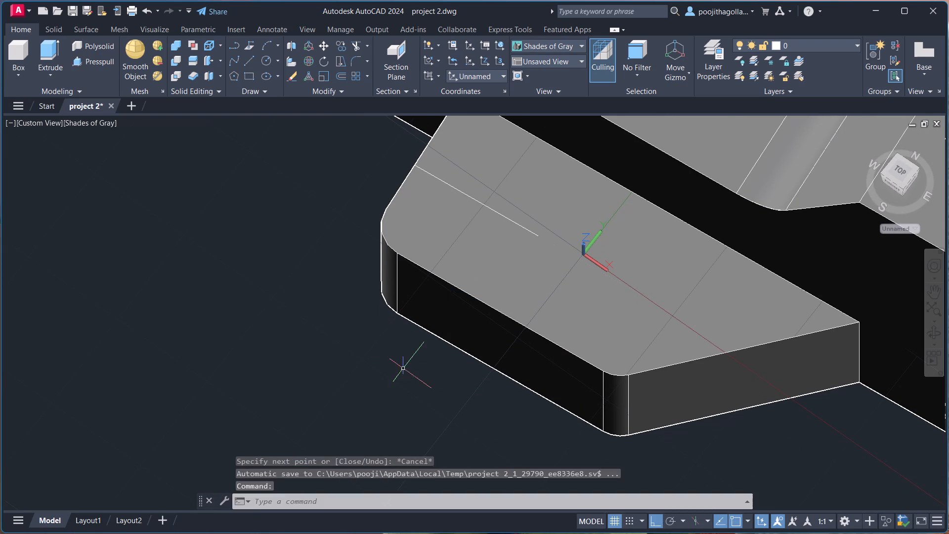
left_click(538, 237)
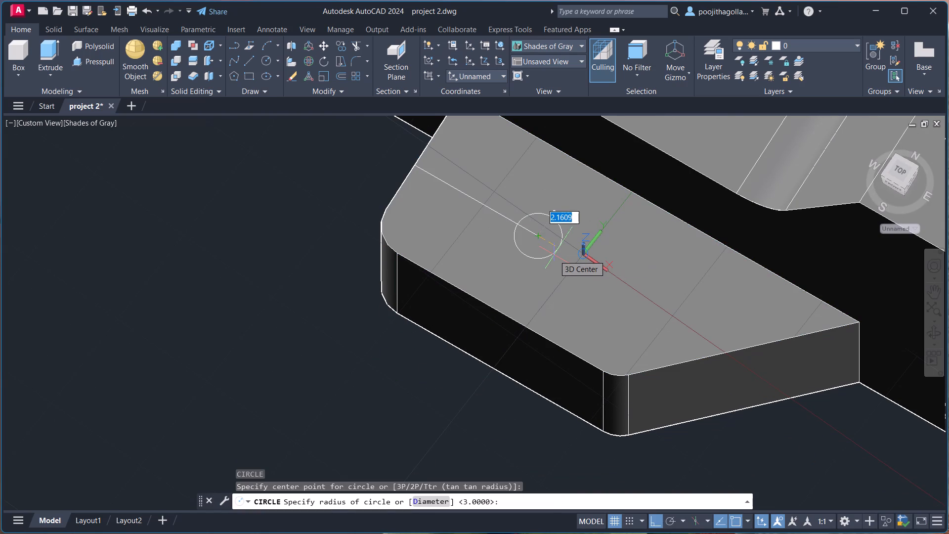
key("3")
key("Return")
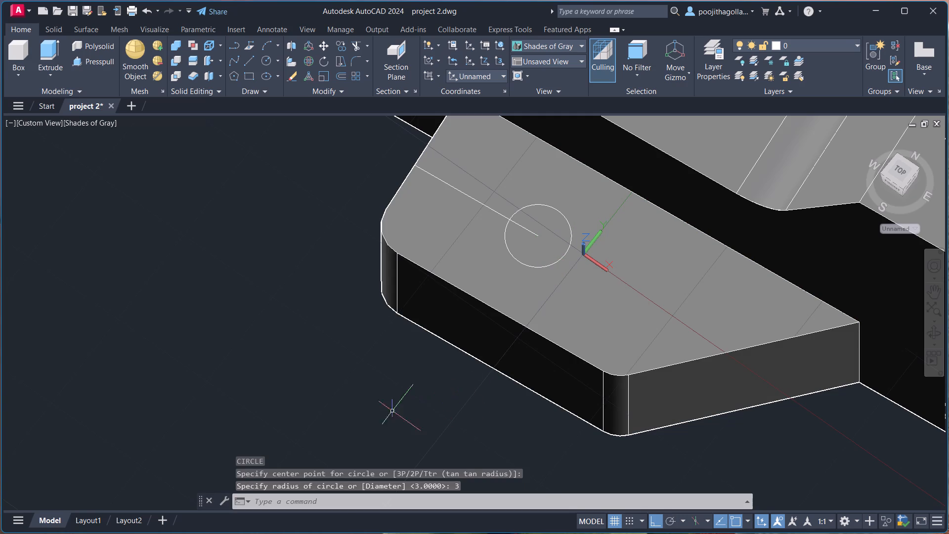
key("Escape")
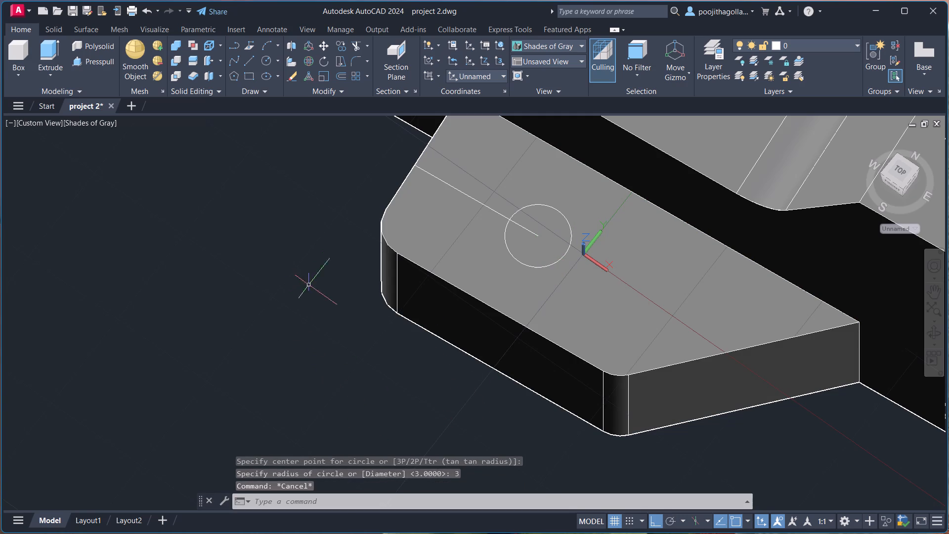
Presspull the circle down through the full thickness of the front lug to cut the hole.
left_click(932, 332)
left_click_drag(792, 315, 820, 267)
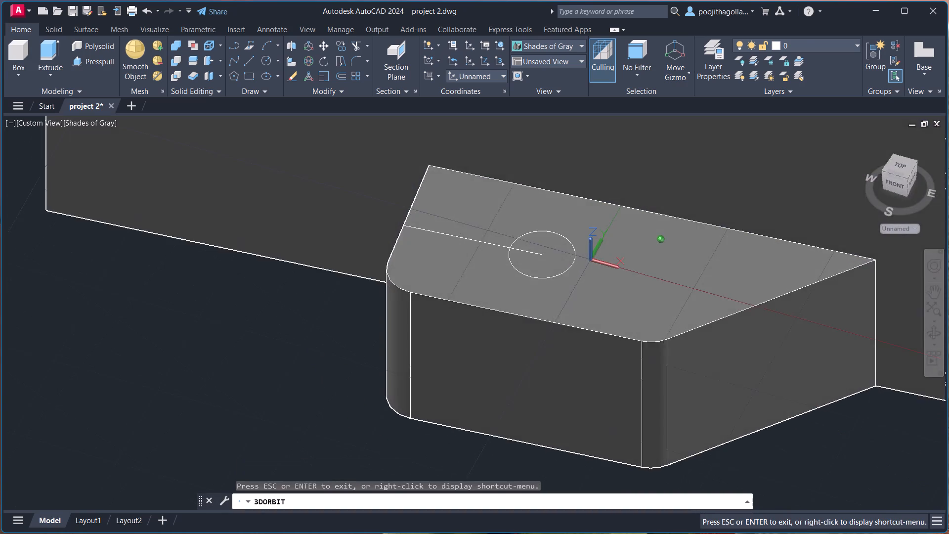
left_click_drag(820, 267, 831, 280)
key("Escape")
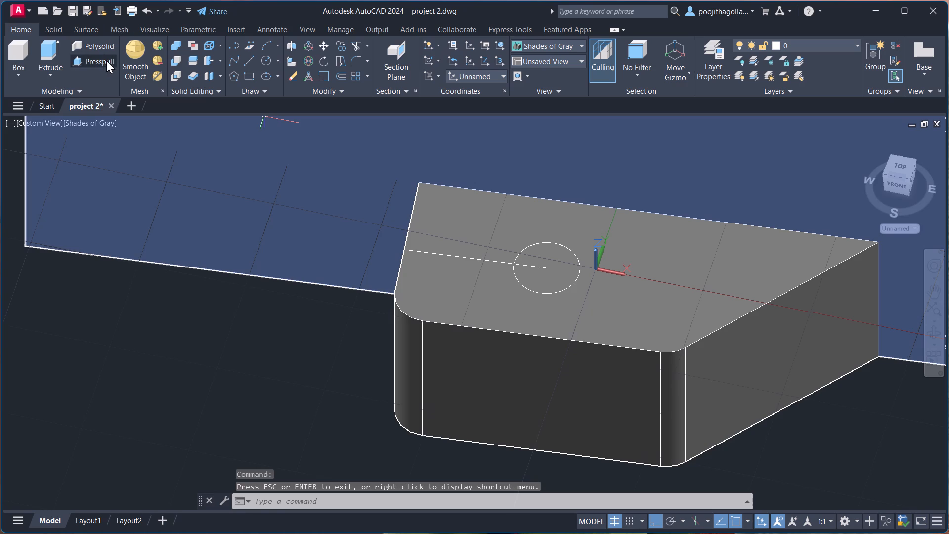
left_click(106, 60)
left_click(539, 280)
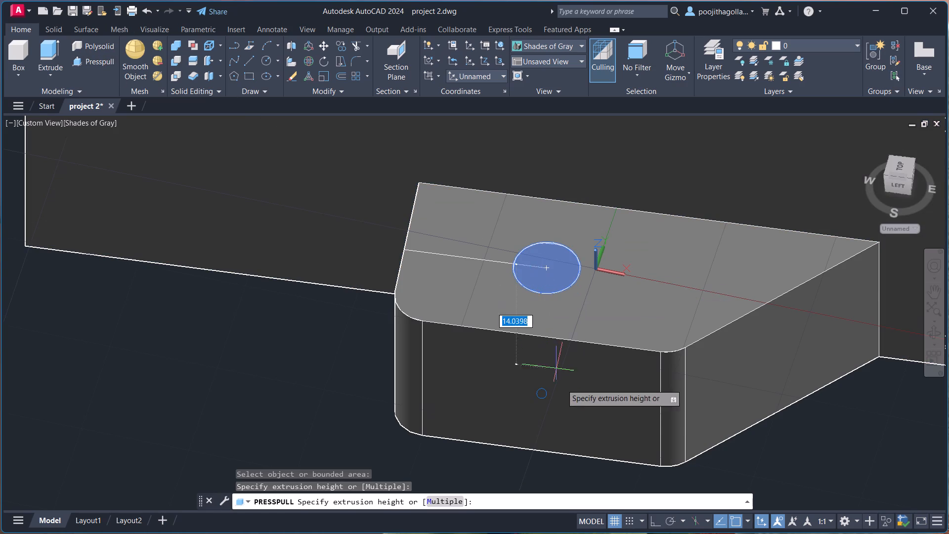
middle_click_drag(568, 403, 600, 268)
left_click(578, 395)
middle_click_drag(596, 358, 608, 372)
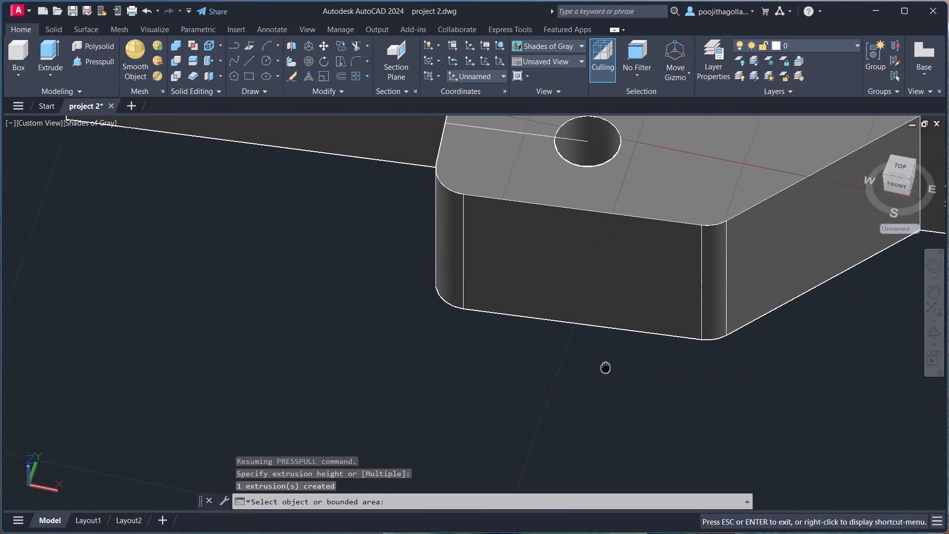
middle_click_drag(608, 372, 607, 422)
key("Escape")
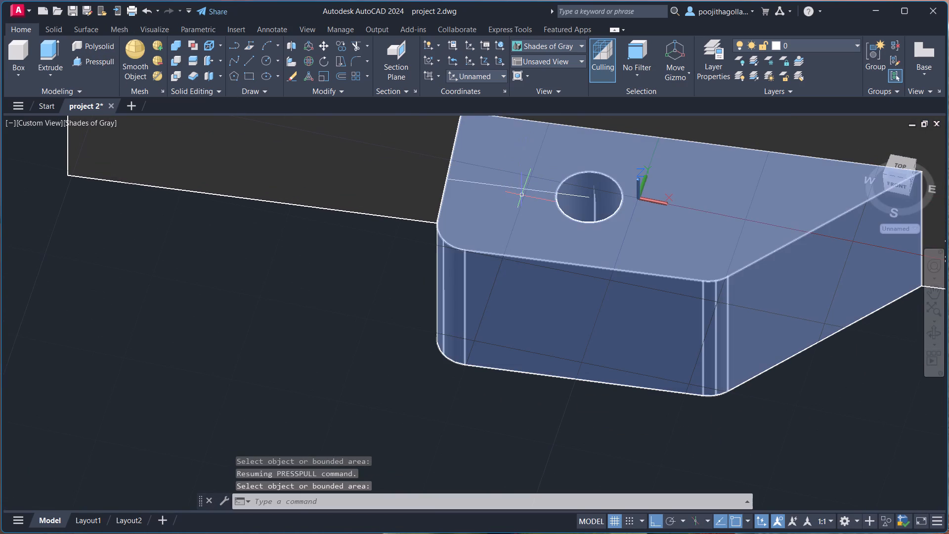
Delete the 13-unit construction line running into the hole on the lug's top face.
scroll(571, 190, "up", 2)
left_click(564, 200)
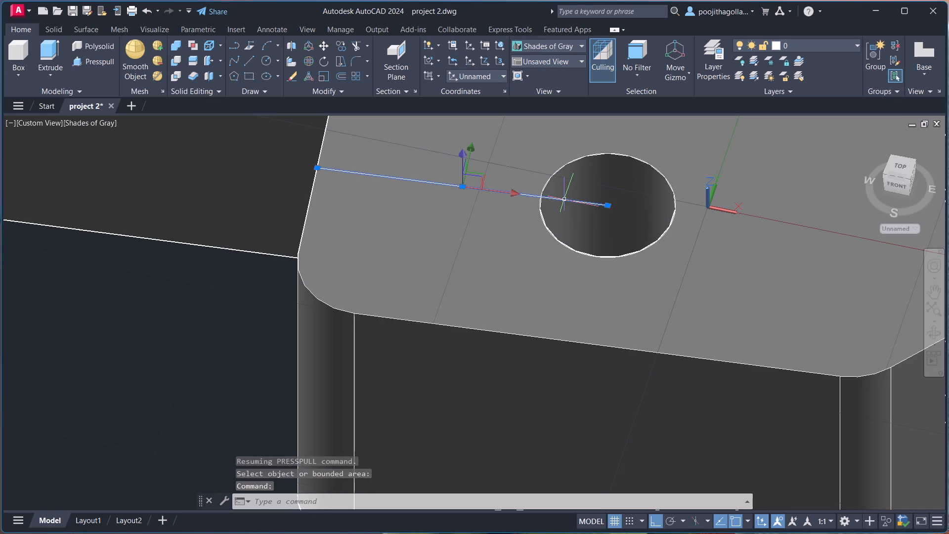
key("Delete")
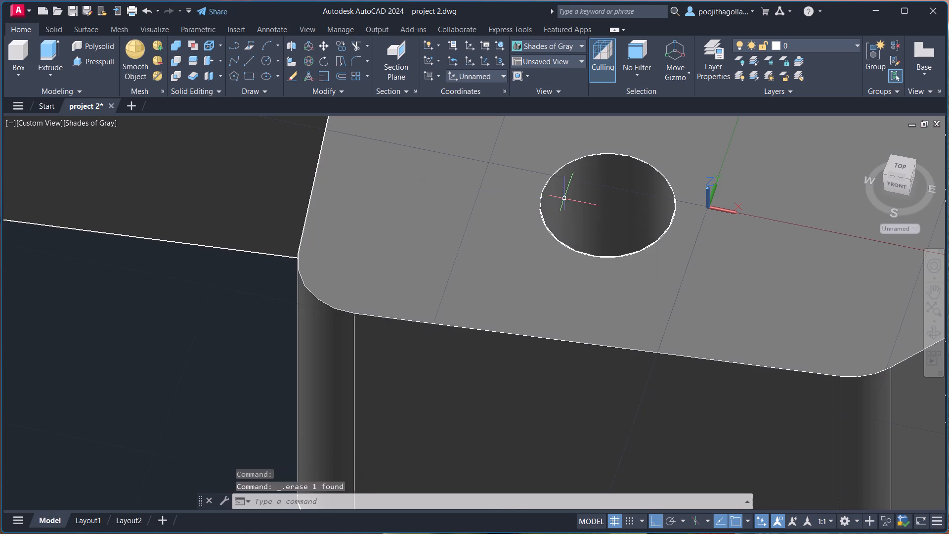
middle_click_drag(362, 227, 386, 367)
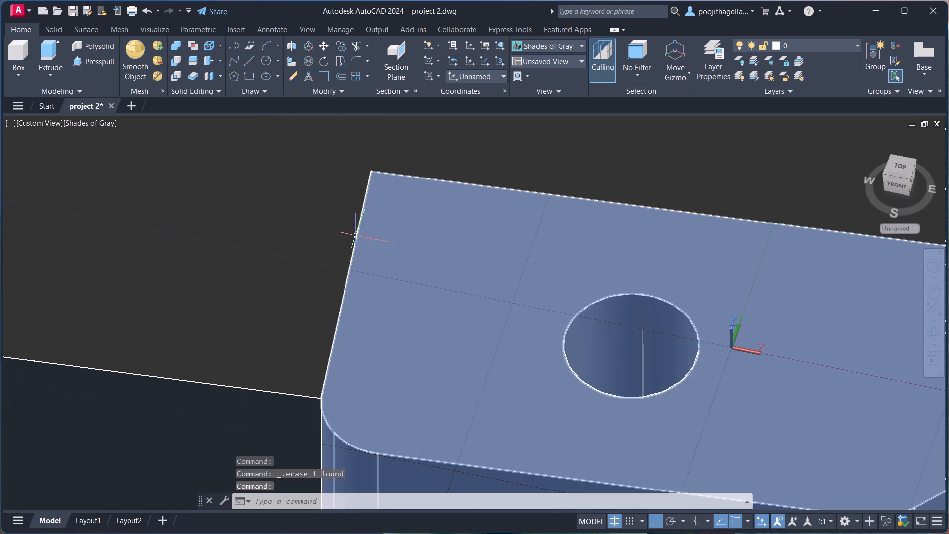
left_click(356, 236)
key("Escape")
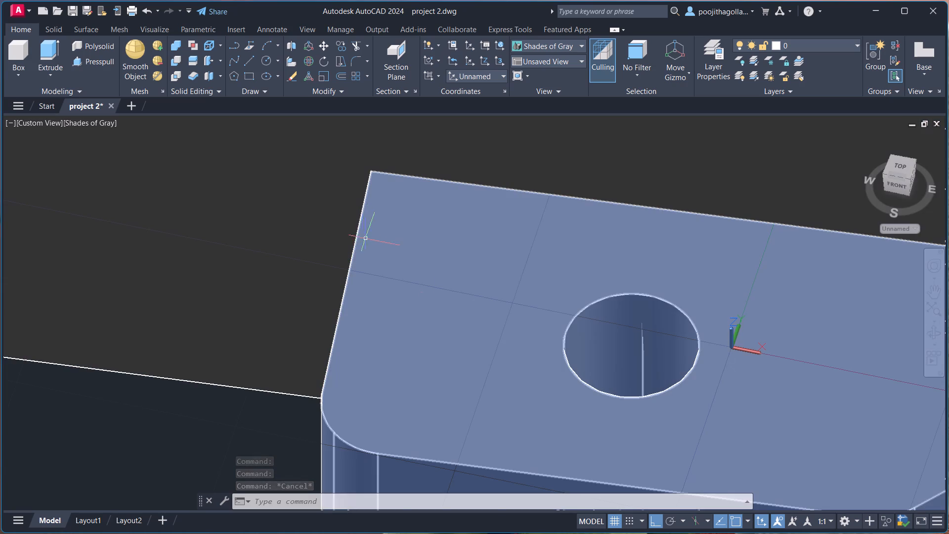
Set the model to the preset Top view to see the whole bracket in plan.
scroll(543, 339, "down", 2)
middle_click_drag(621, 348, 466, 246)
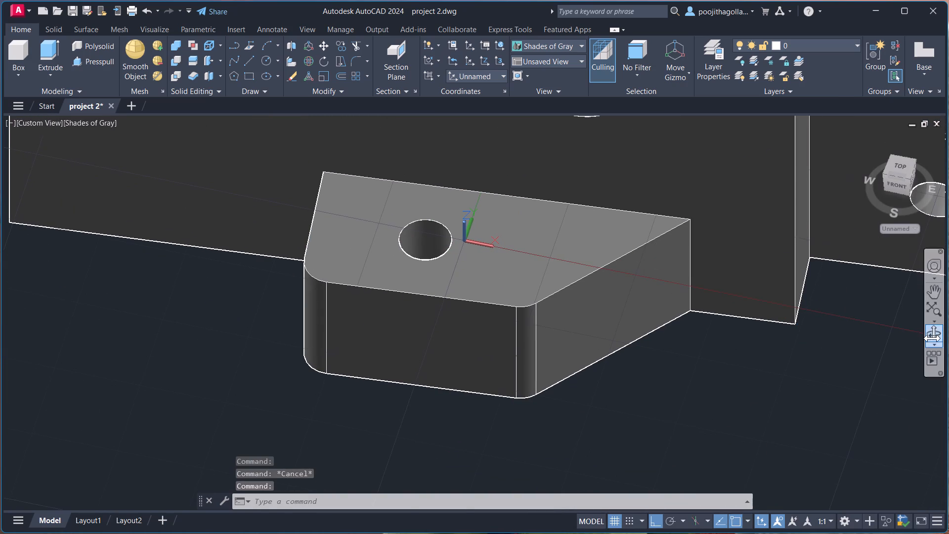
left_click(932, 338)
left_click_drag(854, 285, 713, 376)
middle_click_drag(688, 347, 665, 282)
key("Escape")
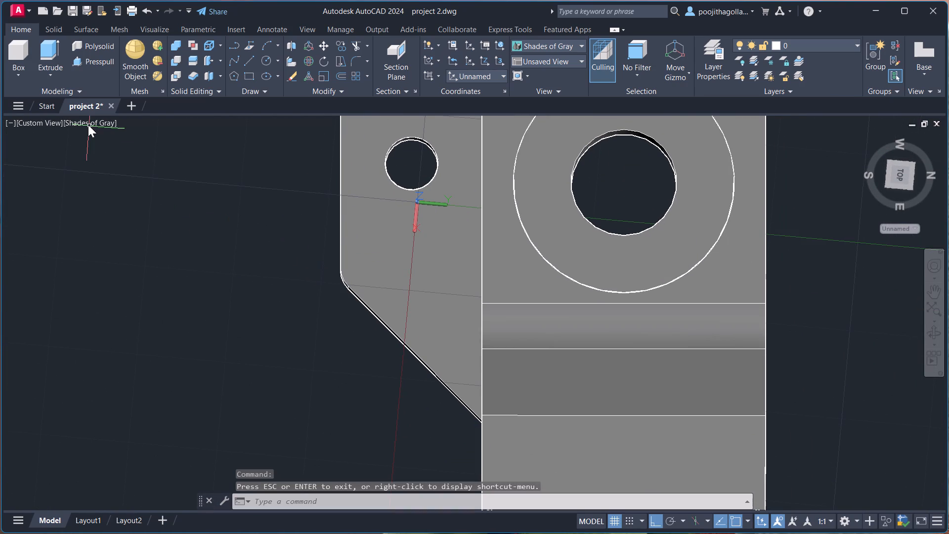
left_click(88, 125)
key("Escape")
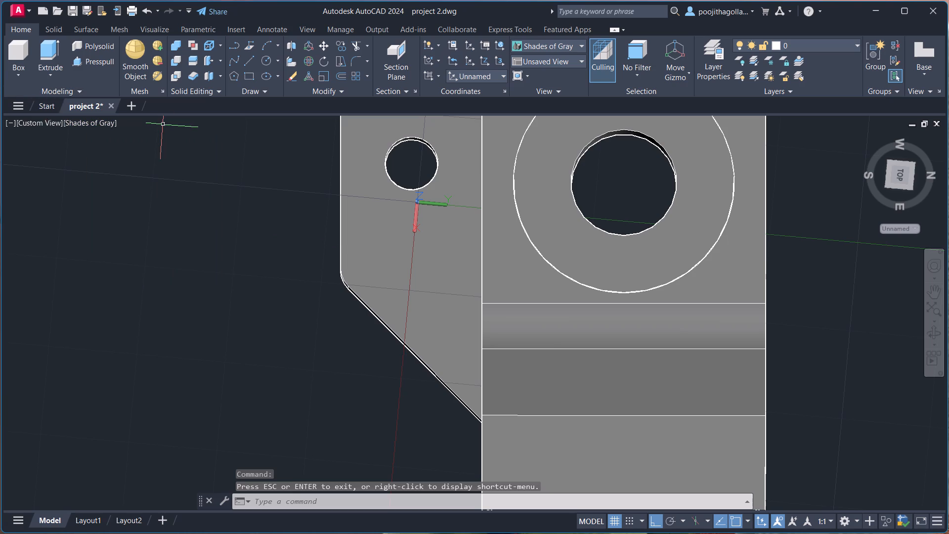
left_click(51, 123)
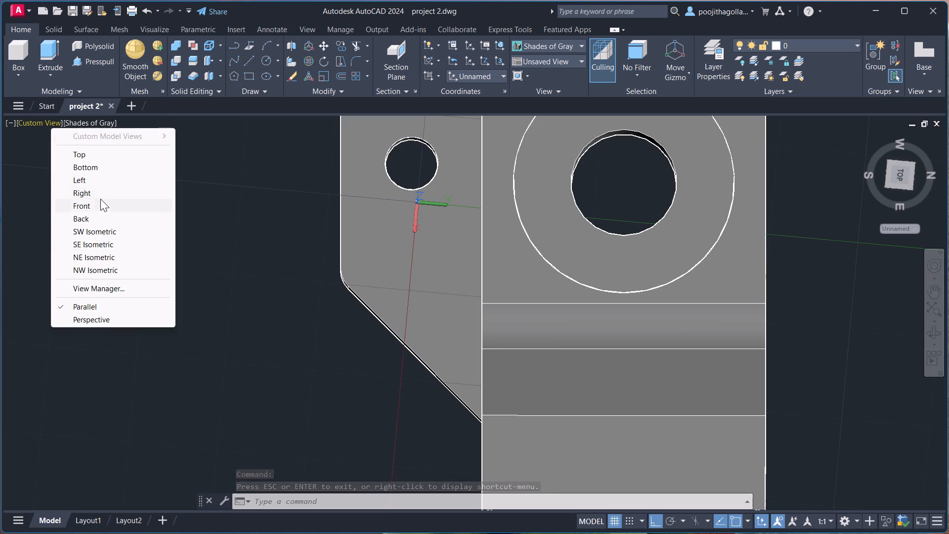
left_click(87, 156)
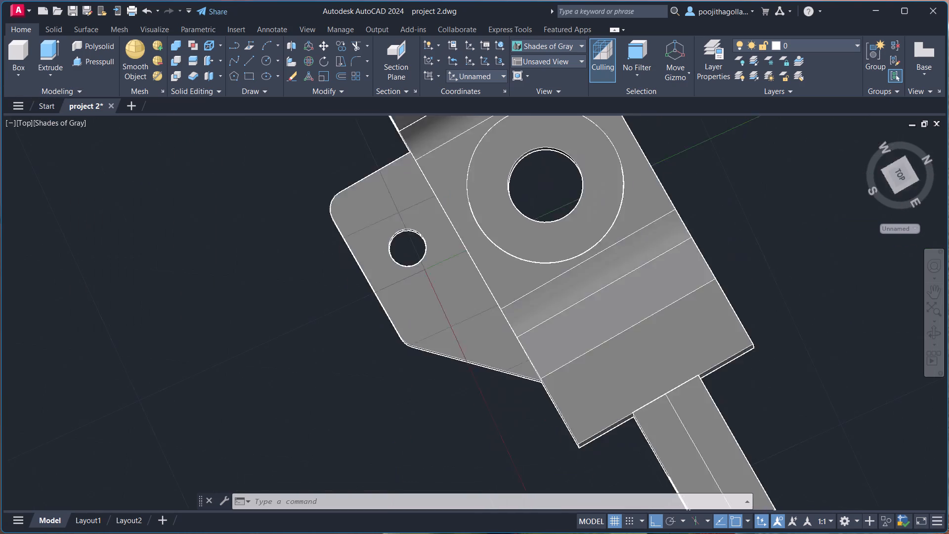
middle_click_drag(391, 265, 259, 273)
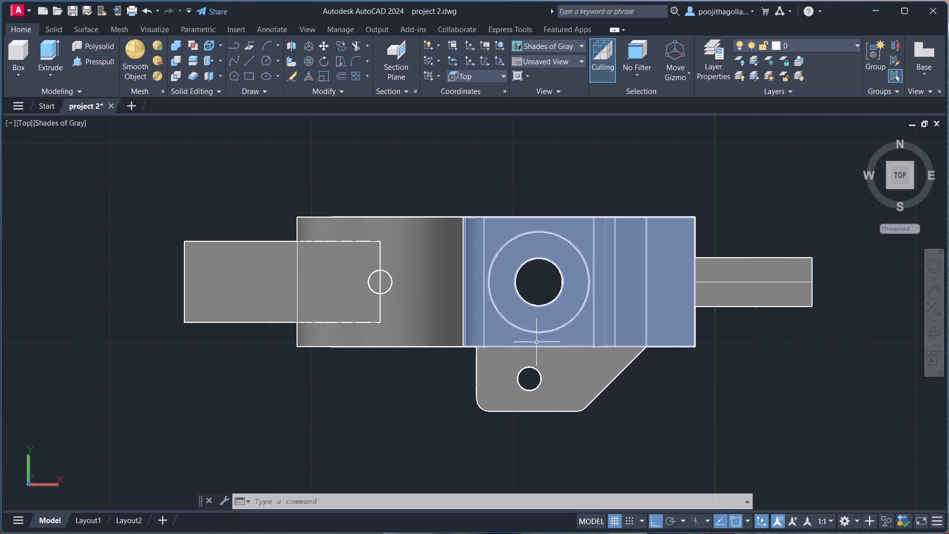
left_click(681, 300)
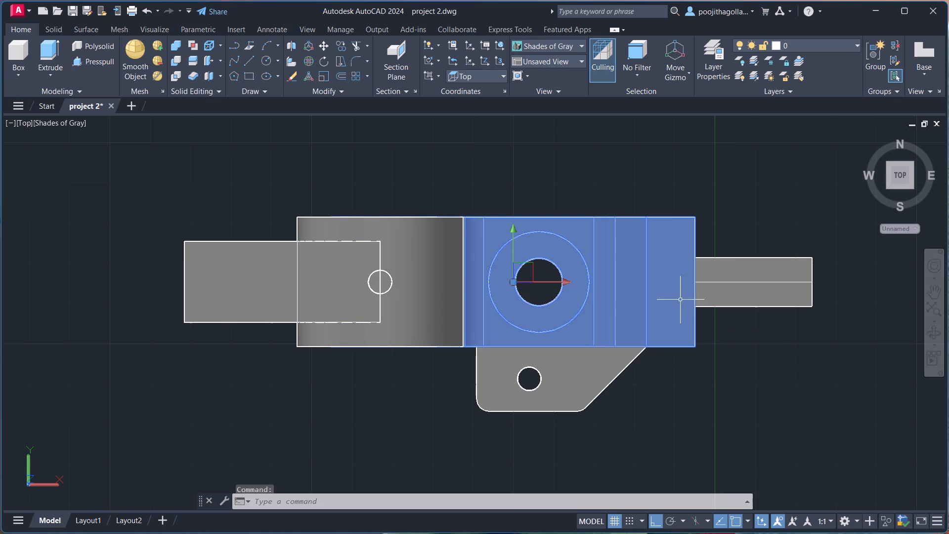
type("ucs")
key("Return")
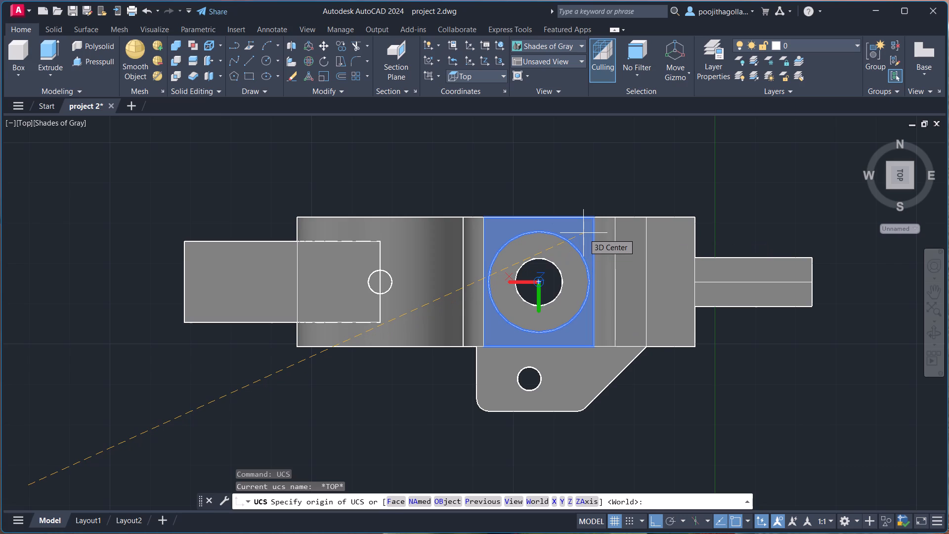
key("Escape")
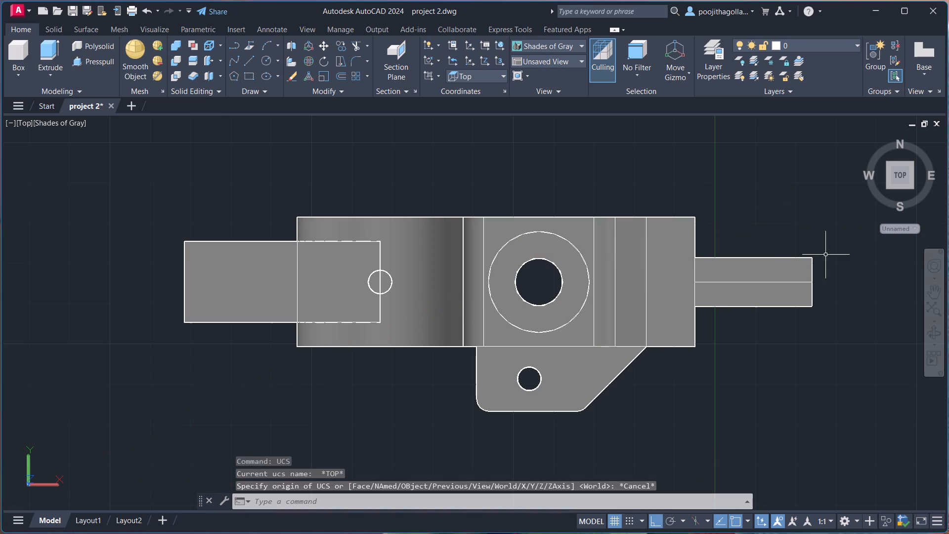
Examine the drilled front lug and the body's opposite side from several viewing angles.
left_click(935, 330)
left_click_drag(793, 352, 760, 268)
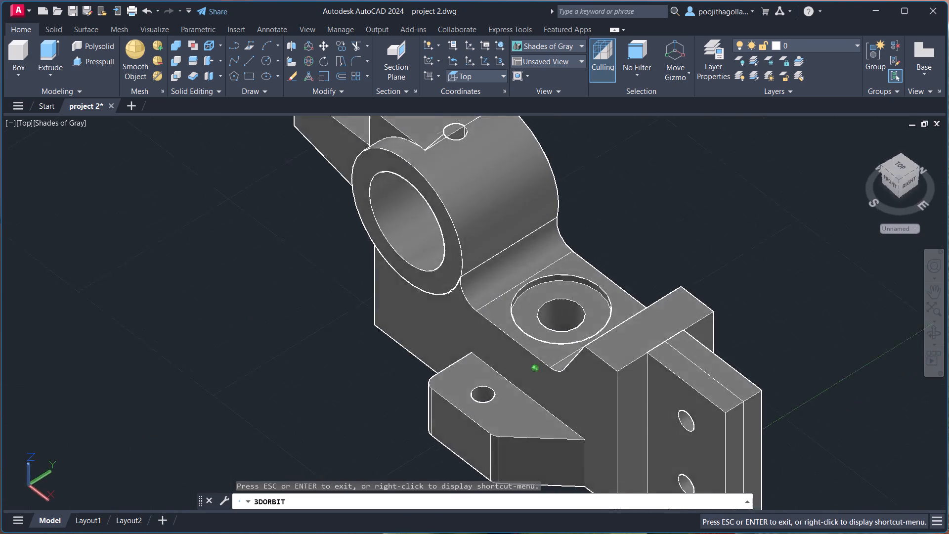
left_click_drag(760, 268, 745, 309)
scroll(745, 315, "down", 2)
middle_click_drag(759, 353, 608, 245)
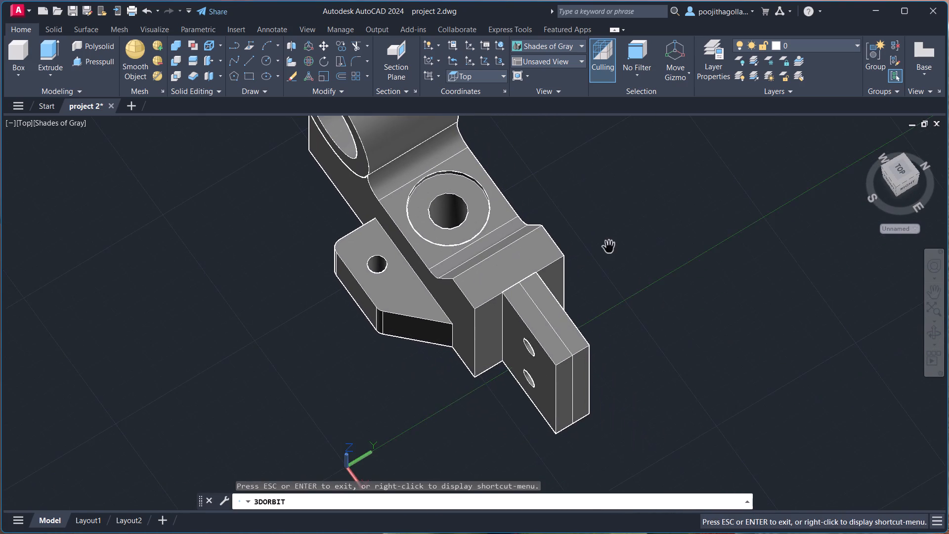
scroll(599, 257, "up", 2)
middle_click_drag(612, 269, 610, 294)
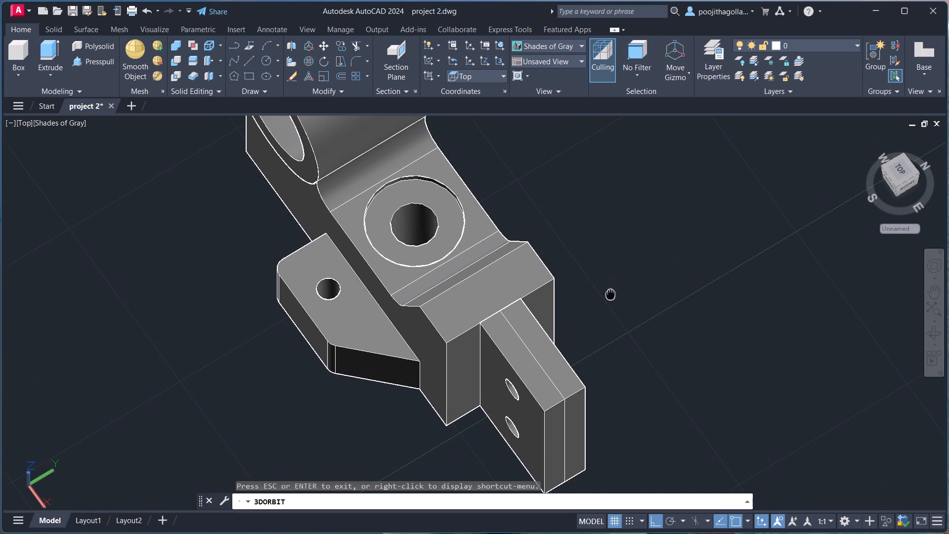
middle_click_drag(610, 294, 610, 294)
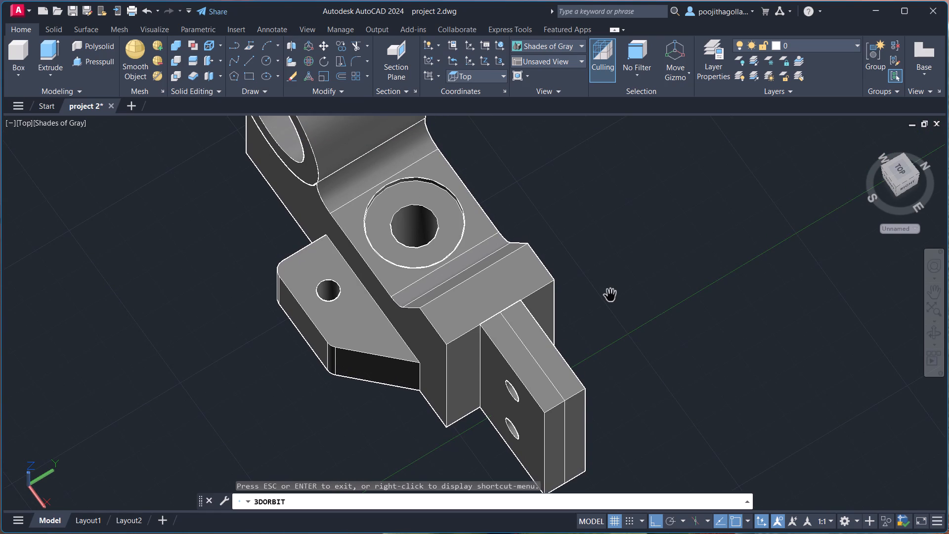
scroll(605, 315, "up", 1)
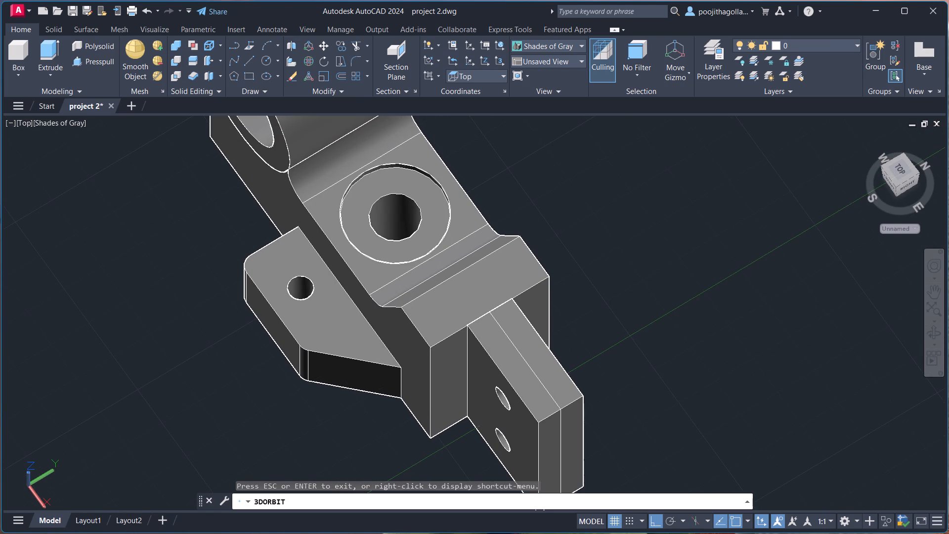
left_click_drag(615, 325, 558, 352)
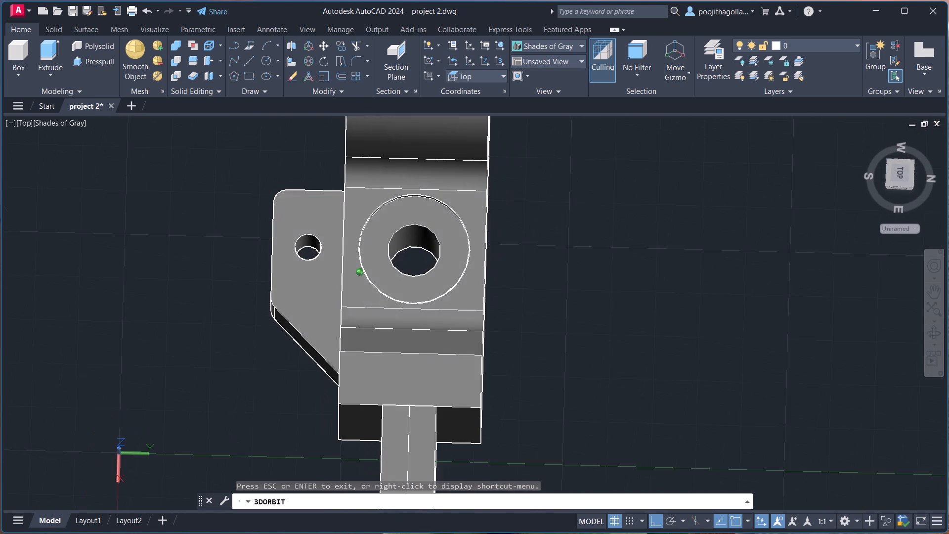
left_click_drag(558, 352, 515, 292)
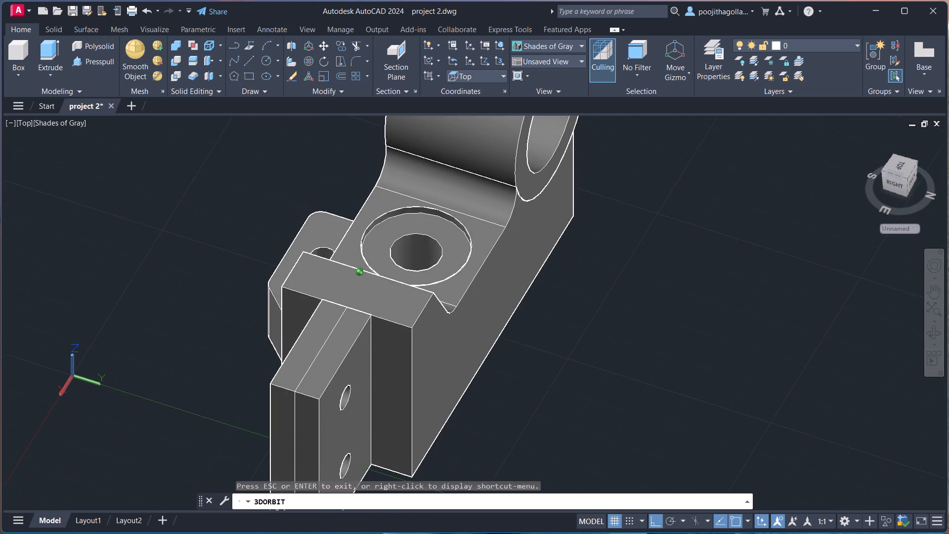
left_click_drag(515, 292, 536, 292)
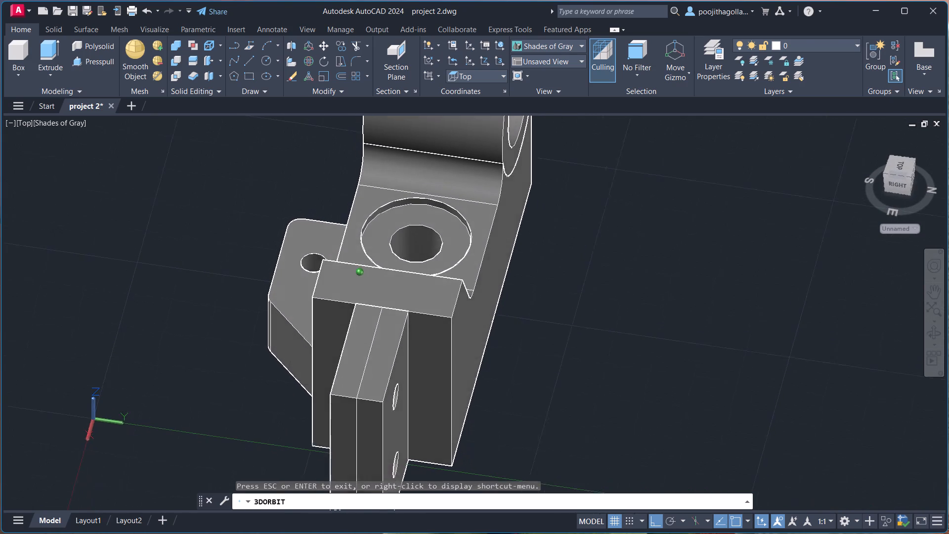
left_click_drag(536, 292, 528, 306)
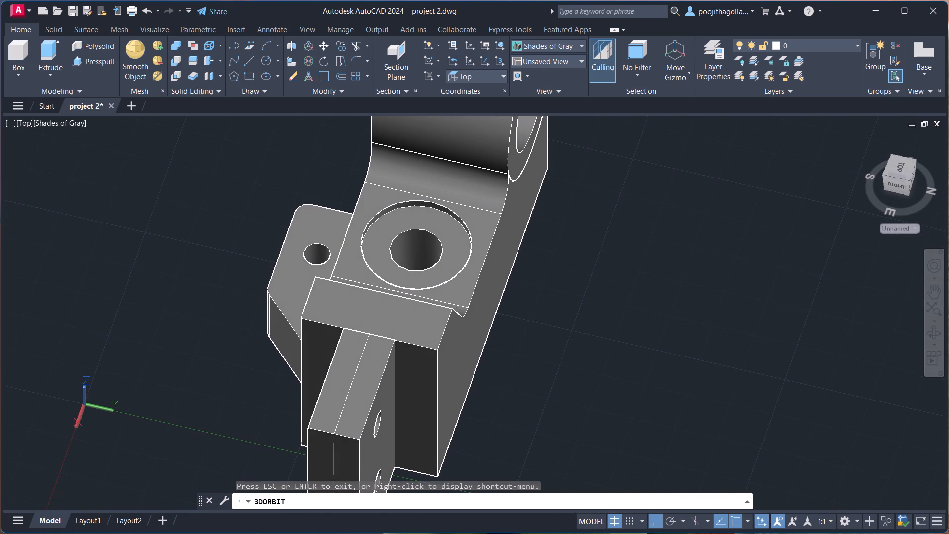
key("Escape")
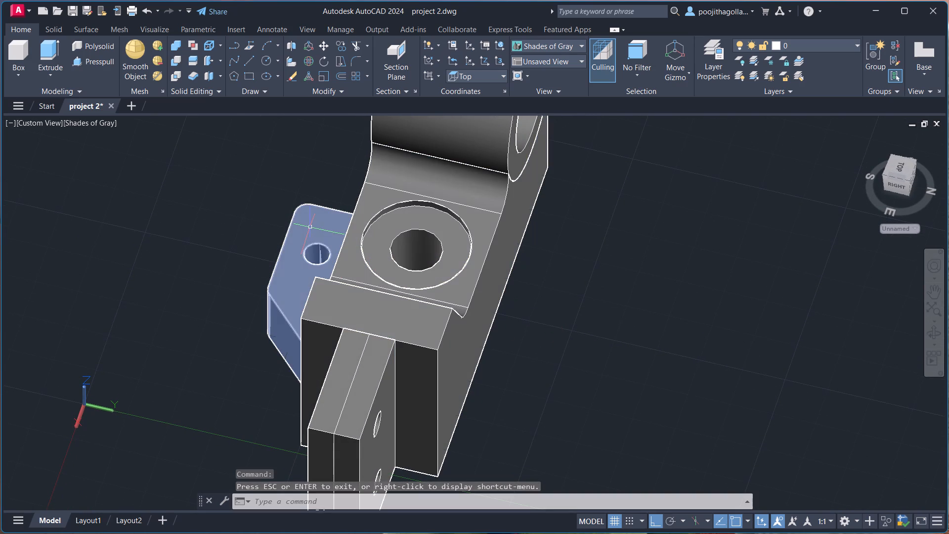
Mirror the drilled front lug about the bottom long edge of the body's opposite side, keeping the original lug.
left_click(310, 227)
type("mi")
key("Return")
scroll(651, 321, "down", 1)
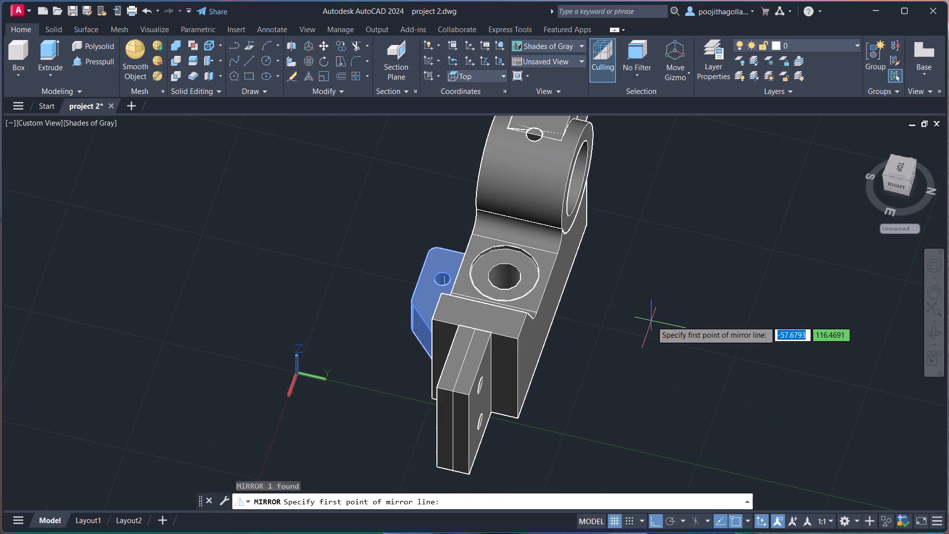
middle_click_drag(648, 321, 612, 297)
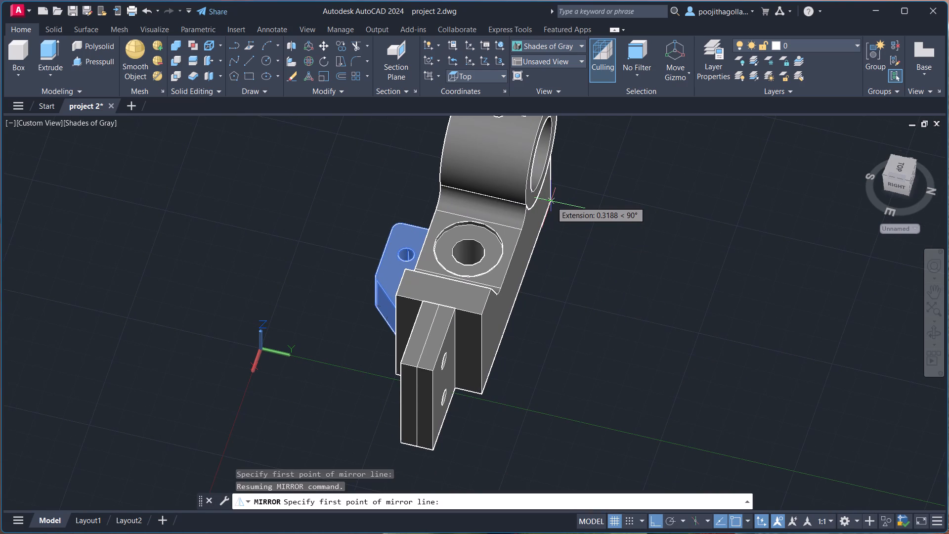
scroll(551, 201, "up", 1)
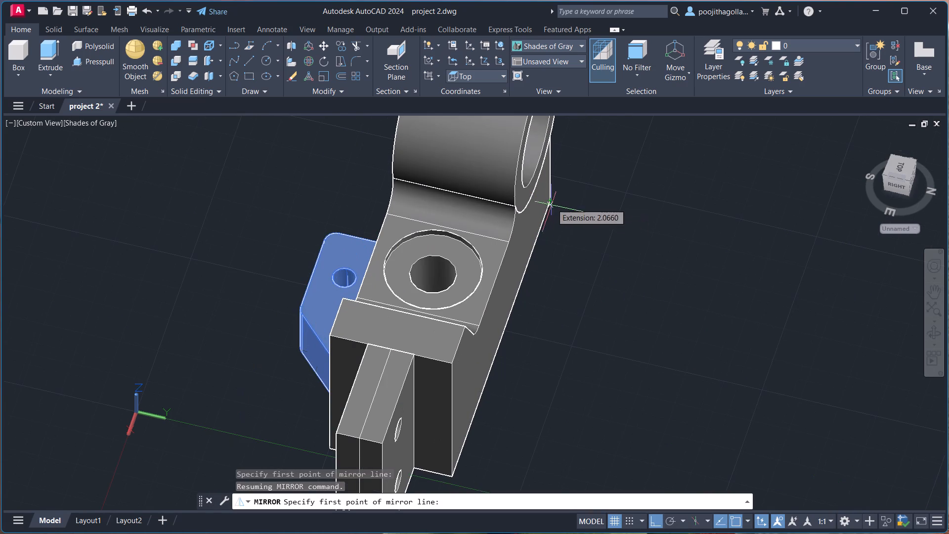
scroll(551, 203, "up", 2)
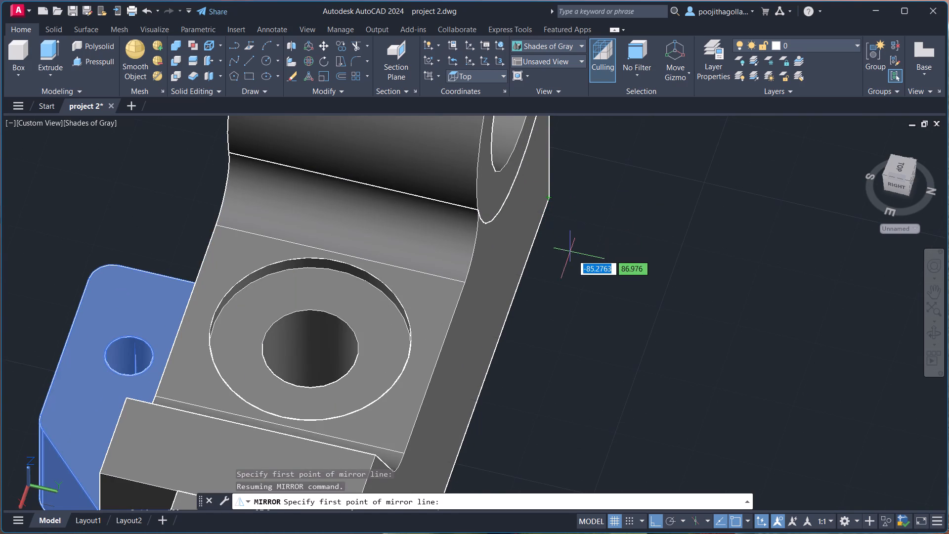
middle_click_drag(577, 258, 562, 230, "shift")
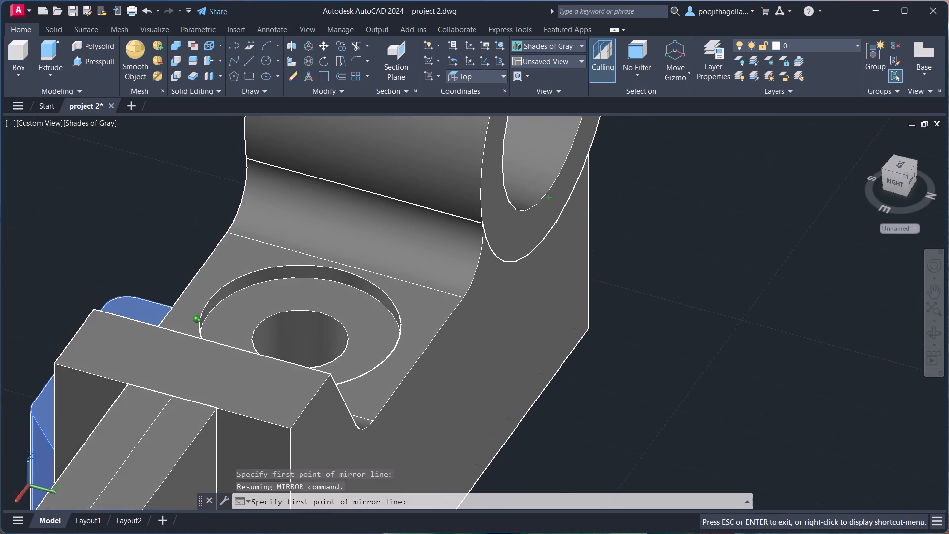
middle_click_drag(562, 230, 568, 236, "shift")
middle_click_drag(600, 344, 600, 338)
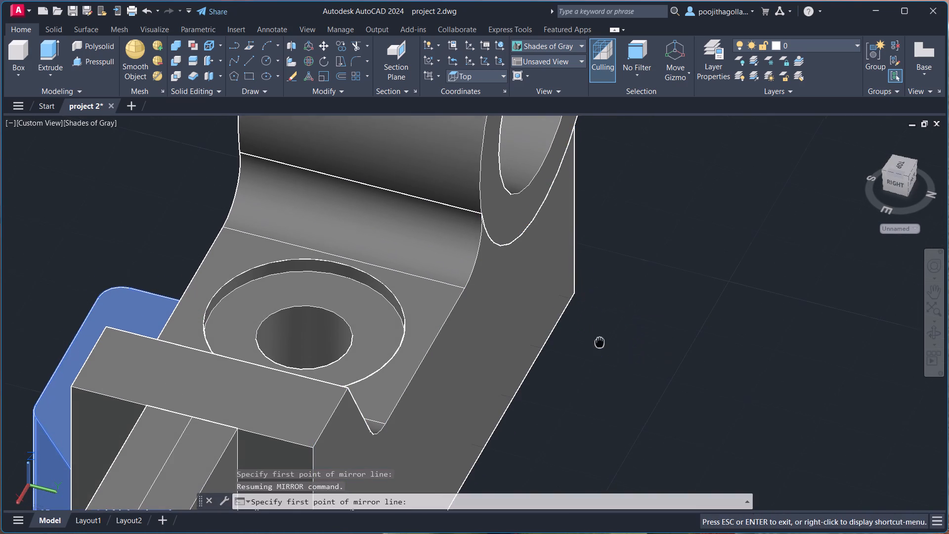
middle_click_drag(600, 338, 597, 252)
scroll(596, 252, "down", 1)
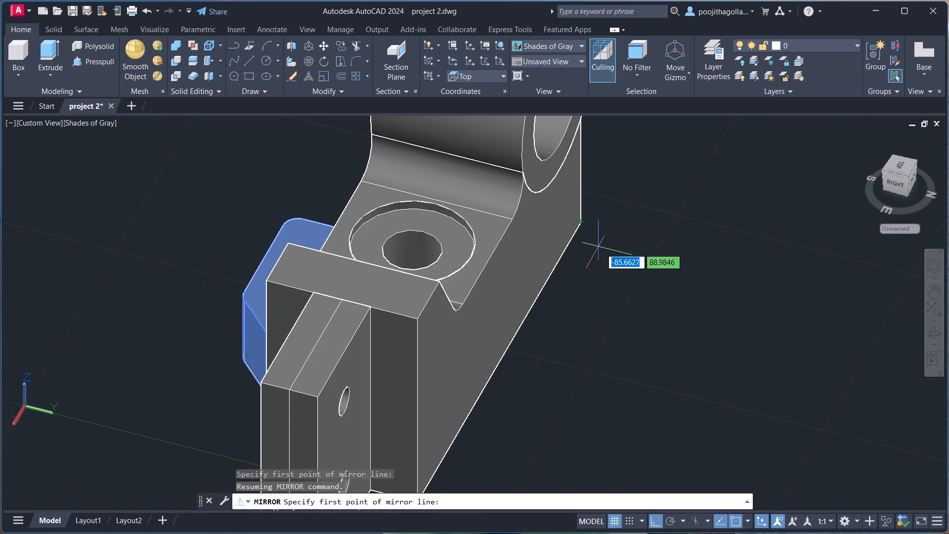
middle_click_drag(625, 254, 595, 231, "shift")
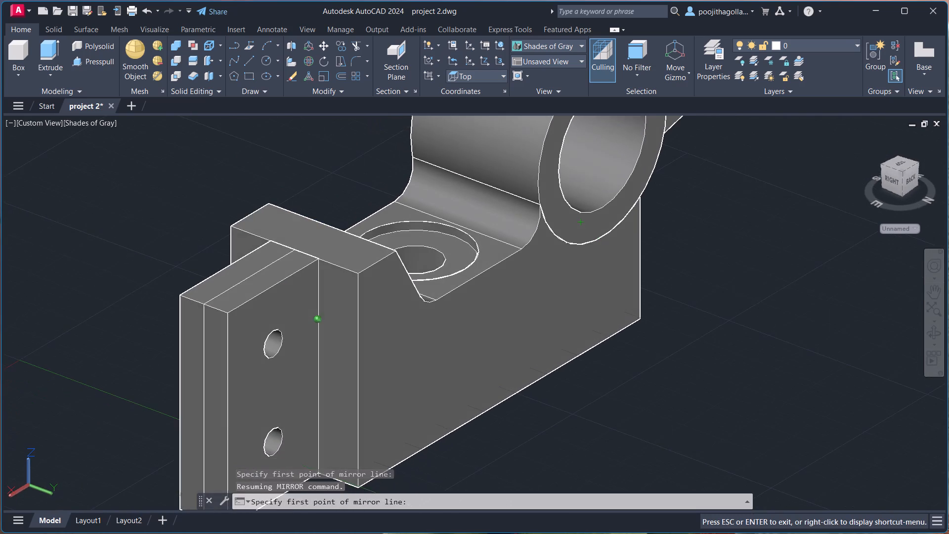
middle_click_drag(595, 231, 595, 229, "shift")
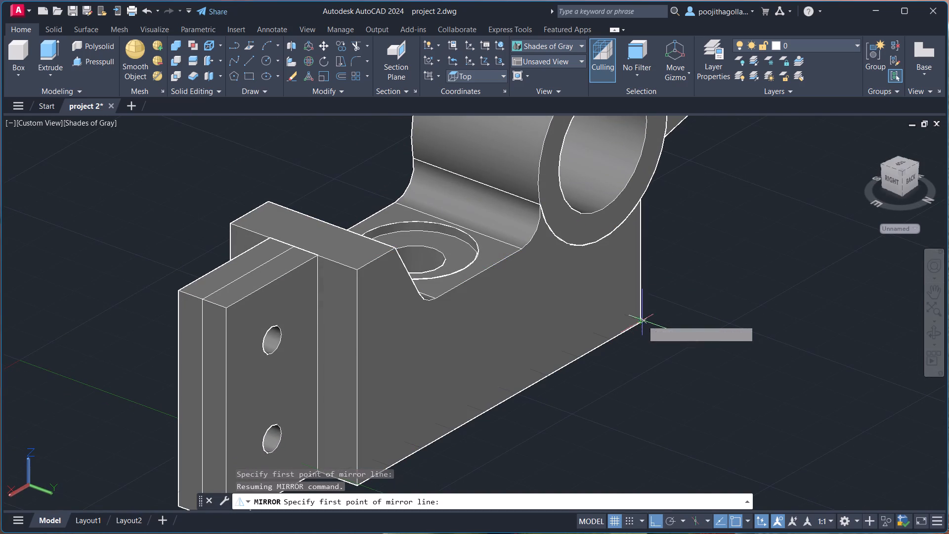
scroll(638, 324, "up", 3)
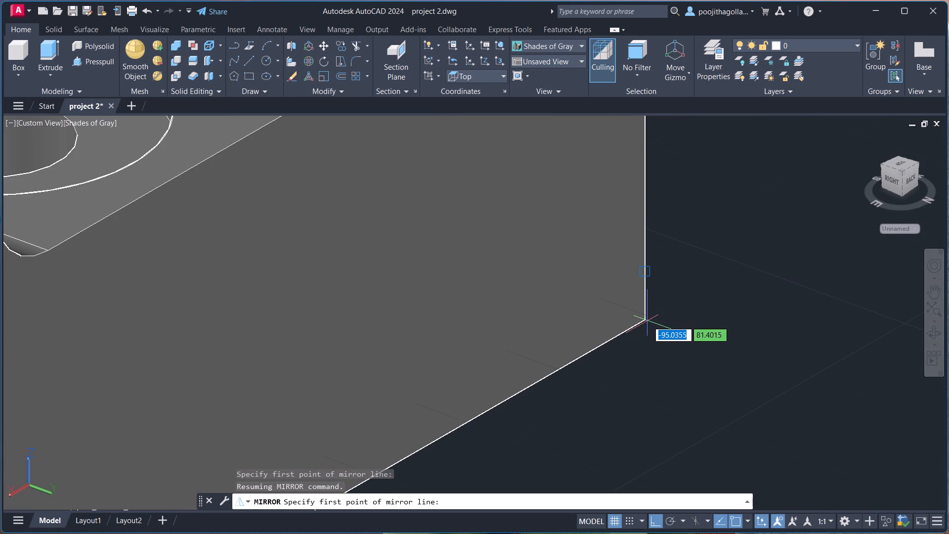
scroll(646, 322, "up", 1)
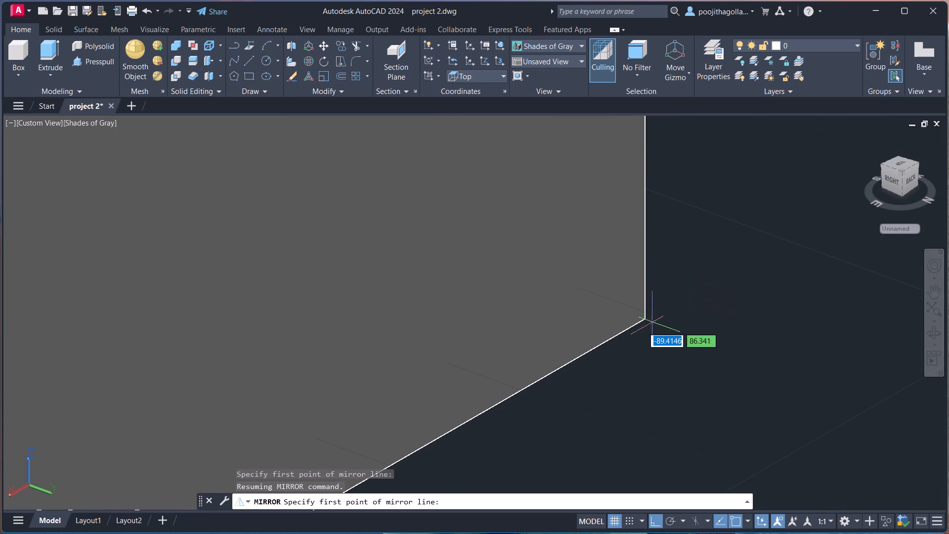
middle_click_drag(718, 312, 687, 273, "shift")
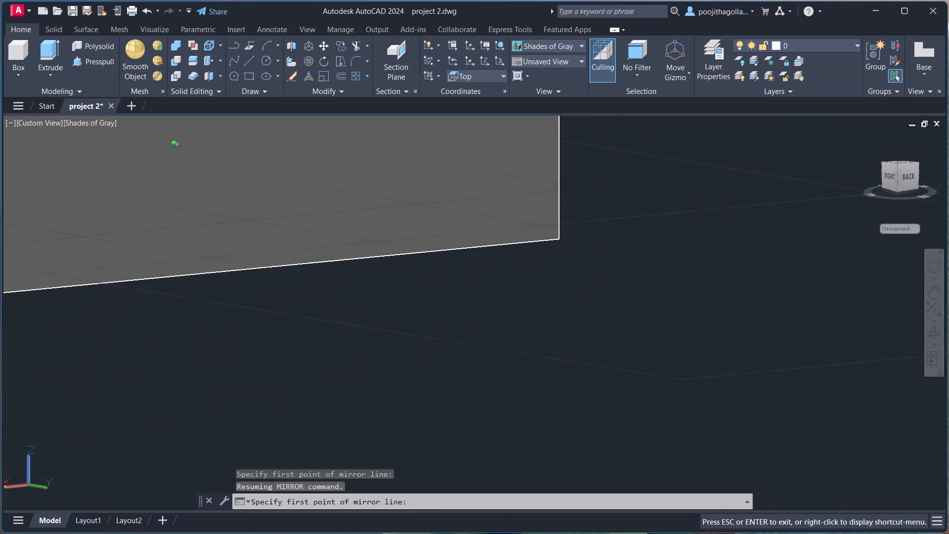
middle_click_drag(687, 273, 687, 272, "shift")
left_click(553, 232)
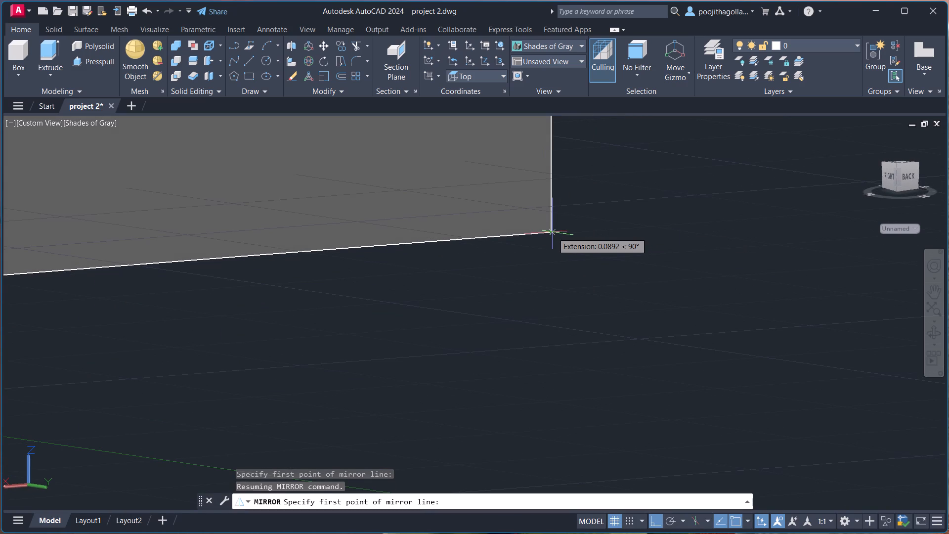
scroll(478, 282, "down", 4)
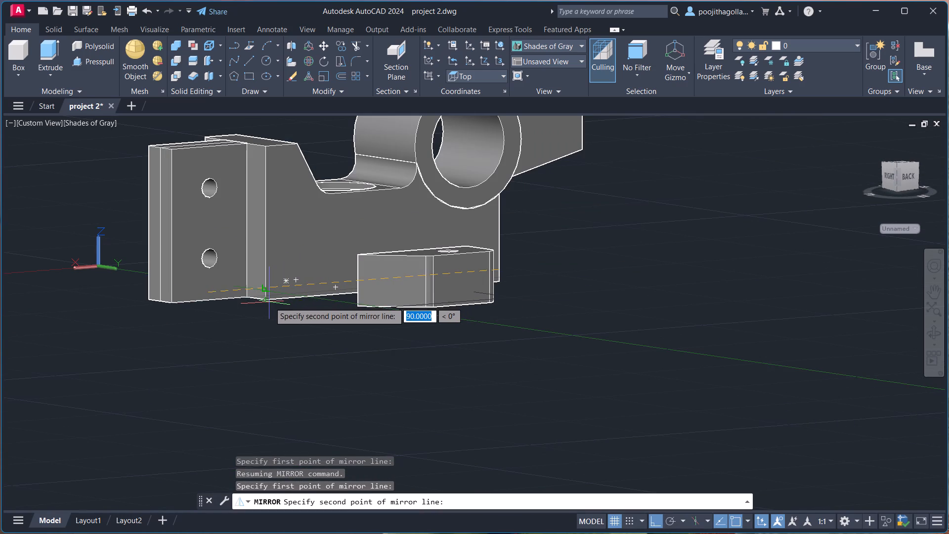
scroll(269, 302, "up", 6)
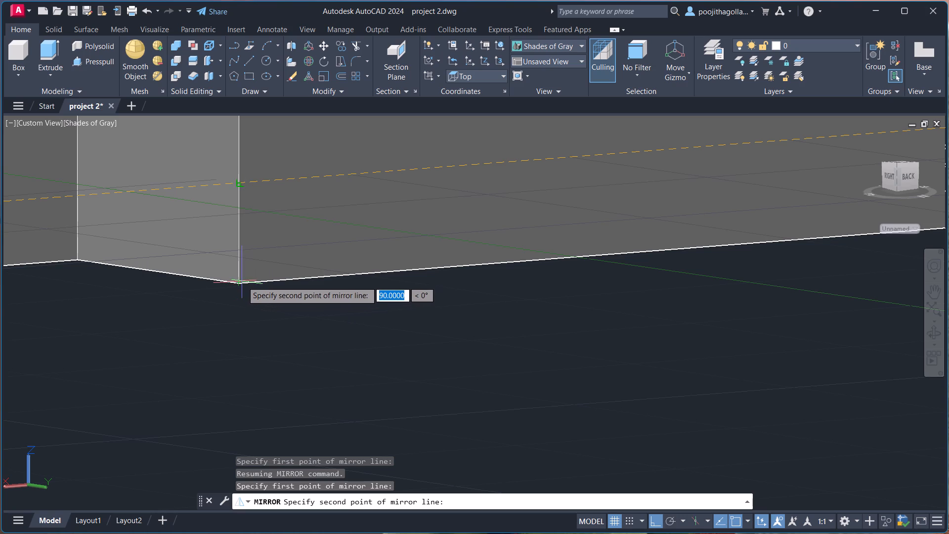
middle_click_drag(318, 320, 335, 340, "shift")
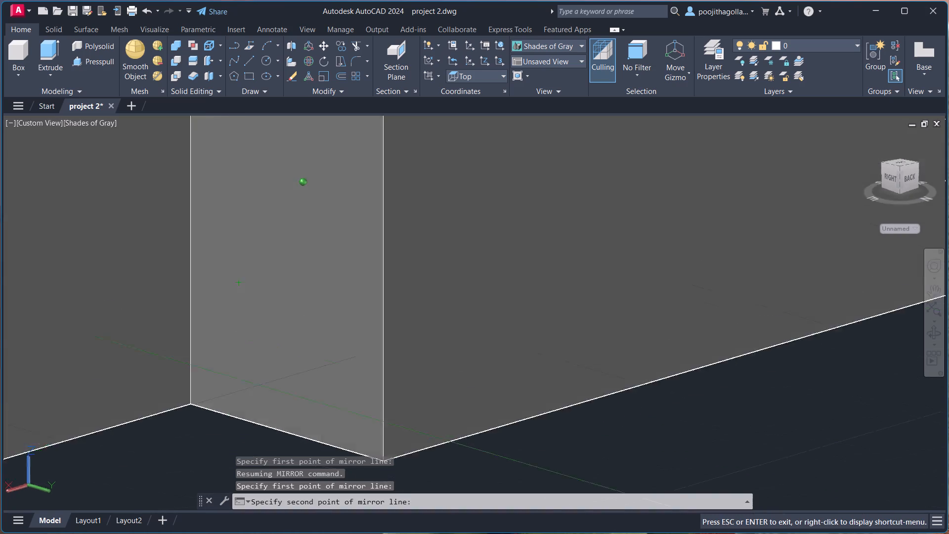
middle_click_drag(335, 340, 361, 322, "shift")
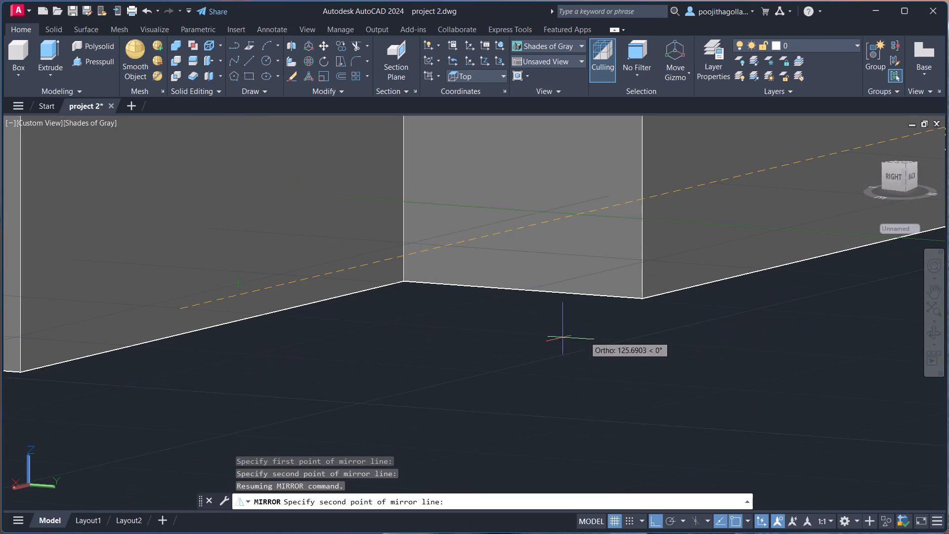
left_click(643, 298)
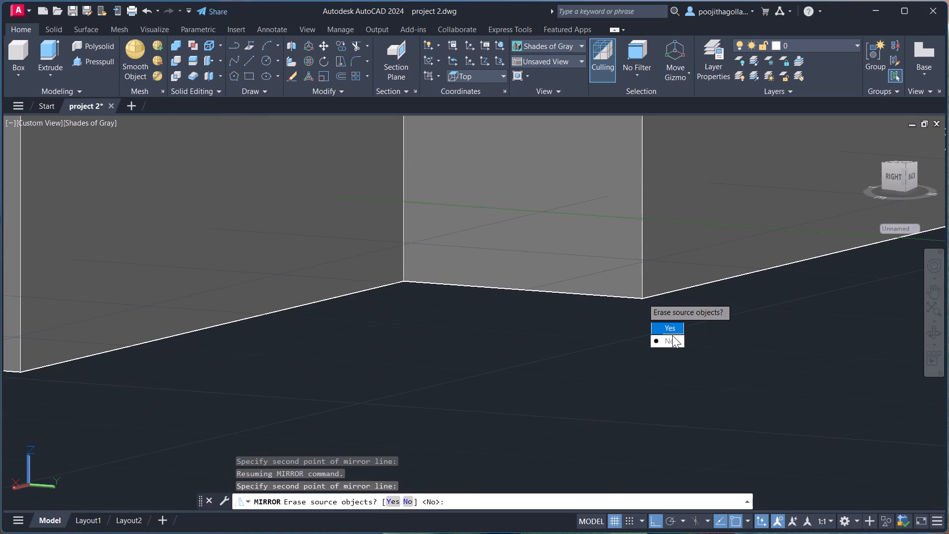
left_click_drag(670, 340, 643, 298)
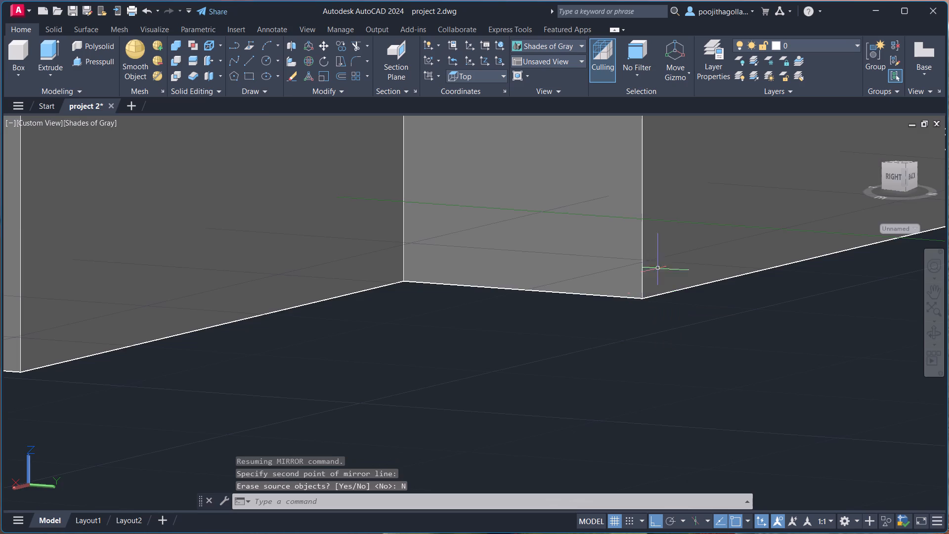
Examine the mirrored lug's position relative to the body from several viewing angles.
scroll(681, 240, "down", 5)
middle_click_drag(730, 248, 708, 353)
left_click(935, 333)
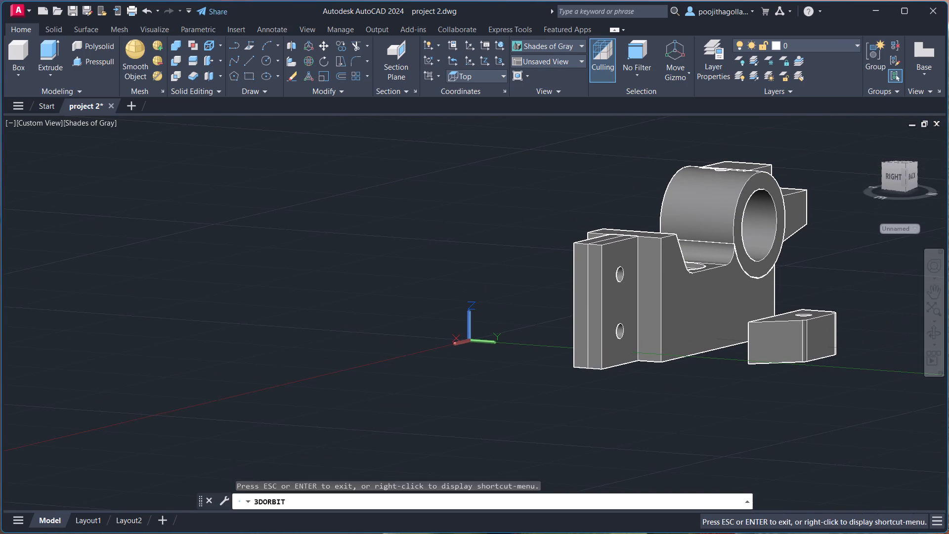
left_click_drag(719, 259, 708, 329)
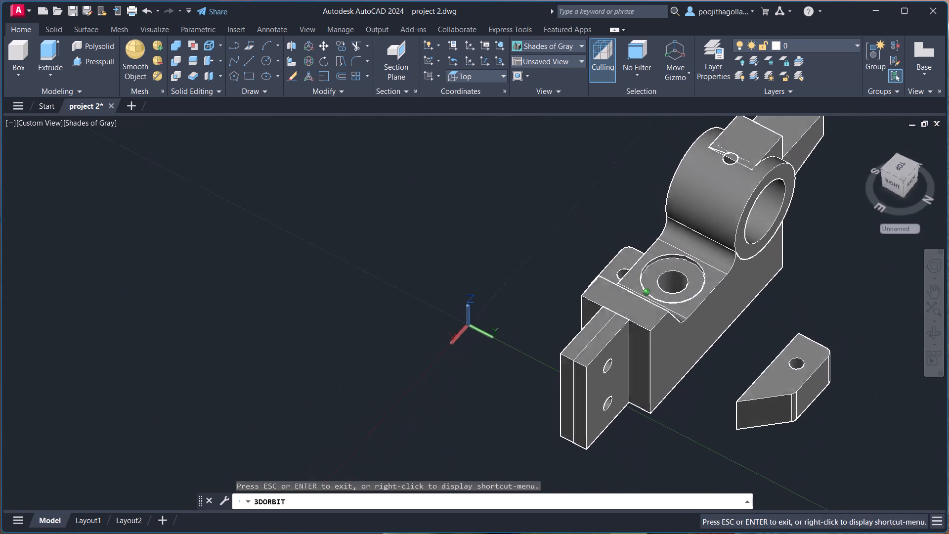
left_click_drag(708, 329, 782, 343)
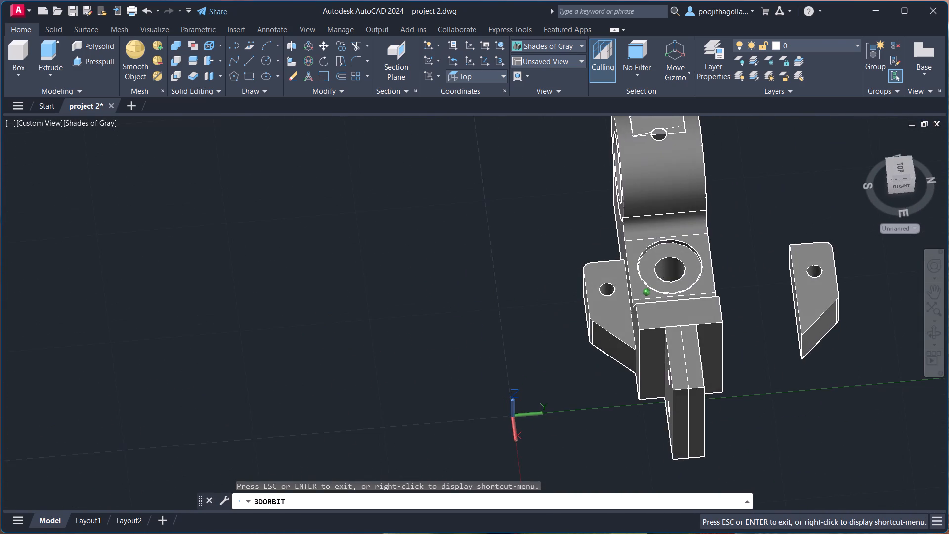
left_click_drag(782, 343, 636, 299)
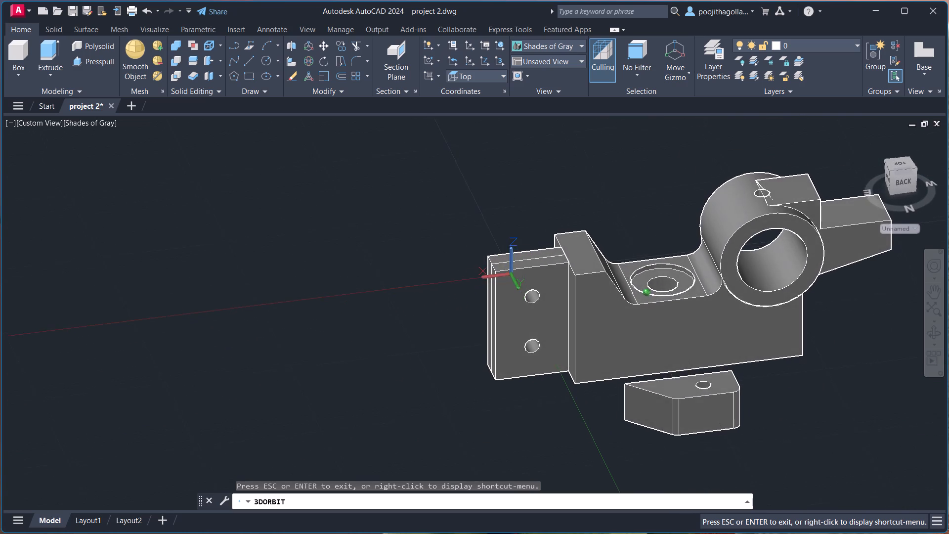
left_click_drag(636, 299, 639, 315)
key("Escape")
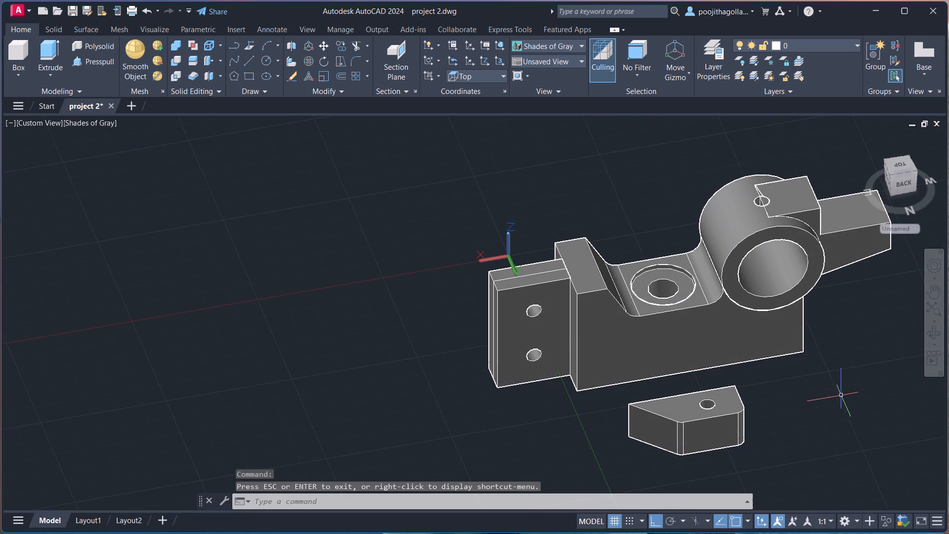
On the body's side face, draw a 12-unit line along the bottom edge from its front corner, continuing with a 10-unit line upward.
key("l")
key("Return")
middle_click_drag(733, 411, 720, 361)
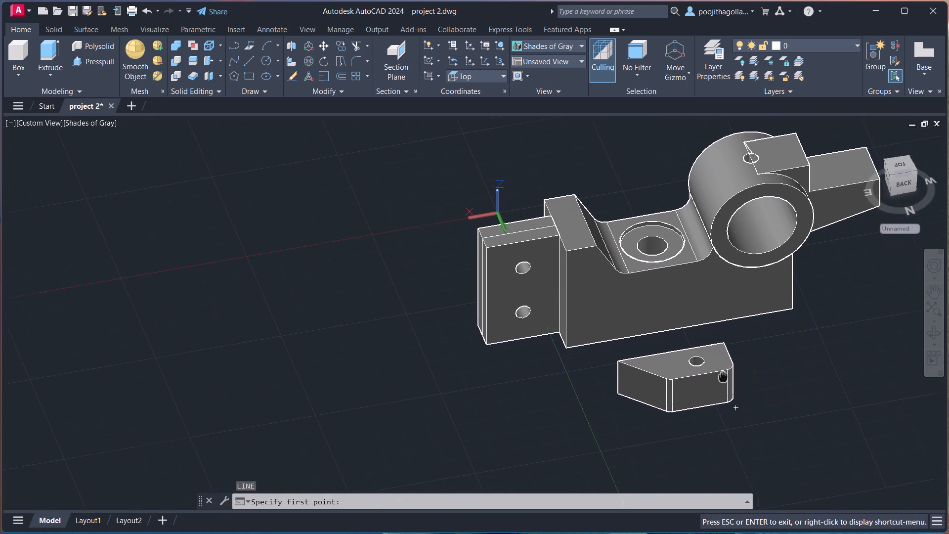
middle_click_drag(720, 361, 721, 357)
scroll(659, 289, "up", 4)
scroll(538, 370, "down", 2)
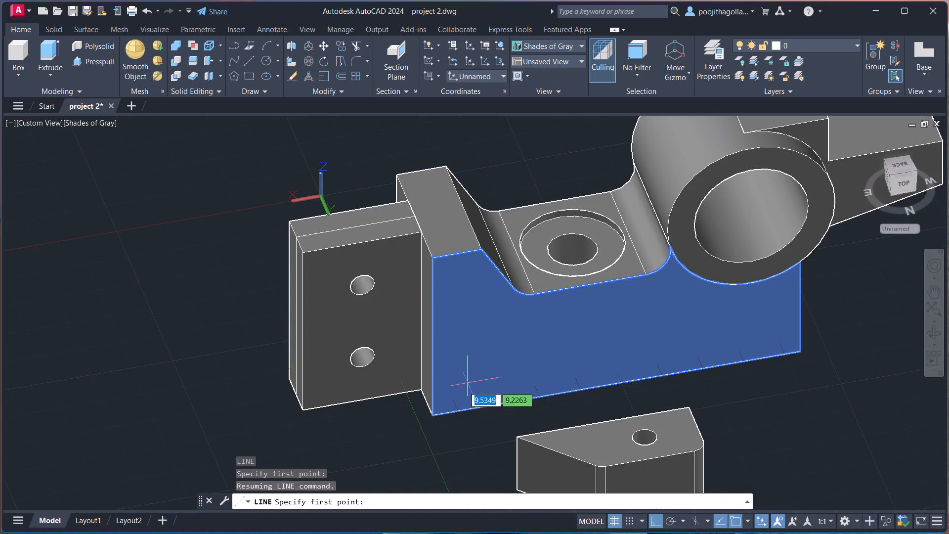
left_click(433, 413)
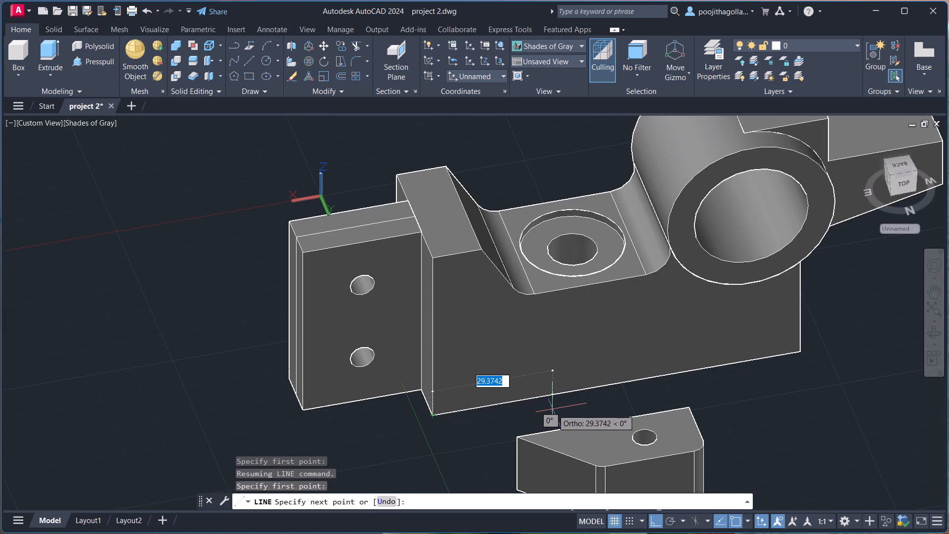
type("12")
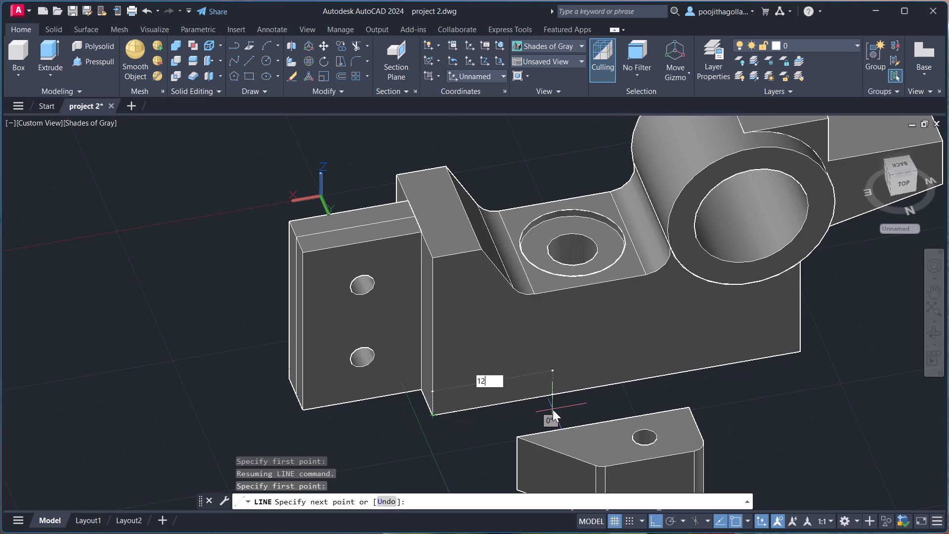
key("Return")
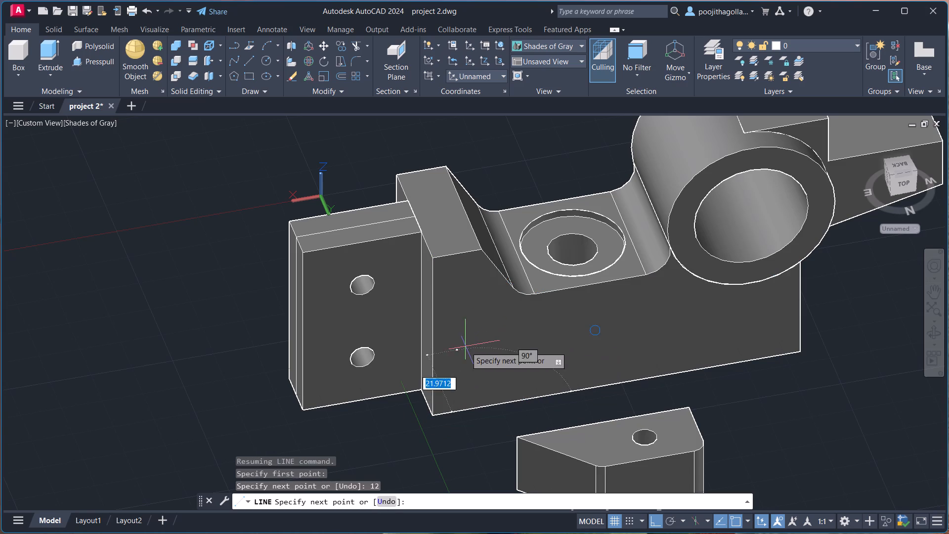
left_click(473, 350)
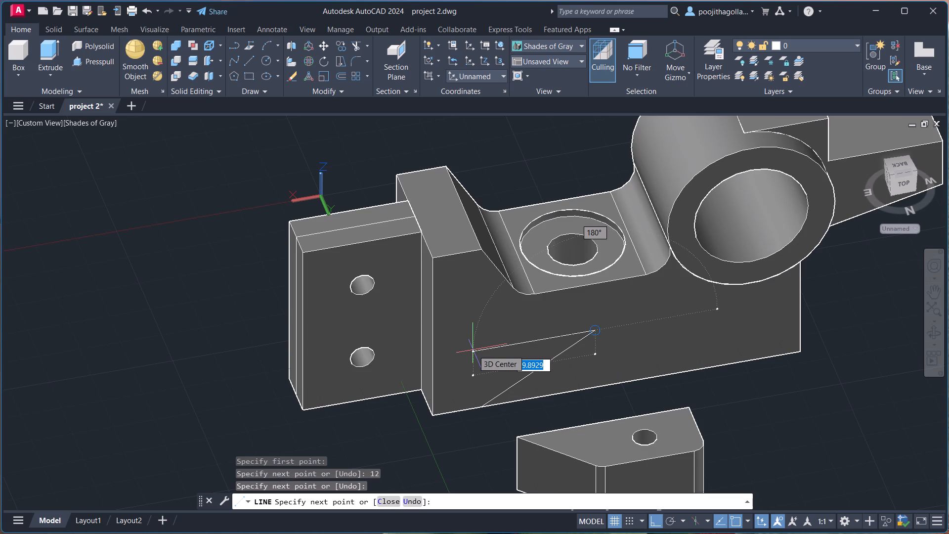
key("ctrl+z")
type("10")
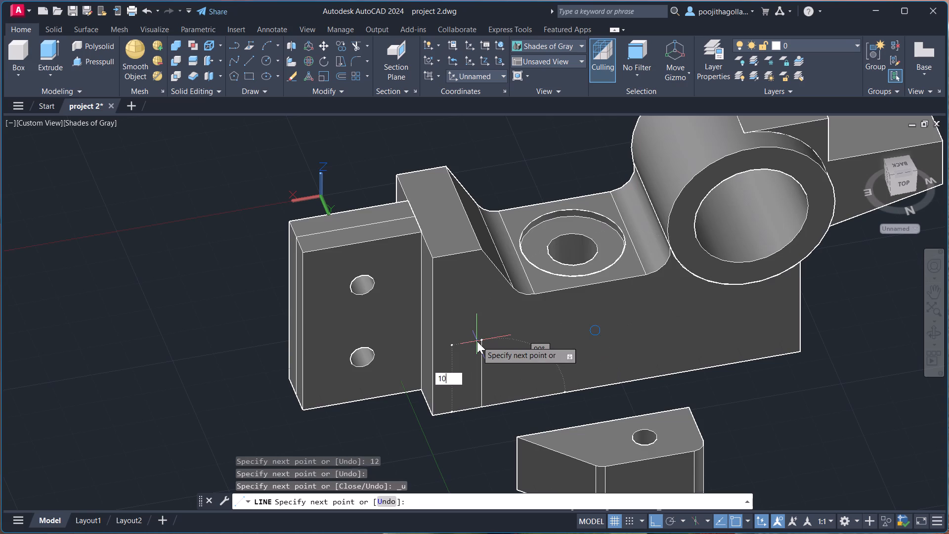
key("Return")
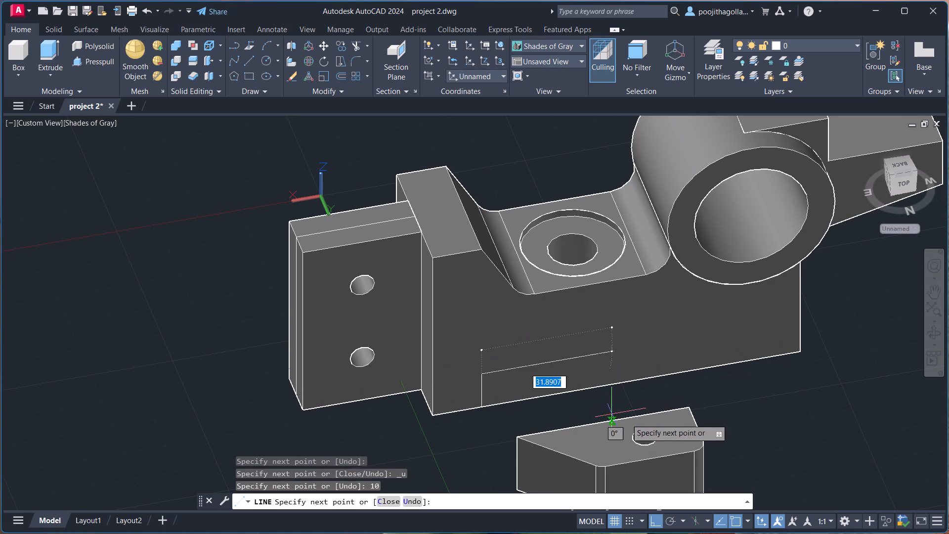
key("Escape")
Move the mirrored lug by the bottom corner of its tapered end to the lower end of the vertical guide line on the body's side face.
middle_click_drag(609, 435, 624, 359)
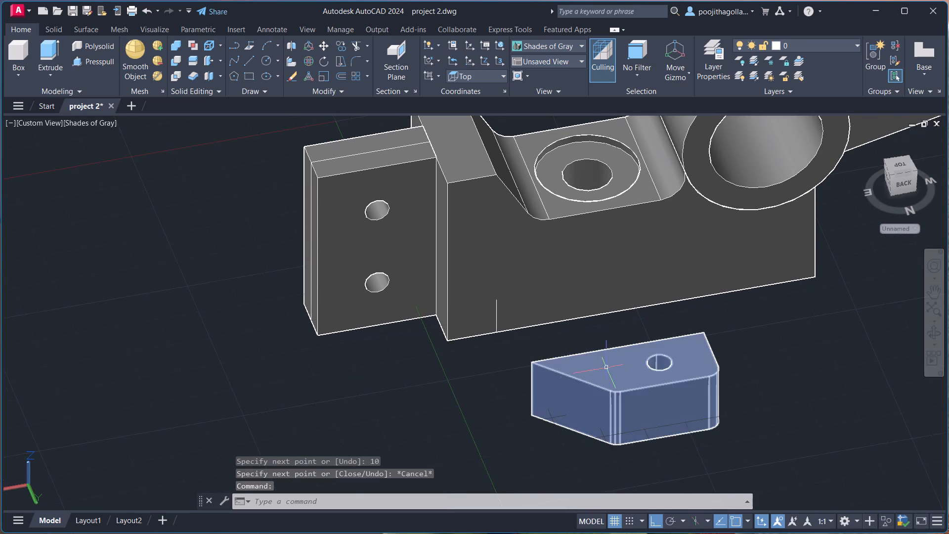
scroll(584, 377, "up", 2)
middle_click_drag(579, 393, 607, 351)
left_click(571, 371)
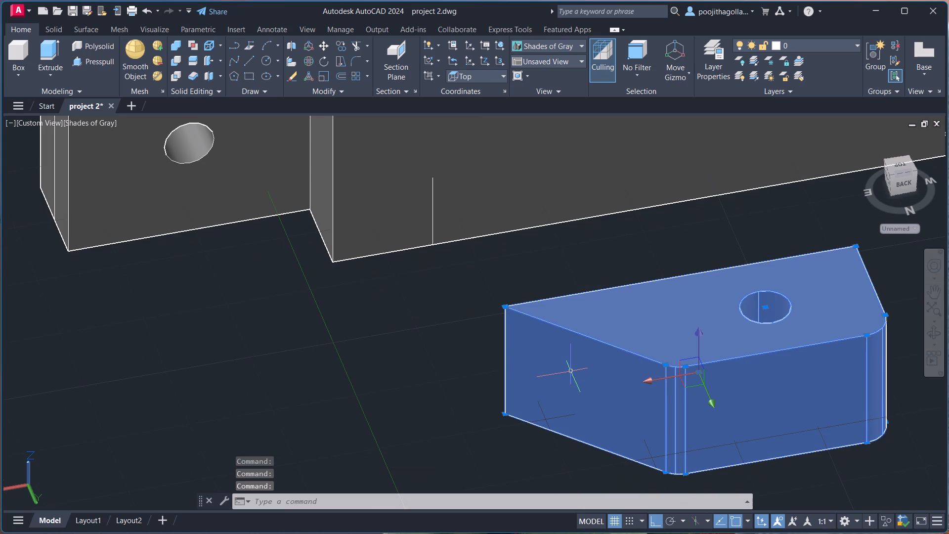
key("m")
key("Return")
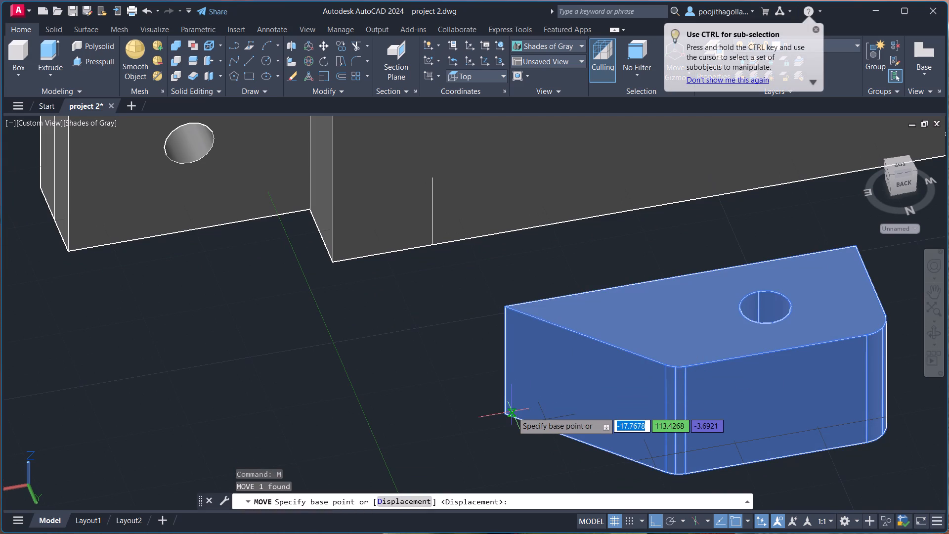
left_click(507, 410)
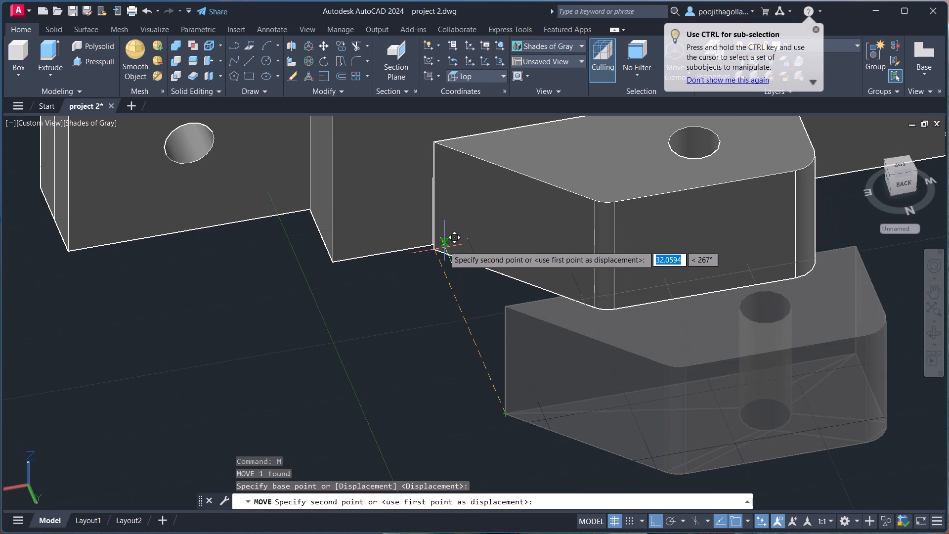
scroll(444, 246, "up", 3)
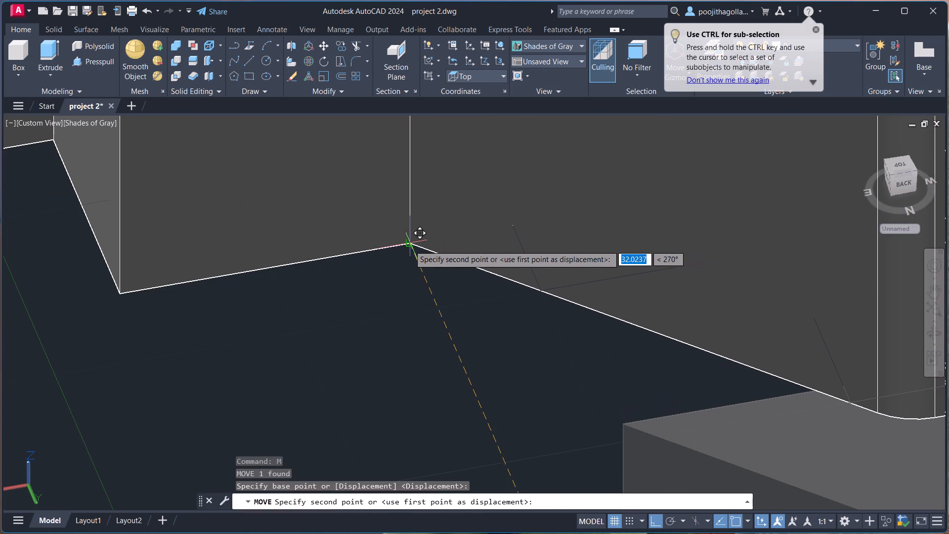
scroll(407, 246, "up", 3)
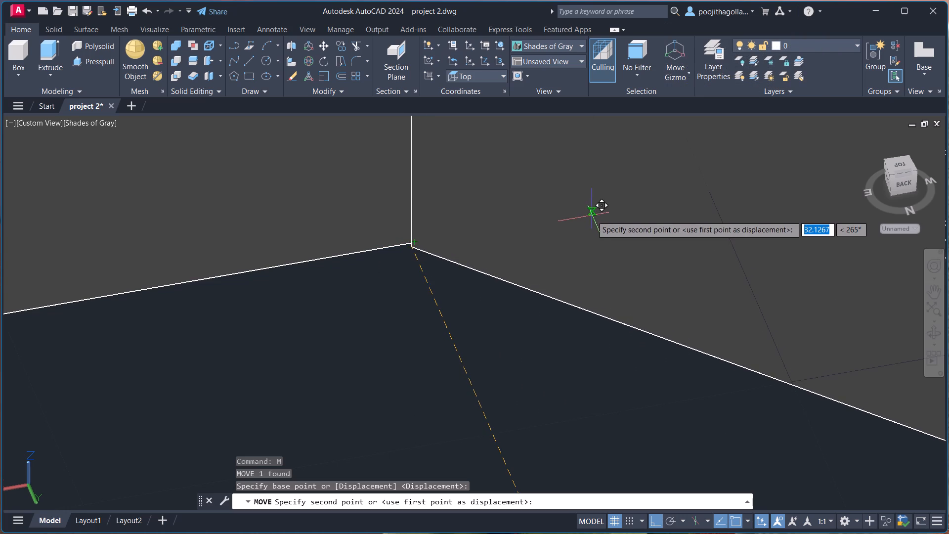
left_click(414, 245)
scroll(464, 337, "down", 4)
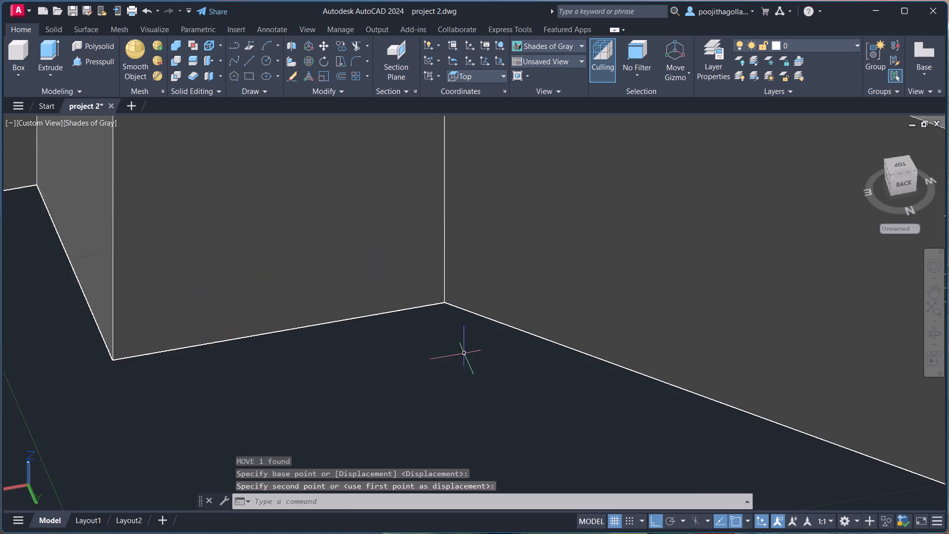
scroll(498, 378, "down", 2)
scroll(585, 396, "down", 1)
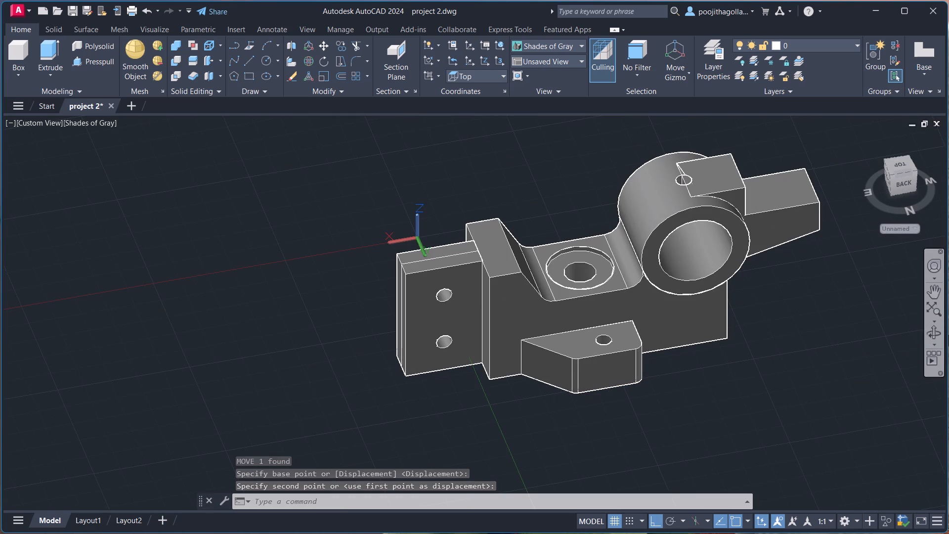
Examine both drilled lugs against the body from several viewing angles, ending close up on the original front lug.
left_click(929, 330)
left_click_drag(539, 353, 710, 396)
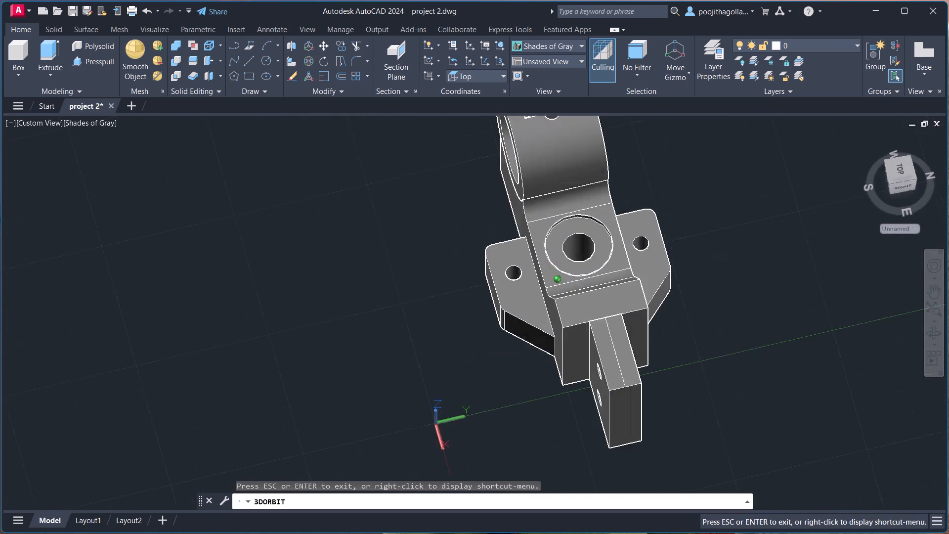
left_click_drag(710, 396, 761, 393)
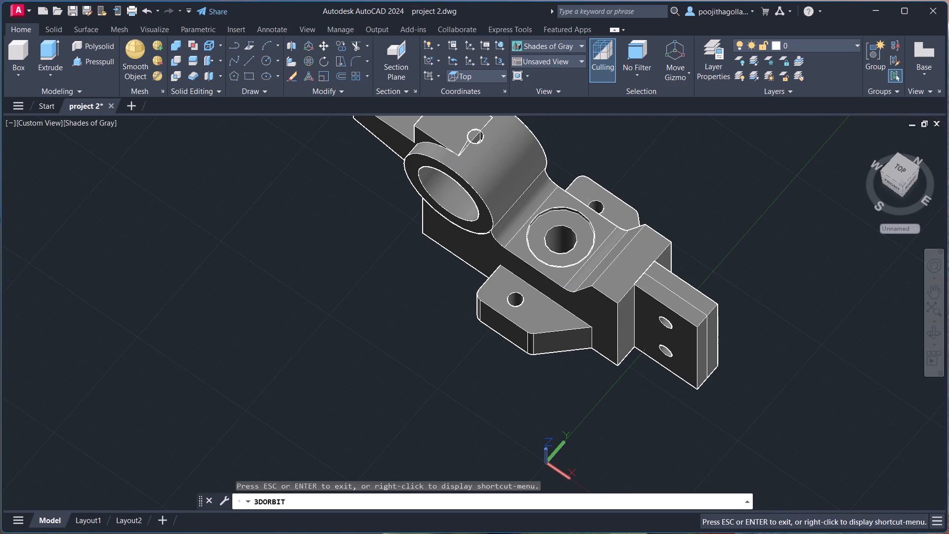
left_click_drag(684, 436, 690, 385)
scroll(631, 343, "up", 2)
middle_click_drag(631, 343, 670, 408)
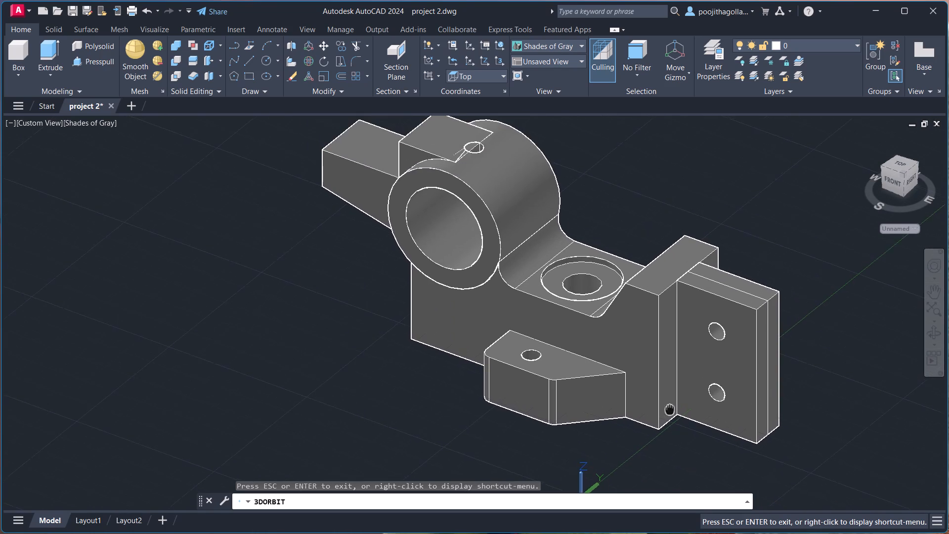
middle_click_drag(670, 408, 670, 408)
scroll(576, 411, "up", 2)
middle_click_drag(580, 410, 576, 364)
scroll(575, 362, "up", 2)
scroll(608, 402, "up", 1)
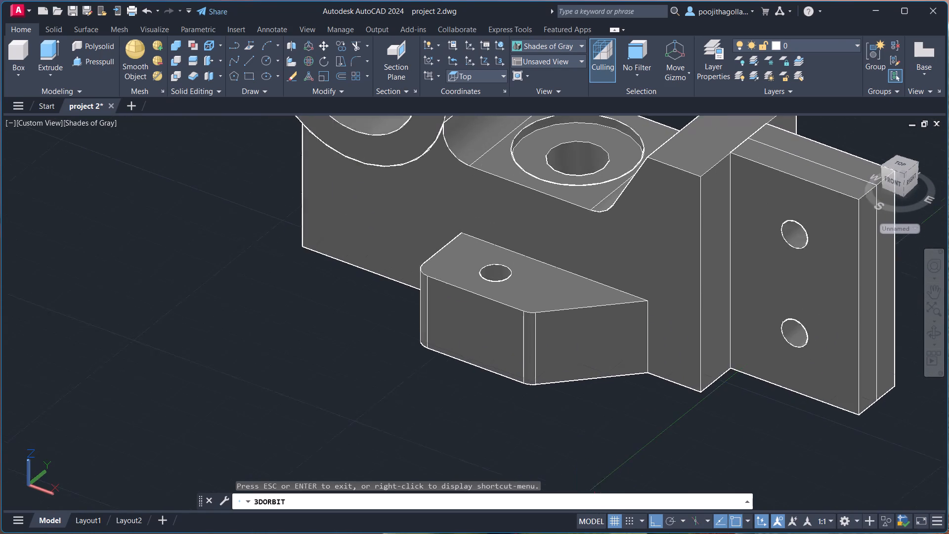
scroll(608, 402, "up", 1)
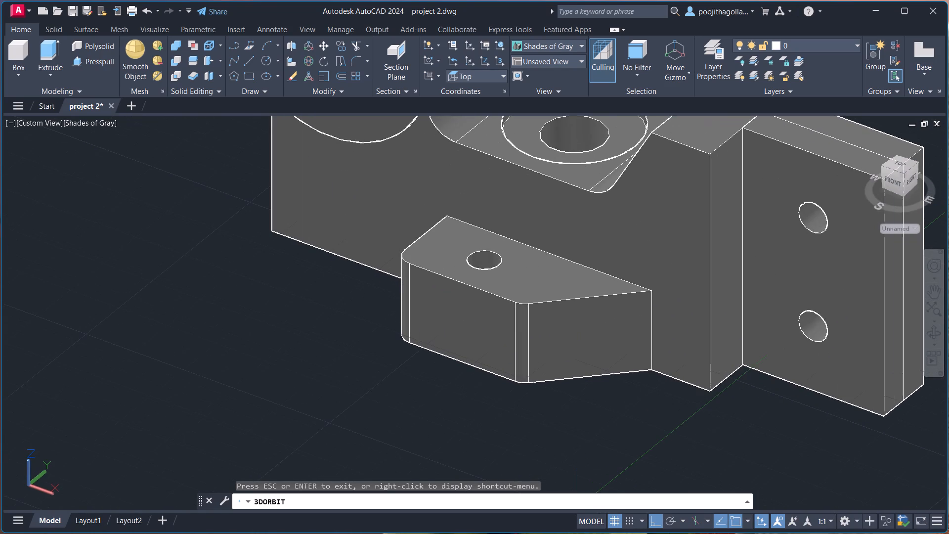
key("Escape")
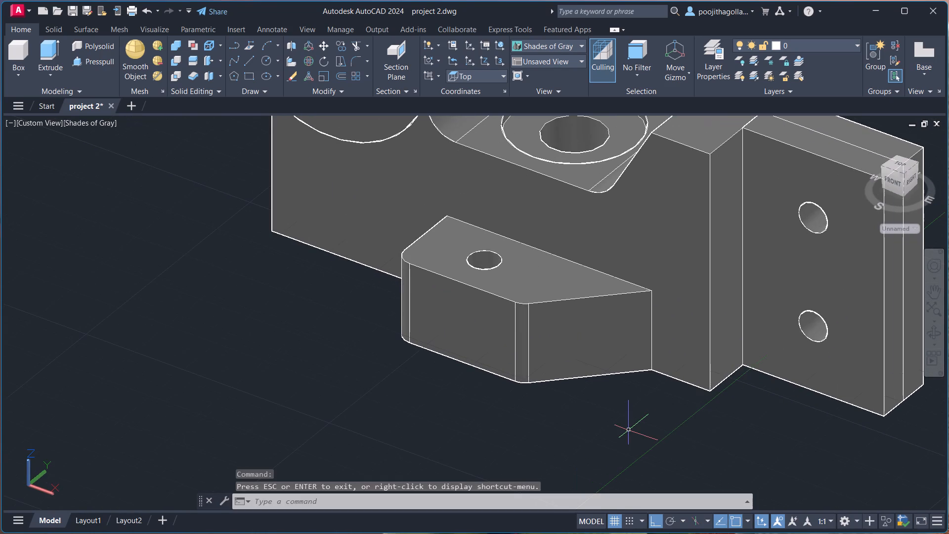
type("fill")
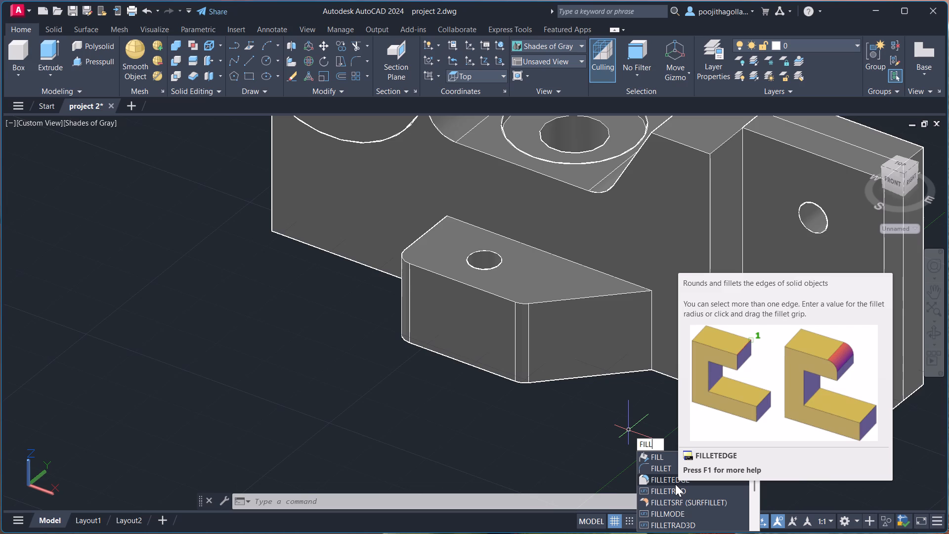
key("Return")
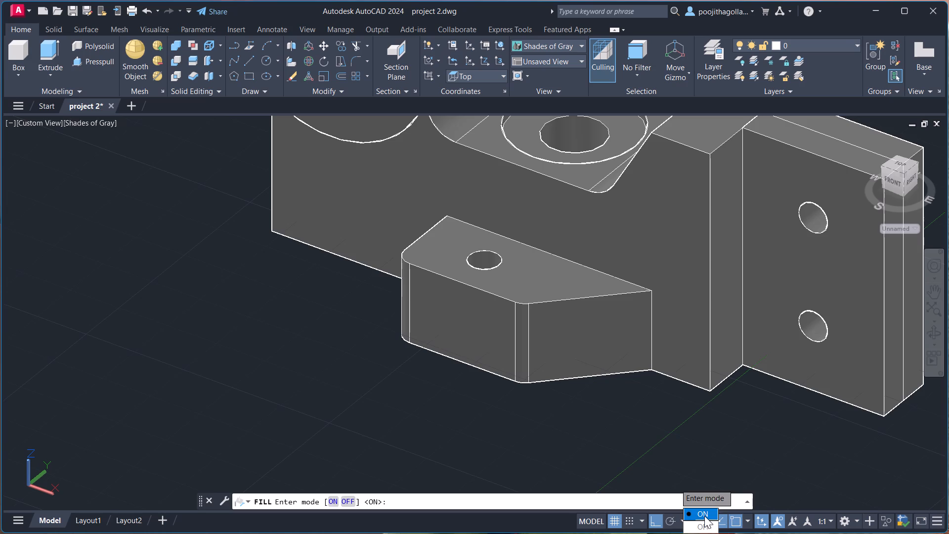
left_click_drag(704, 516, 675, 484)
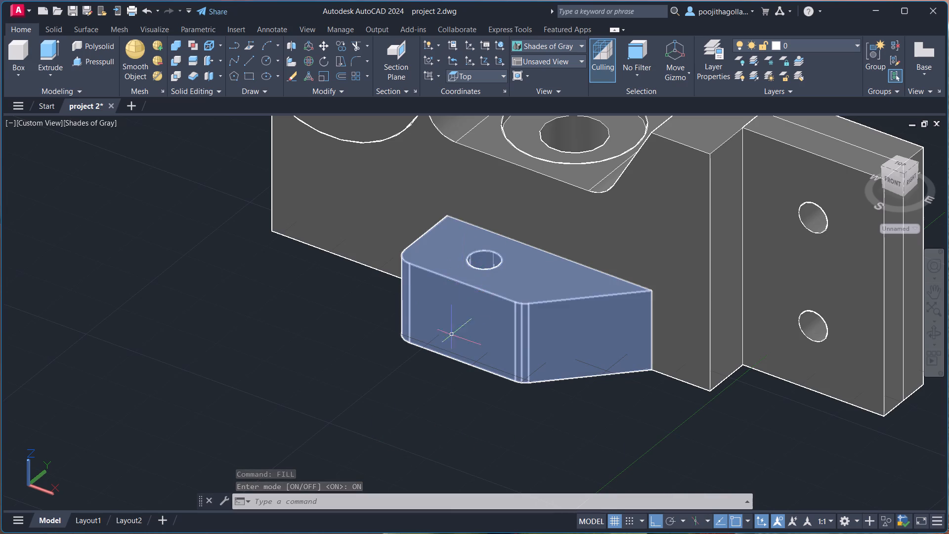
Round the original front lug's long outer top edge with an edge fillet of radius 3.
type("fill")
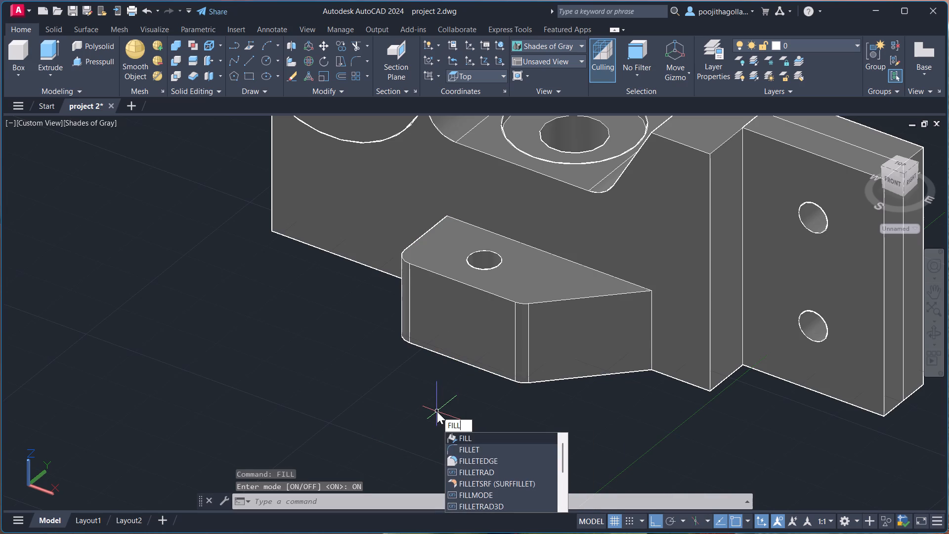
left_click(489, 465)
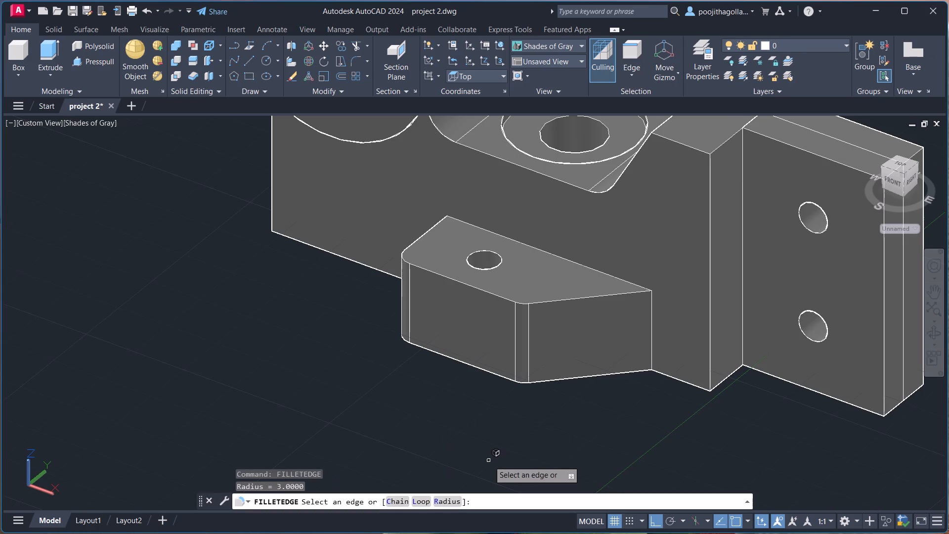
key("r")
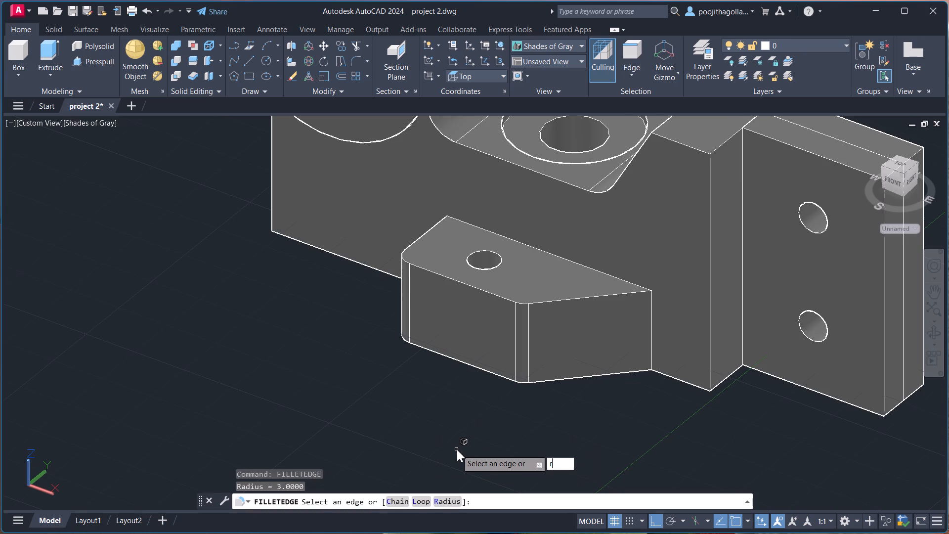
key("Return")
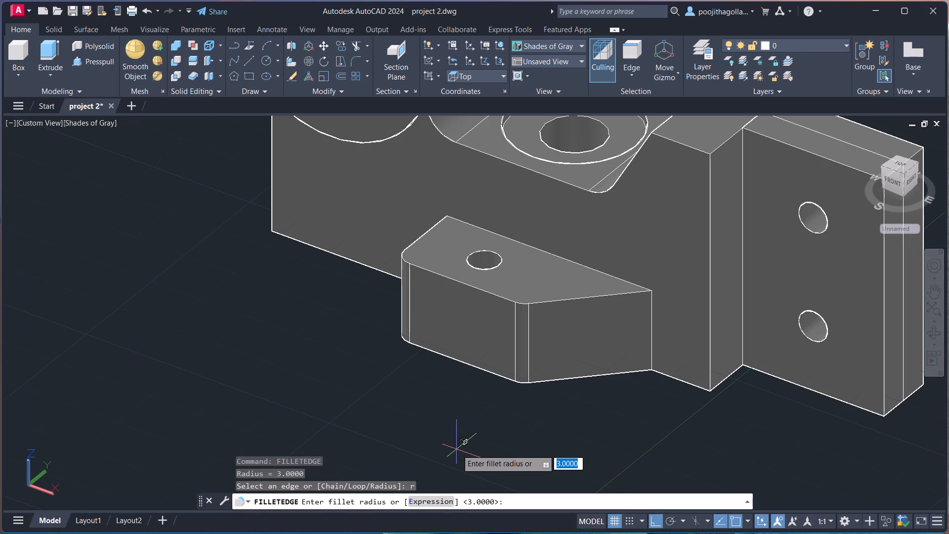
key("3")
key("Return")
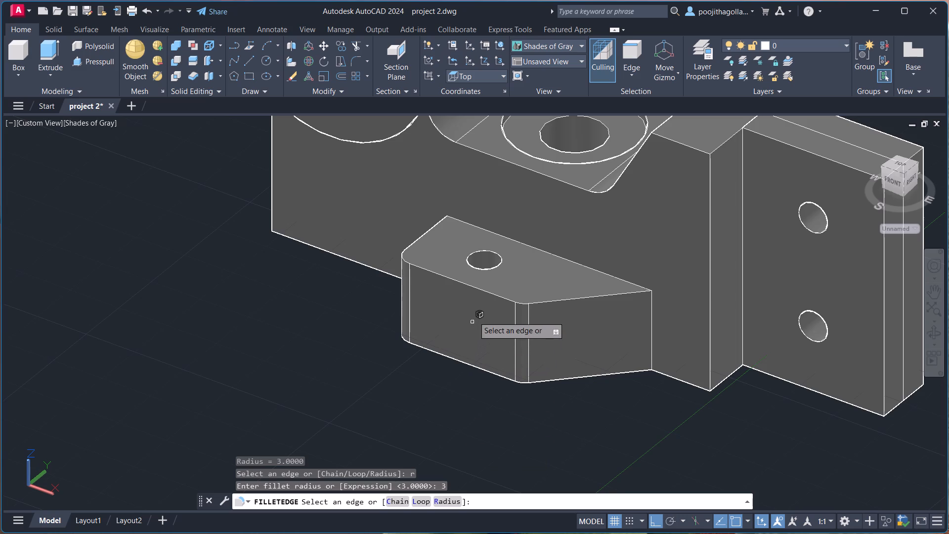
left_click(477, 289)
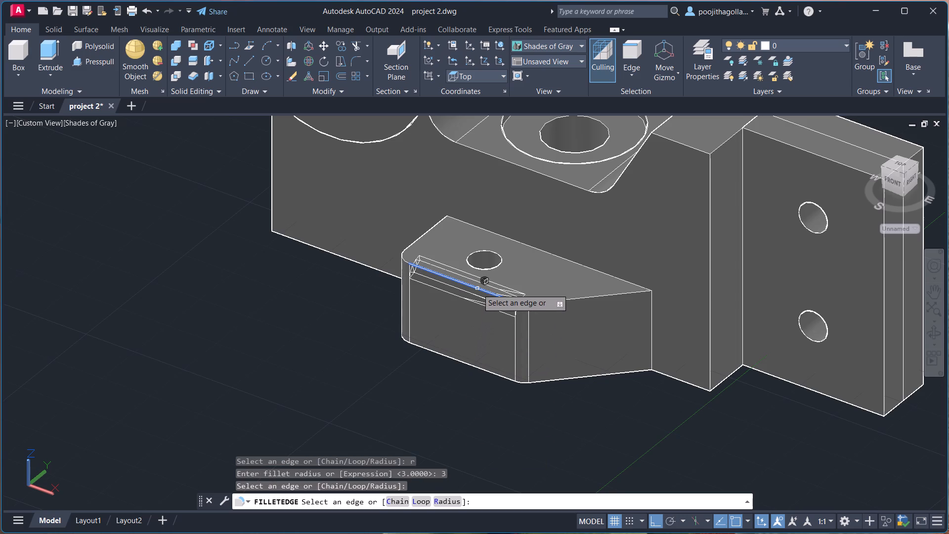
key("Return")
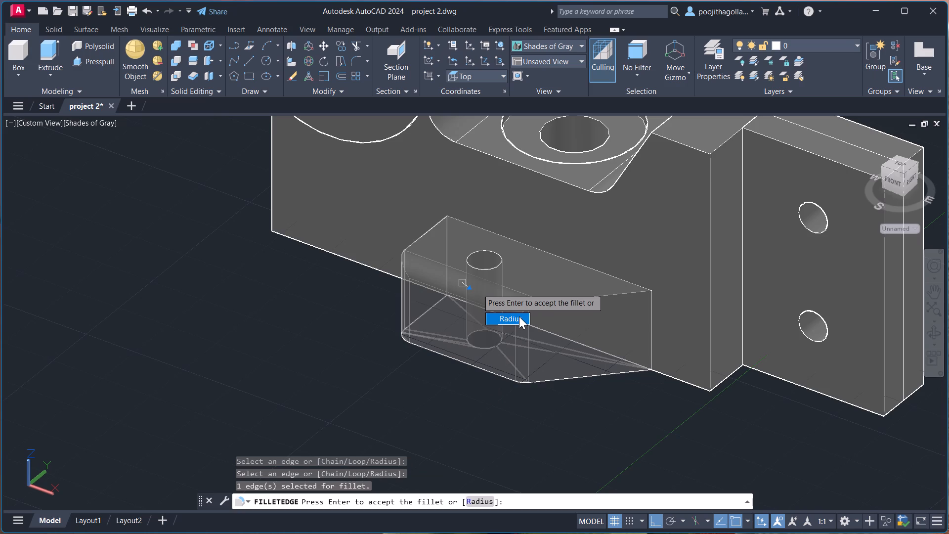
left_click_drag(519, 316, 477, 289)
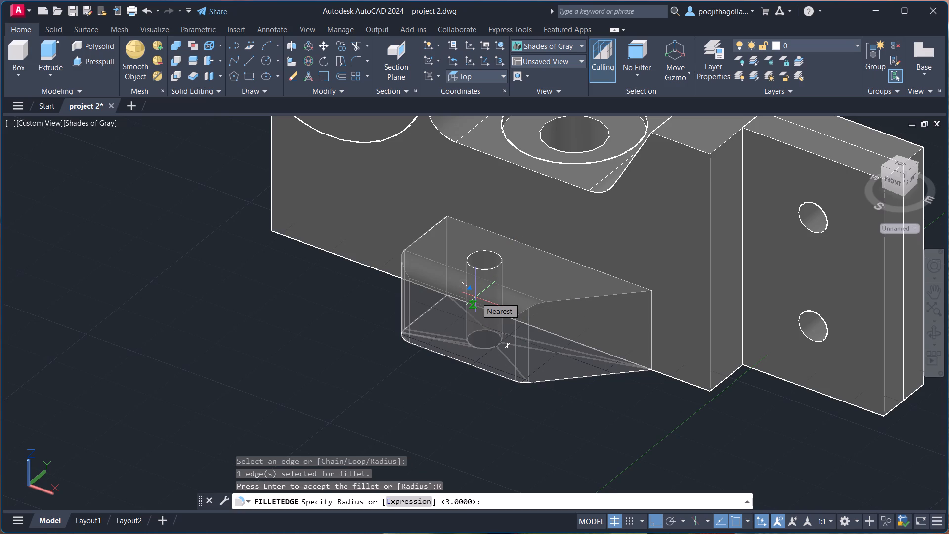
key("3")
key("Return")
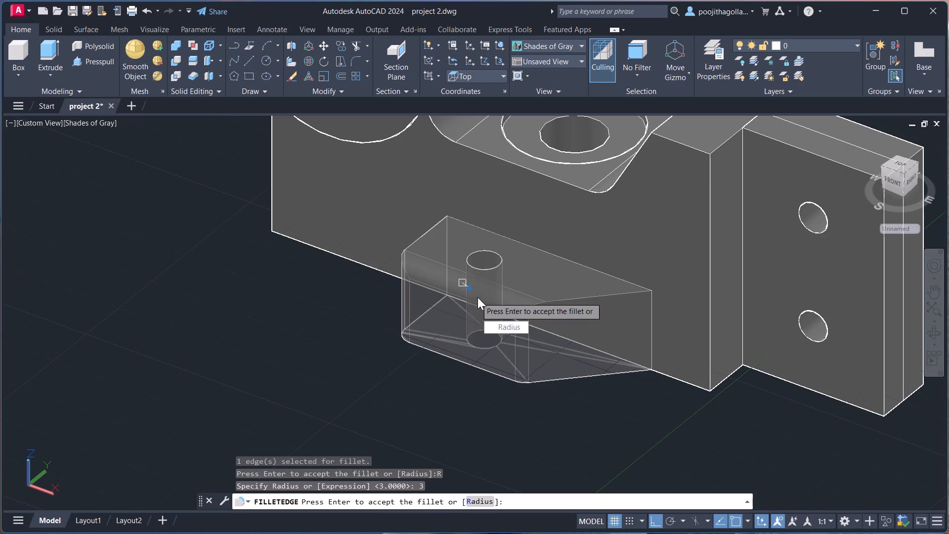
left_click_drag(508, 327, 476, 297)
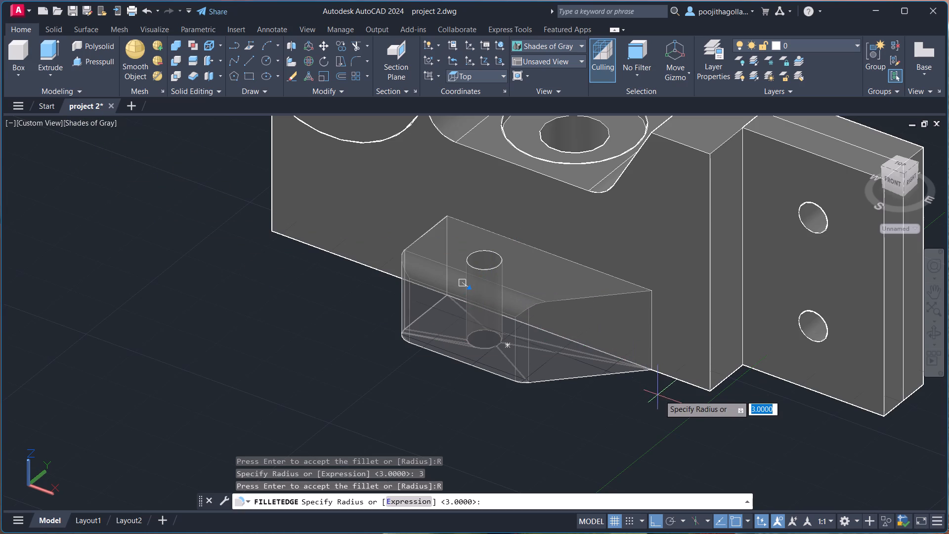
middle_click_drag(707, 360, 728, 412, "shift")
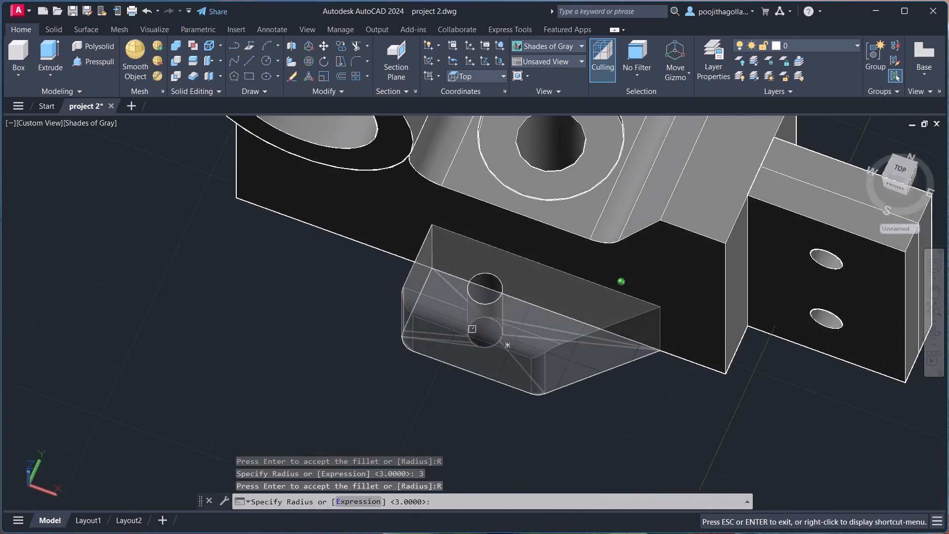
middle_click_drag(728, 412, 737, 339, "shift")
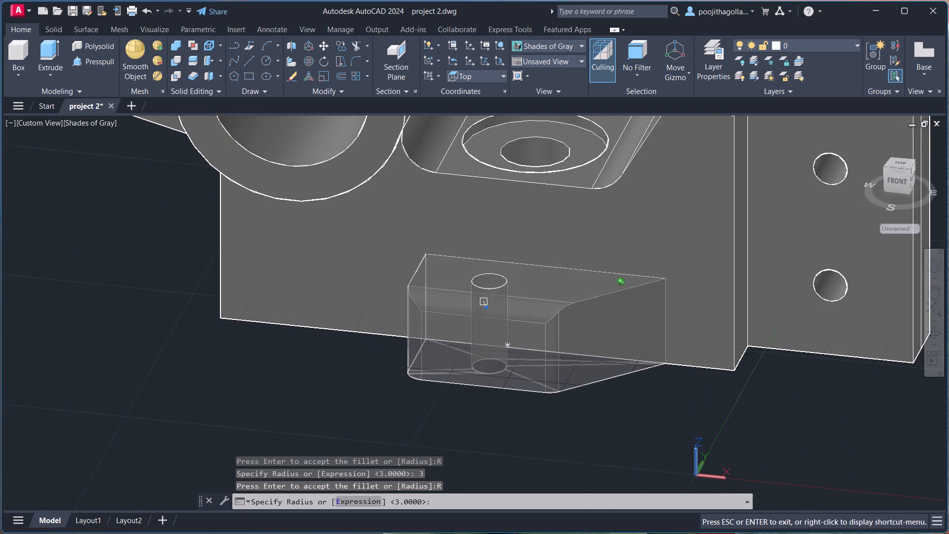
middle_click_drag(737, 339, 739, 350, "shift")
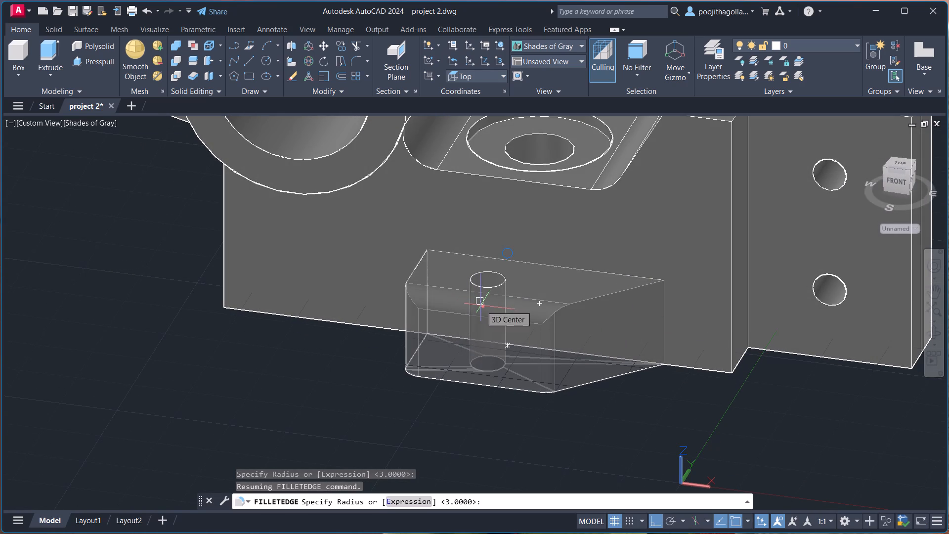
key("3")
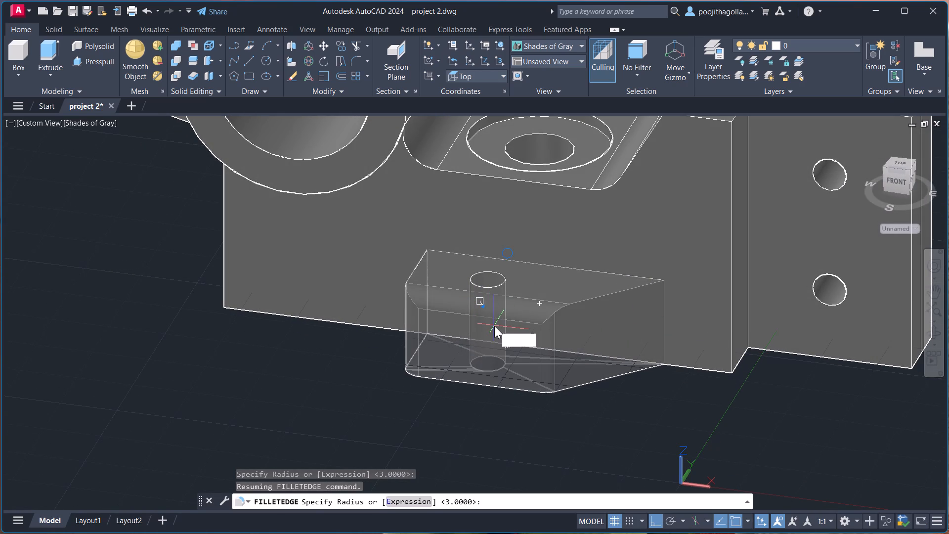
key("Return")
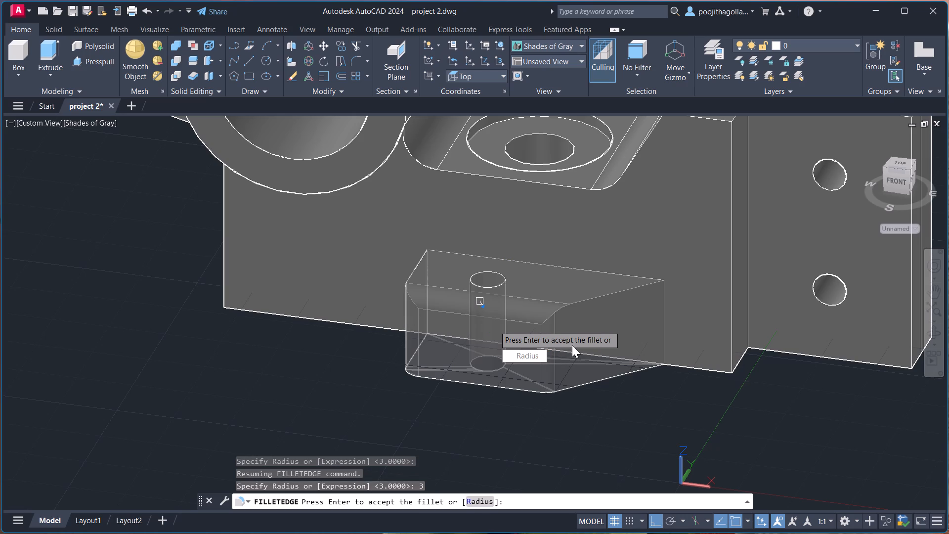
left_click(480, 300)
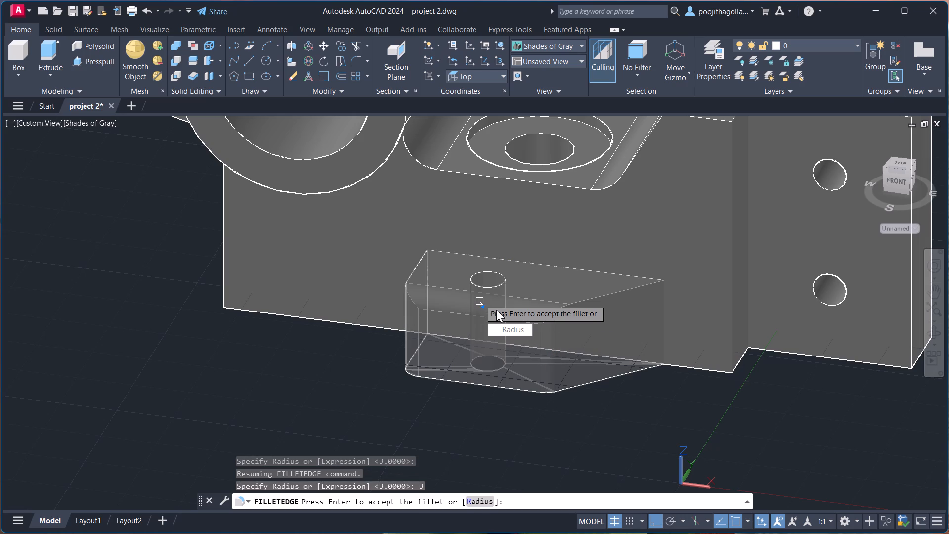
key("Return")
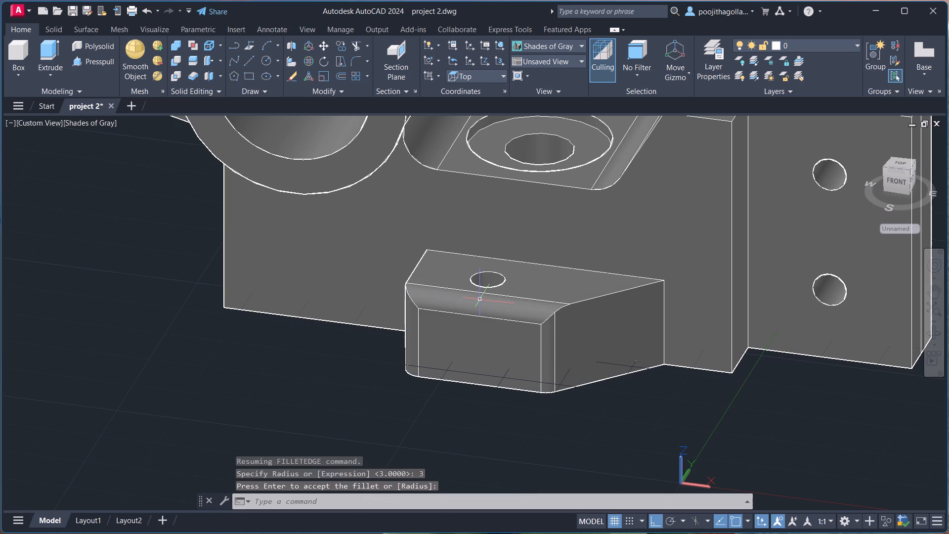
middle_click_drag(568, 441, 563, 434)
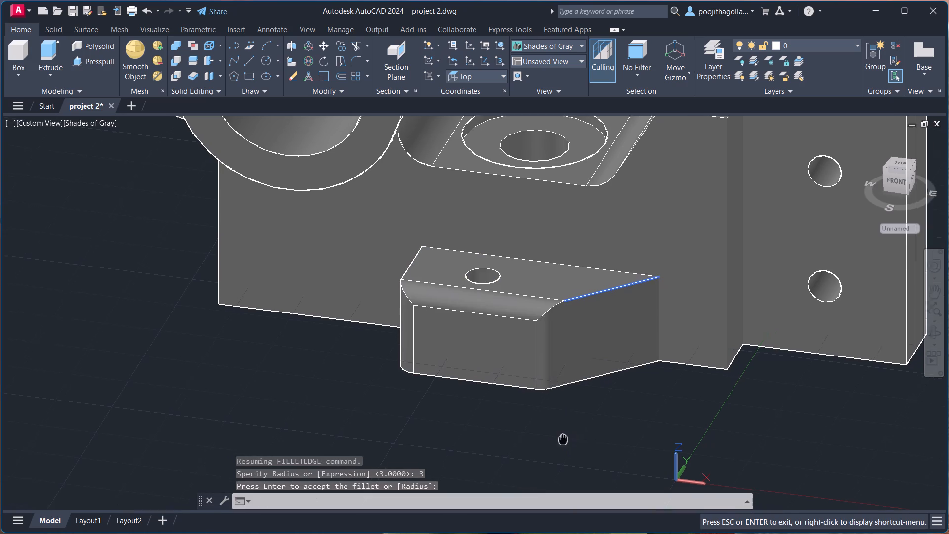
Round the original front lug's slanted outer top edge at its tapered end with an edge fillet of radius 3.
middle_click_drag(563, 434, 617, 401)
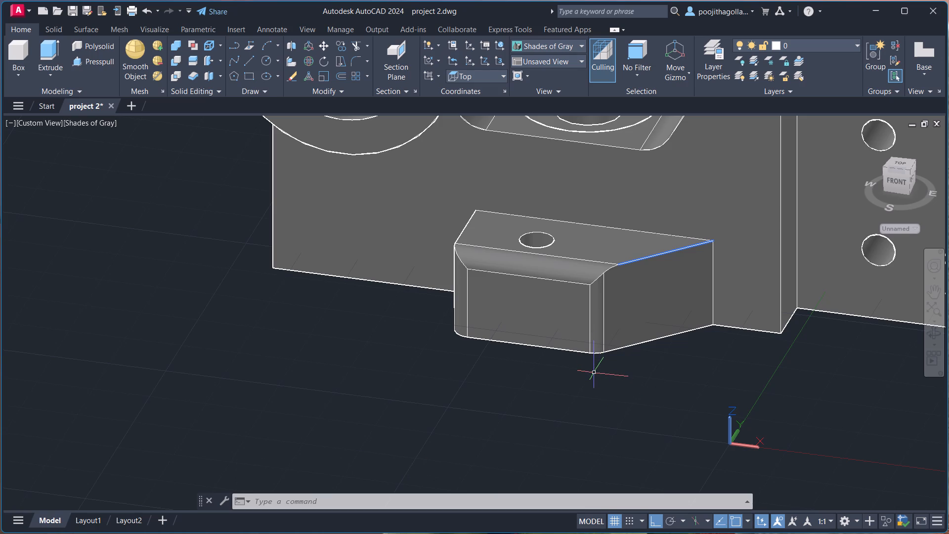
middle_click_drag(589, 372, 564, 388)
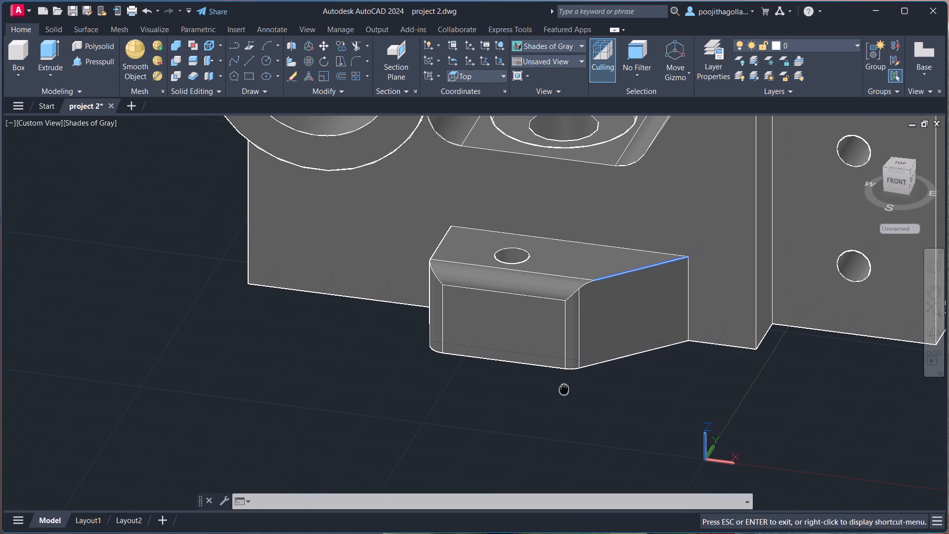
middle_click_drag(564, 388, 552, 394)
middle_click_drag(552, 394, 550, 385)
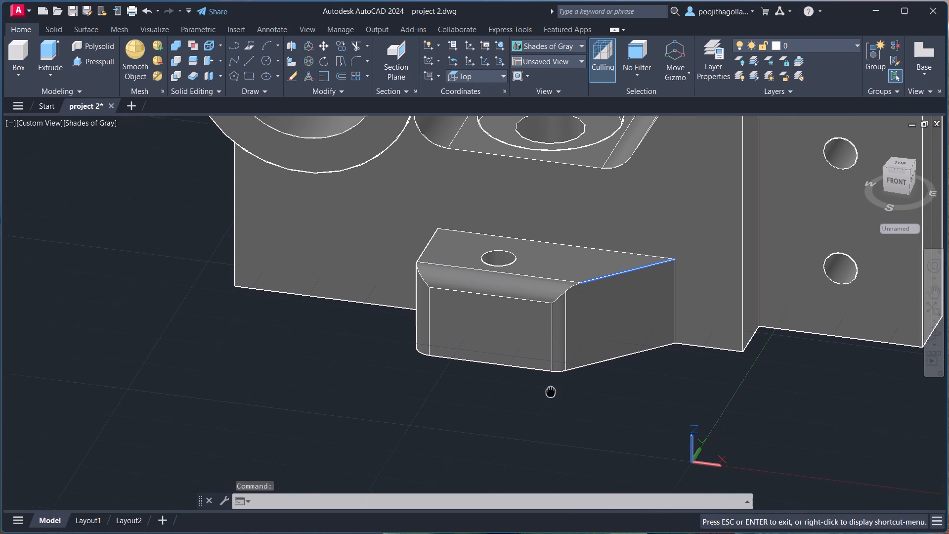
middle_click_drag(550, 385, 579, 405)
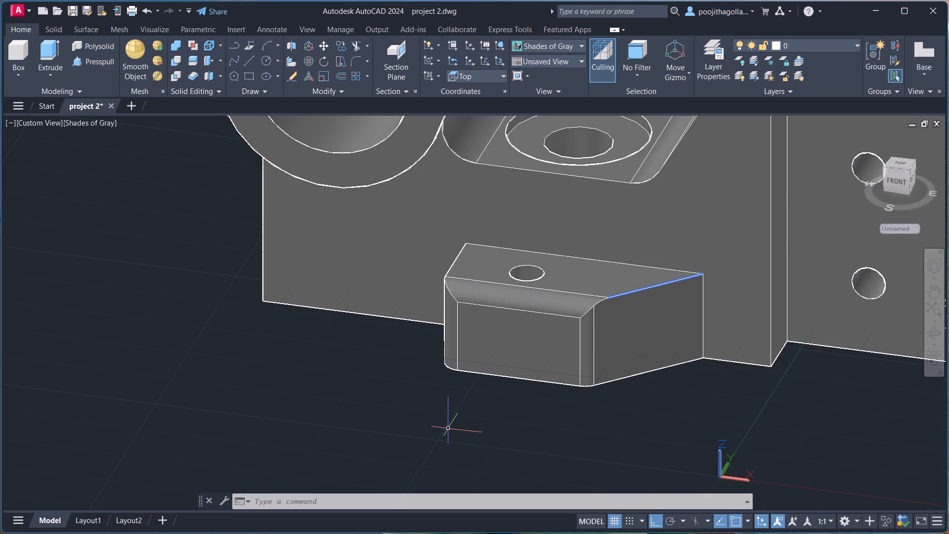
type("fi")
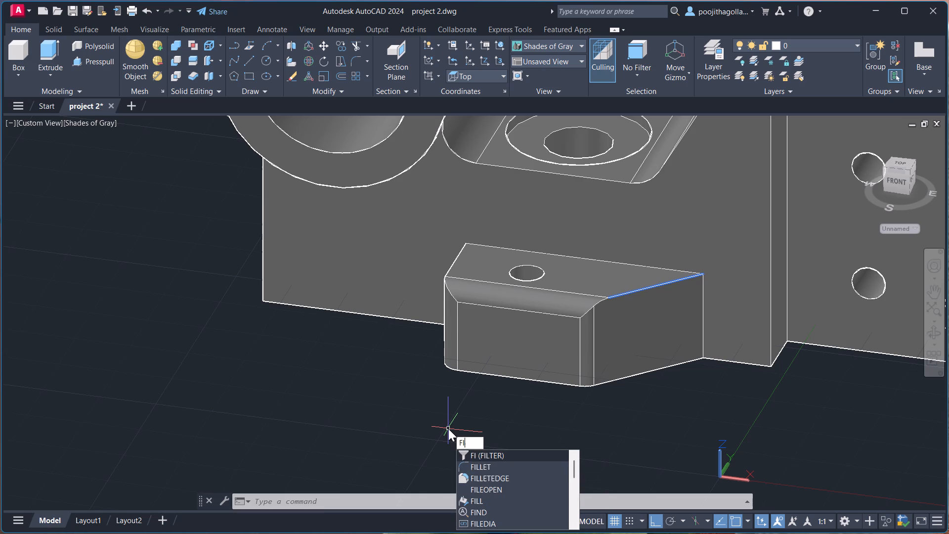
left_click(495, 478)
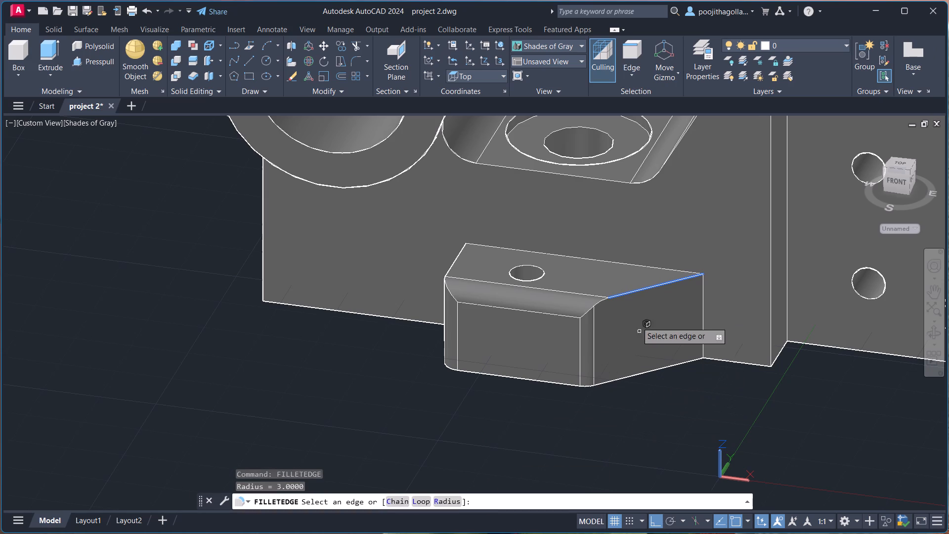
left_click(648, 288)
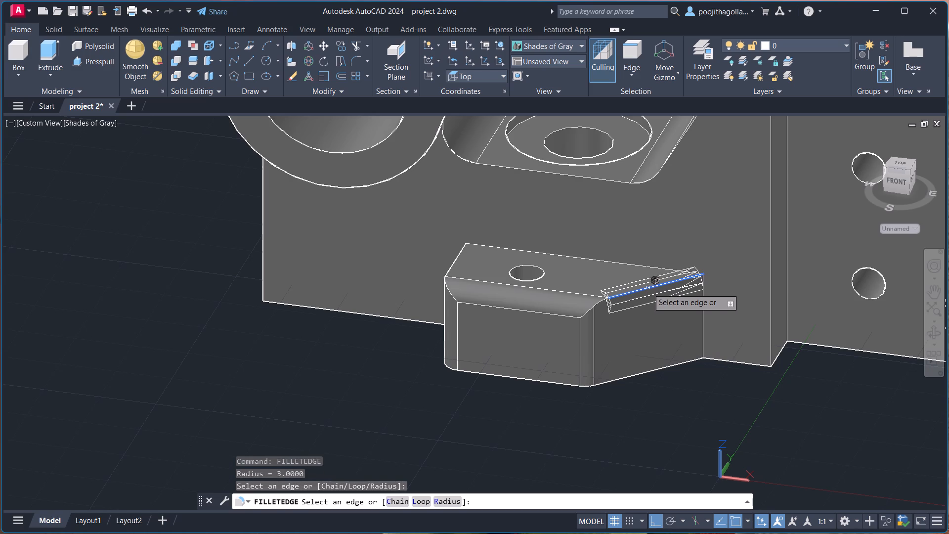
key("Return")
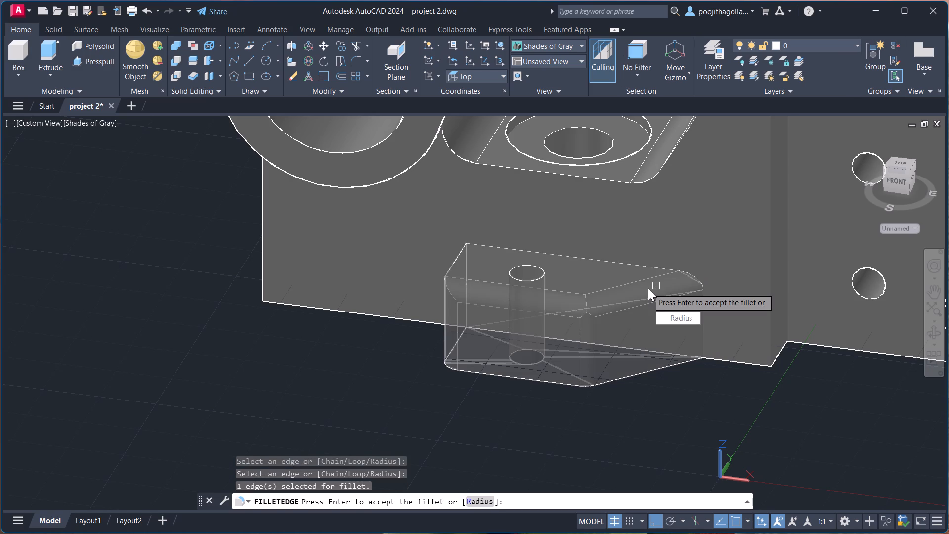
left_click(648, 288)
left_click(667, 299)
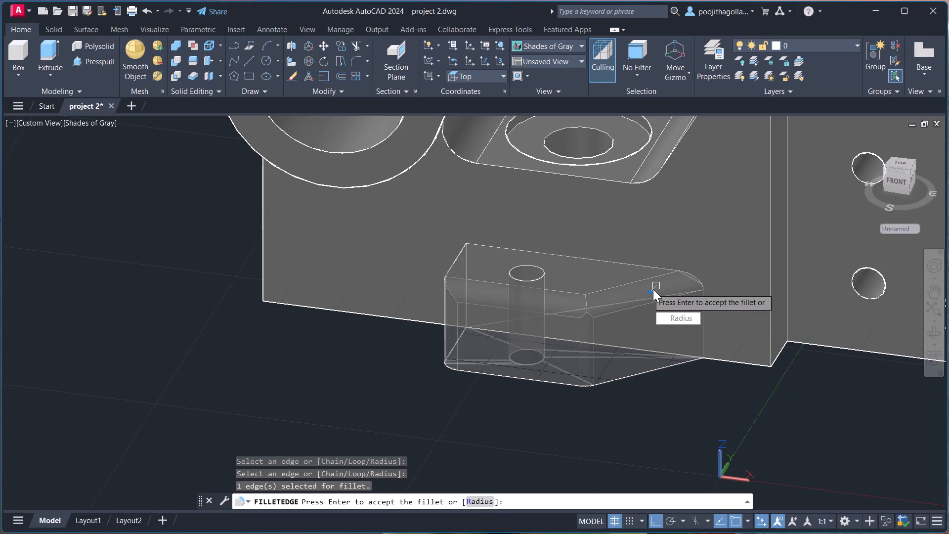
key("Return")
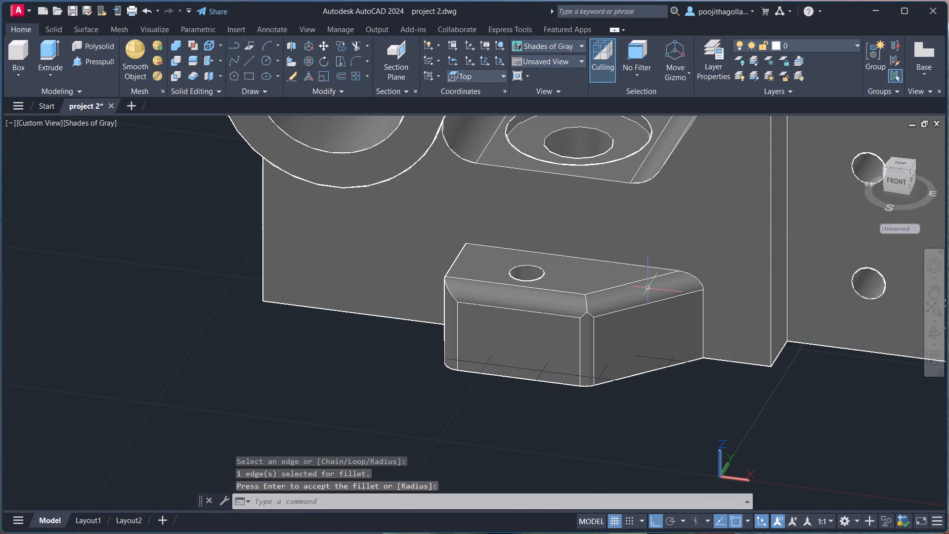
Examine the front lug's rounded top edges and its junction with the body from several viewing angles.
left_click(933, 335)
left_click_drag(733, 370, 796, 396)
scroll(626, 377, "up", 2)
middle_click_drag(626, 397, 645, 354)
middle_click_drag(648, 379, 646, 358)
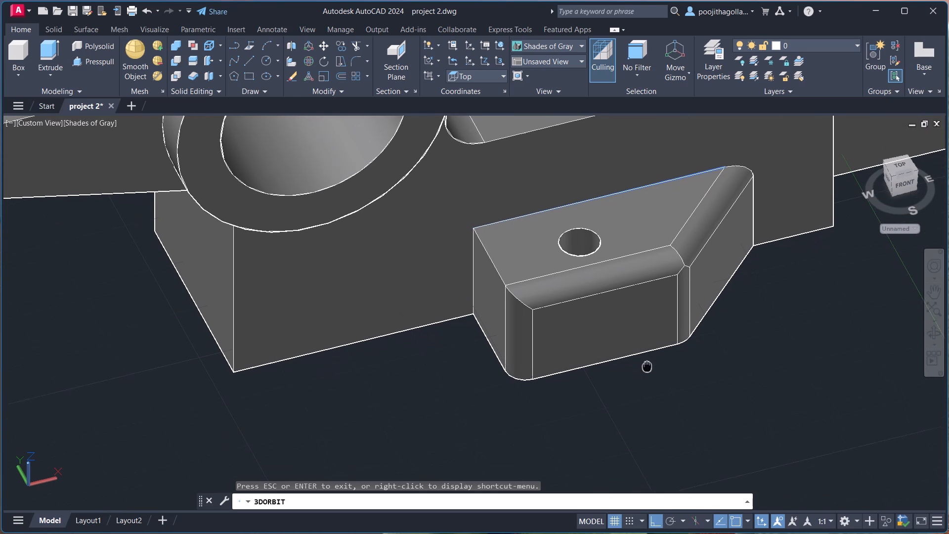
middle_click_drag(646, 358, 645, 354)
middle_click_drag(643, 361, 631, 343)
scroll(643, 360, "up", 1)
scroll(662, 319, "down", 1)
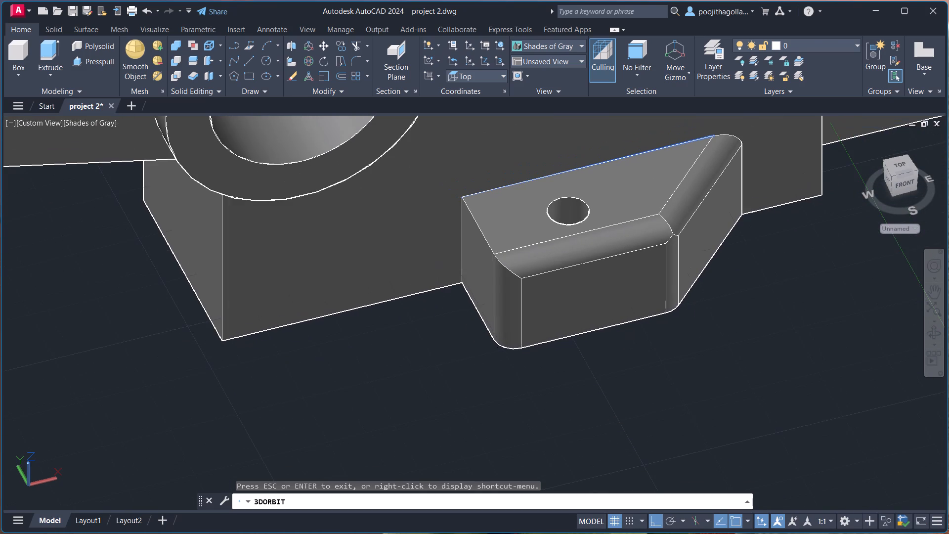
middle_click_drag(658, 329, 633, 370)
middle_click_drag(621, 343, 644, 328)
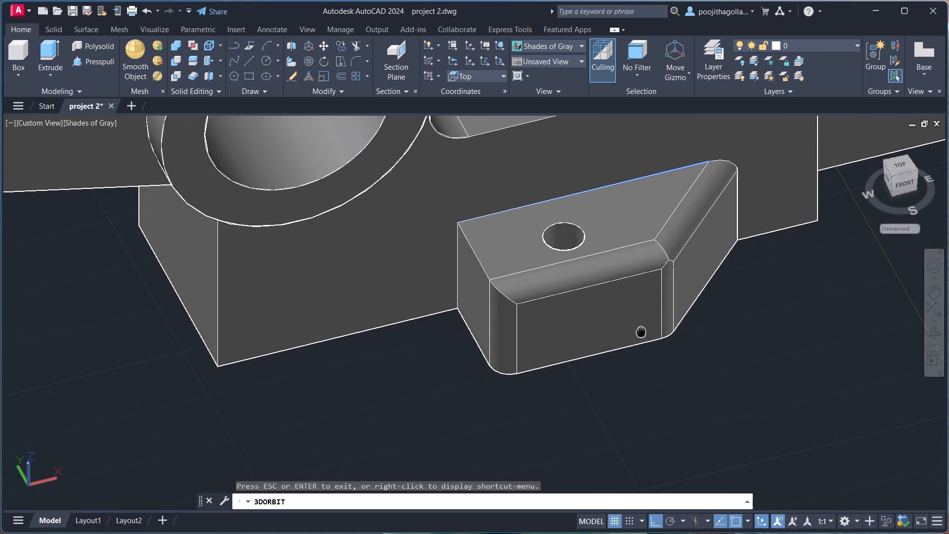
middle_click_drag(644, 328, 658, 337)
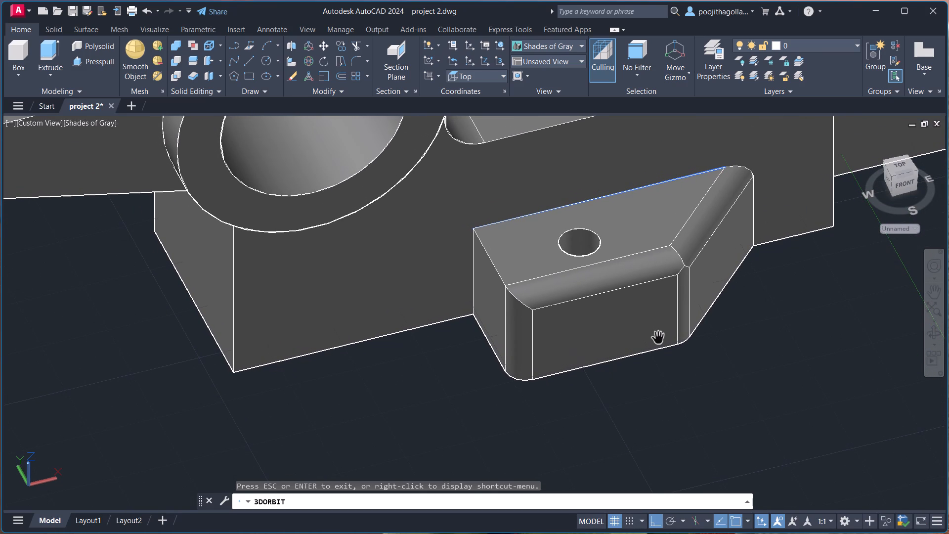
key("Escape")
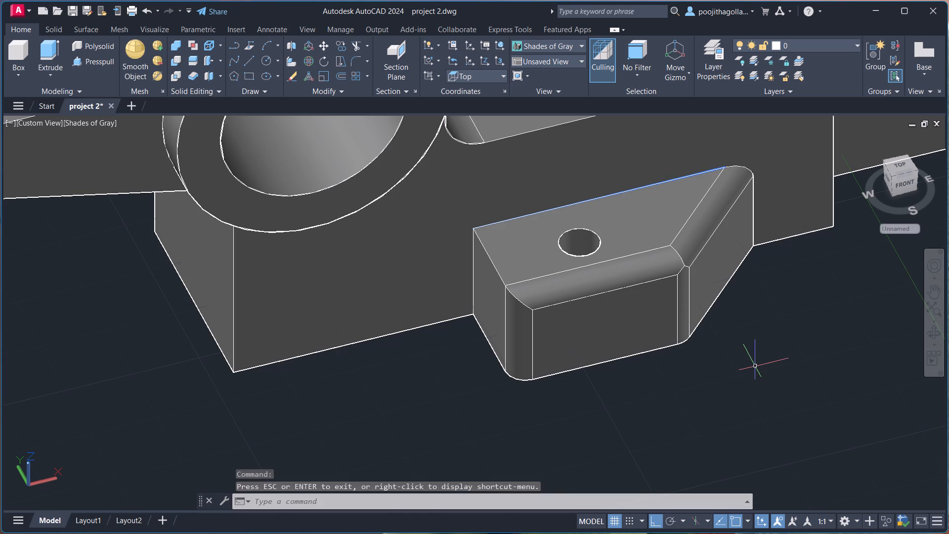
left_click(937, 340)
left_click_drag(699, 350, 751, 330)
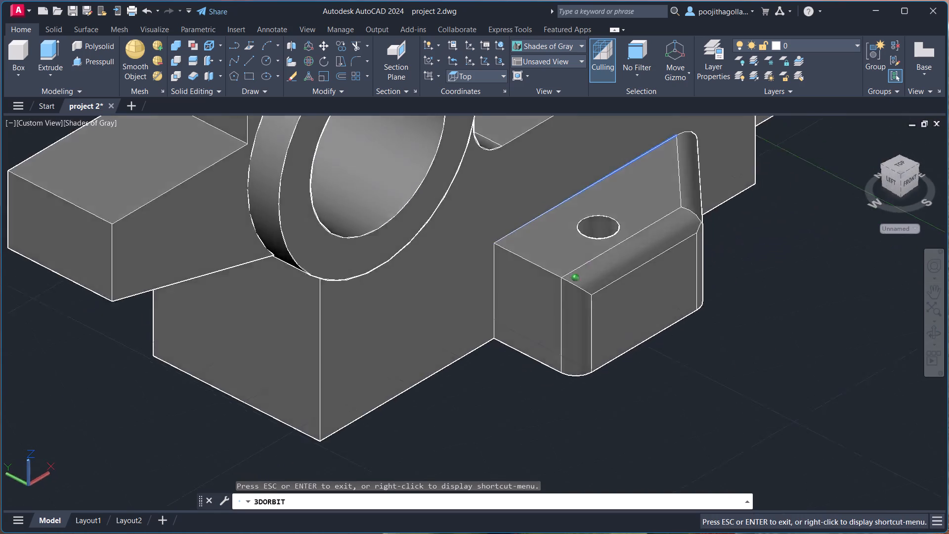
left_click_drag(751, 330, 711, 305)
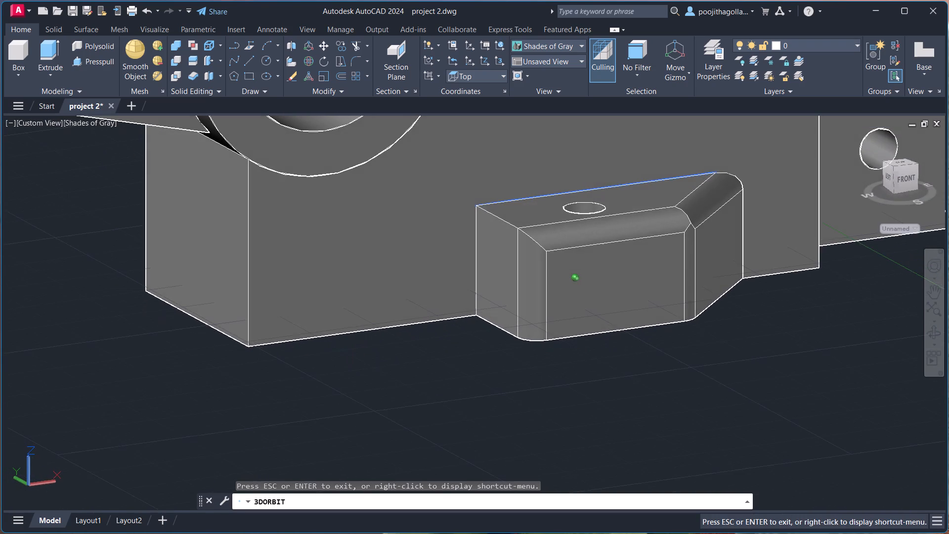
left_click_drag(711, 305, 754, 293)
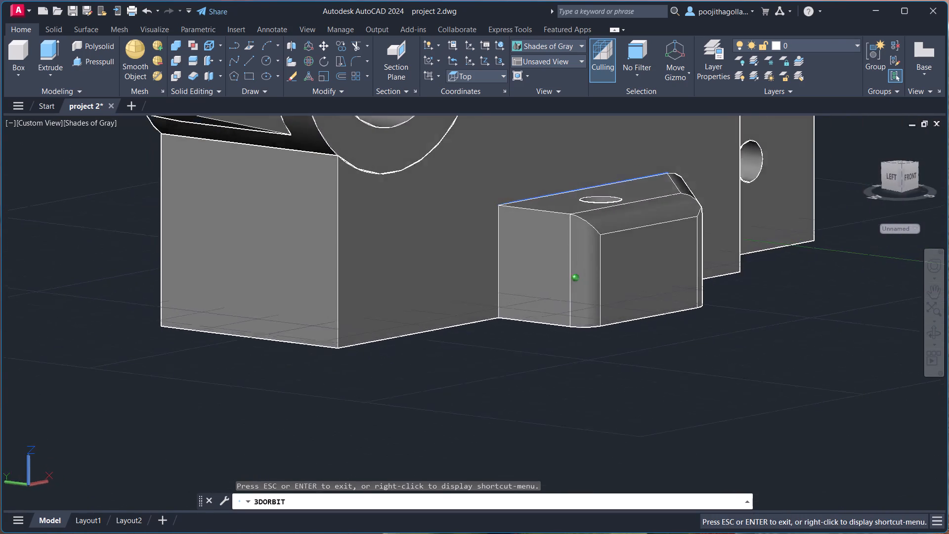
left_click_drag(754, 293, 813, 291)
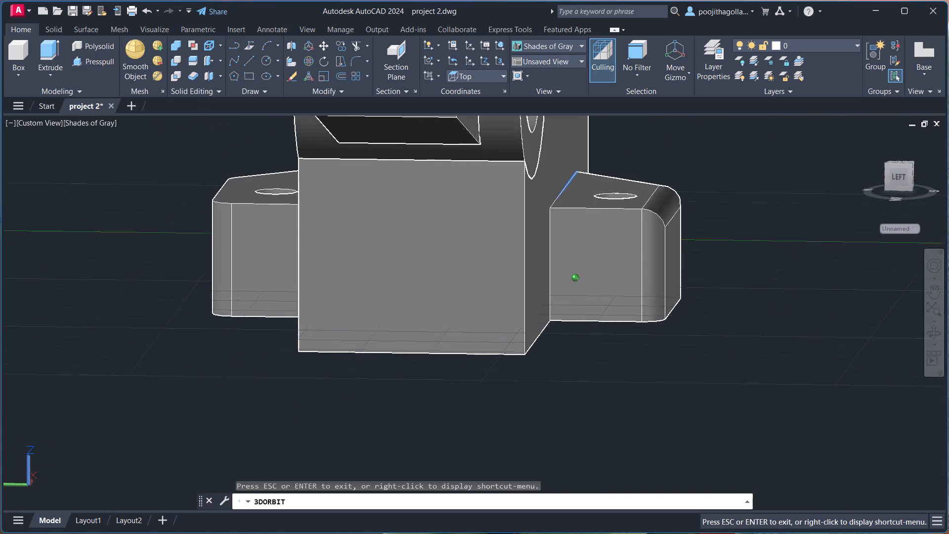
left_click_drag(813, 291, 796, 281)
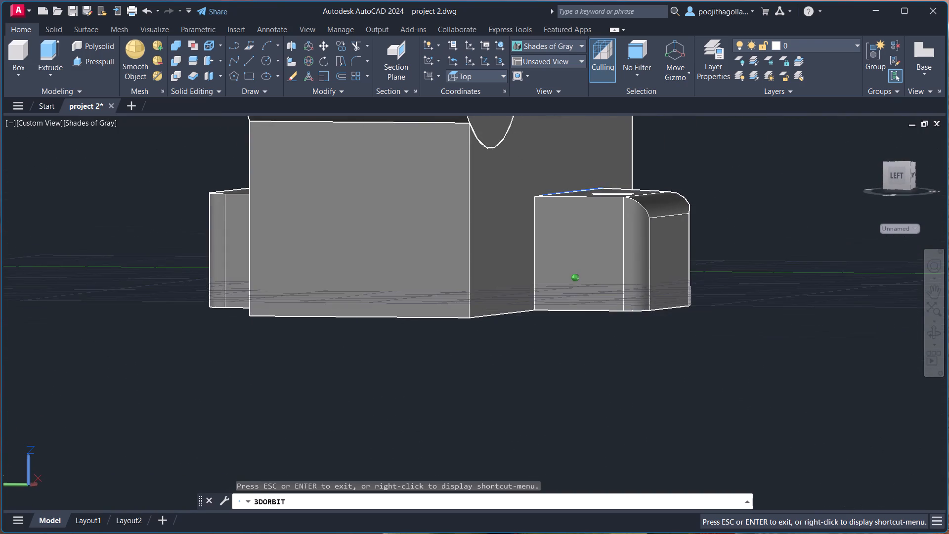
left_click_drag(796, 281, 798, 300)
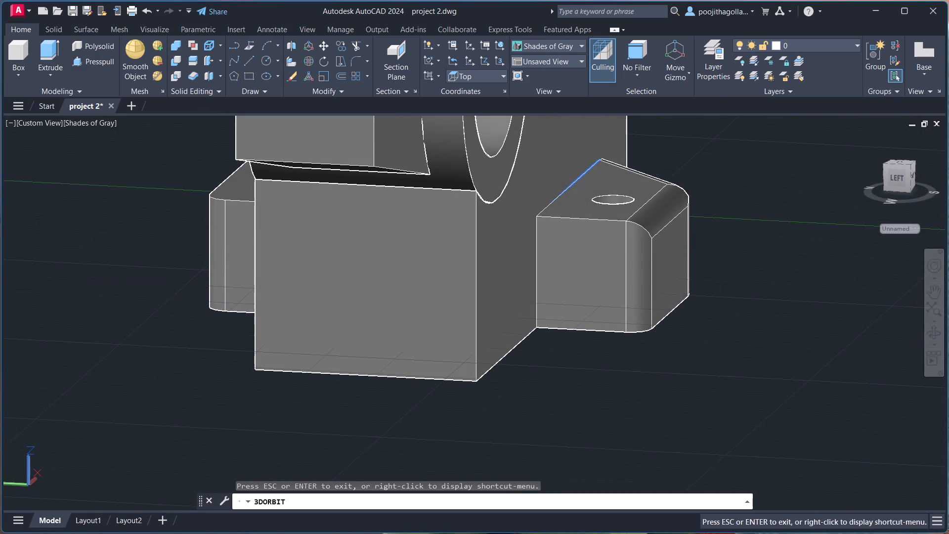
key("Escape")
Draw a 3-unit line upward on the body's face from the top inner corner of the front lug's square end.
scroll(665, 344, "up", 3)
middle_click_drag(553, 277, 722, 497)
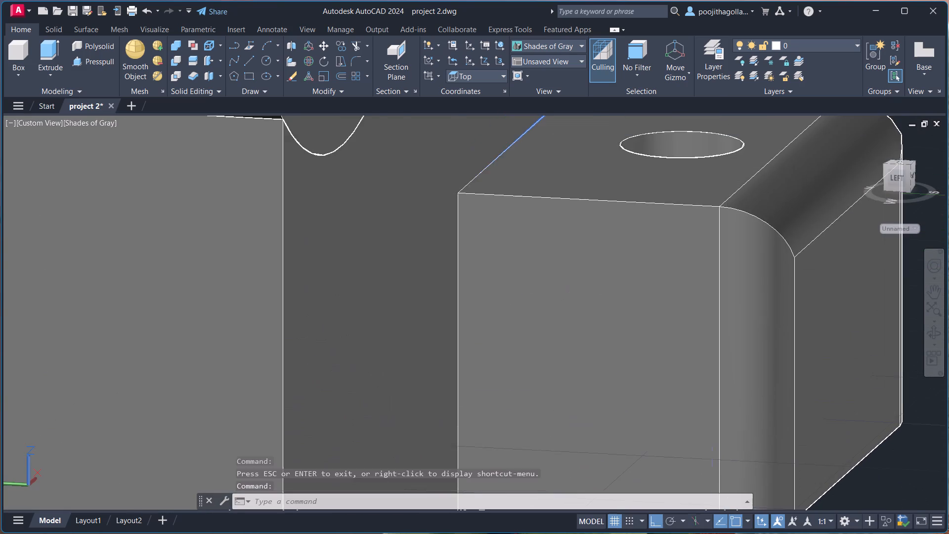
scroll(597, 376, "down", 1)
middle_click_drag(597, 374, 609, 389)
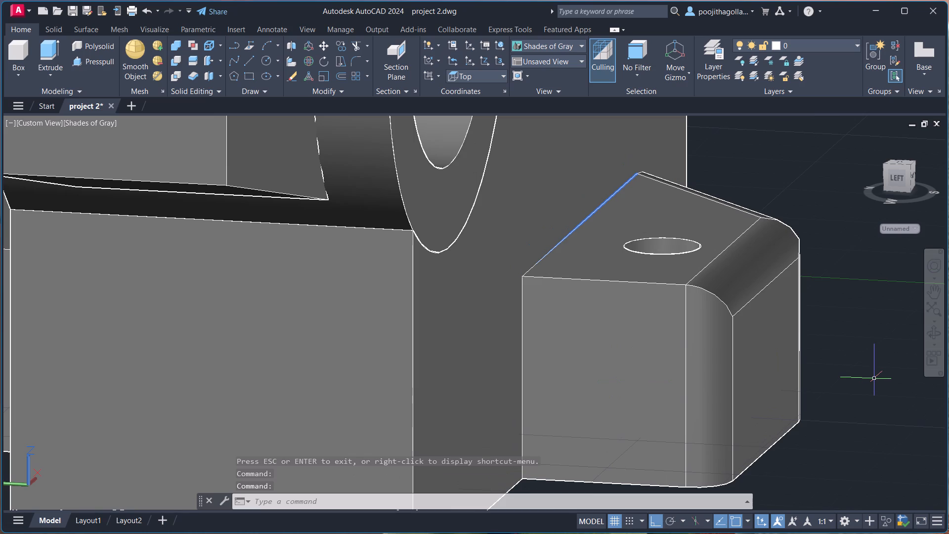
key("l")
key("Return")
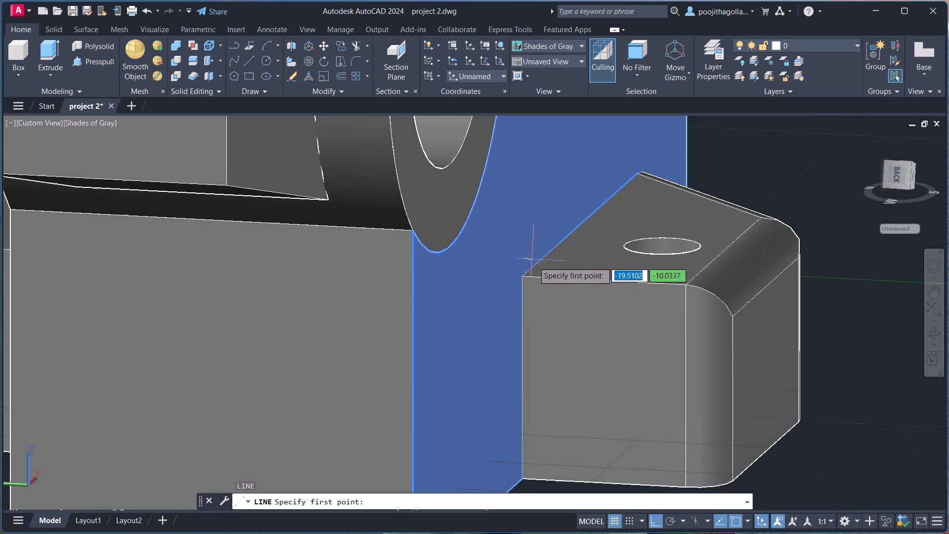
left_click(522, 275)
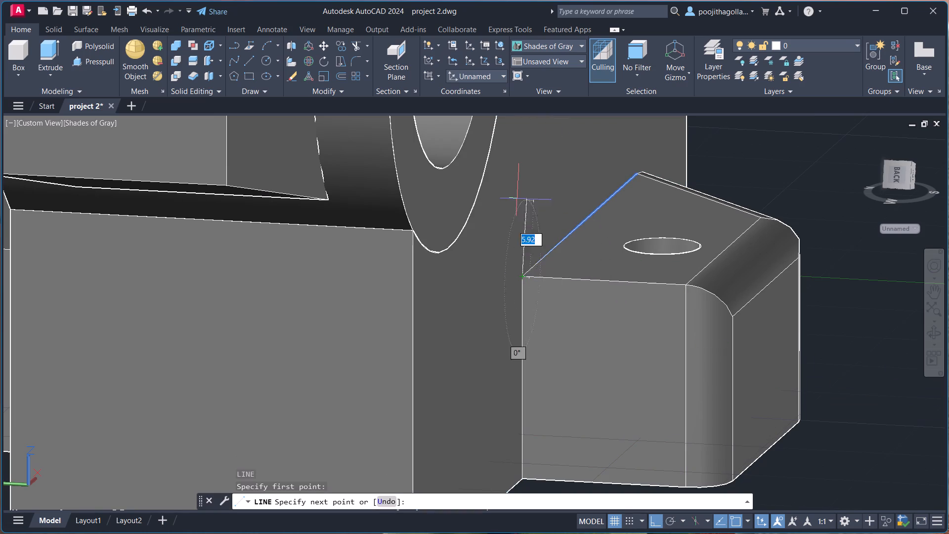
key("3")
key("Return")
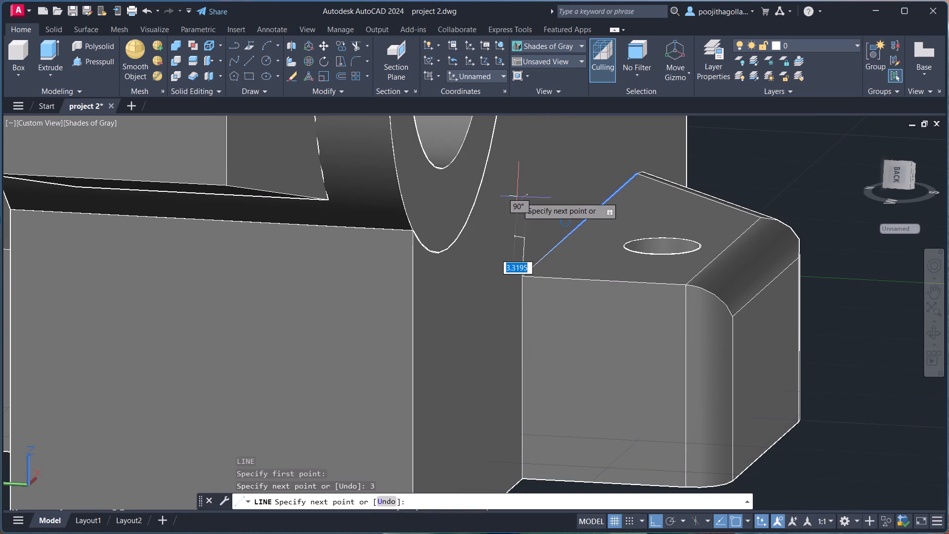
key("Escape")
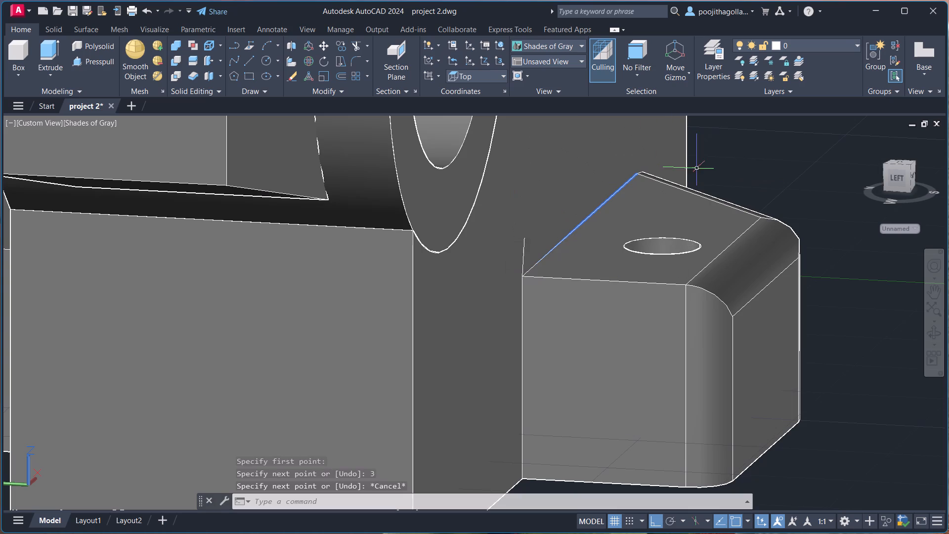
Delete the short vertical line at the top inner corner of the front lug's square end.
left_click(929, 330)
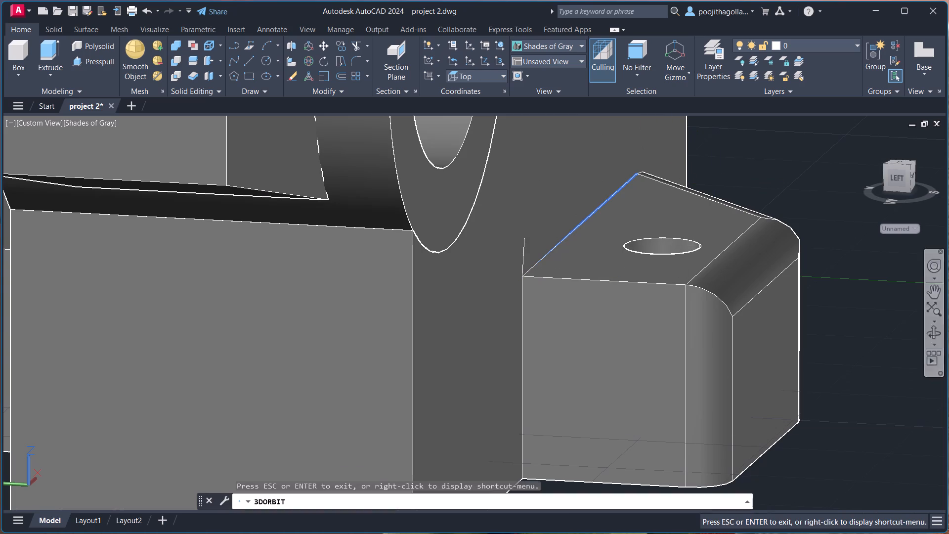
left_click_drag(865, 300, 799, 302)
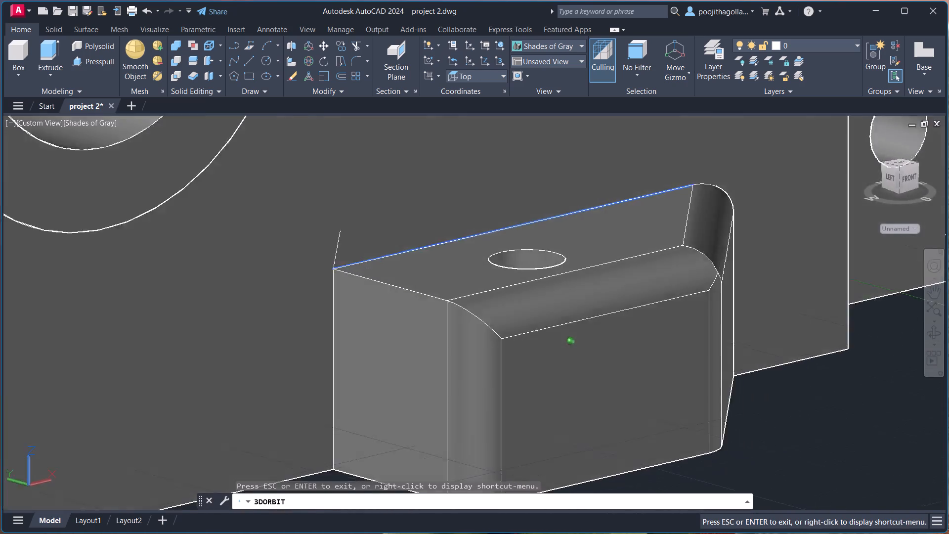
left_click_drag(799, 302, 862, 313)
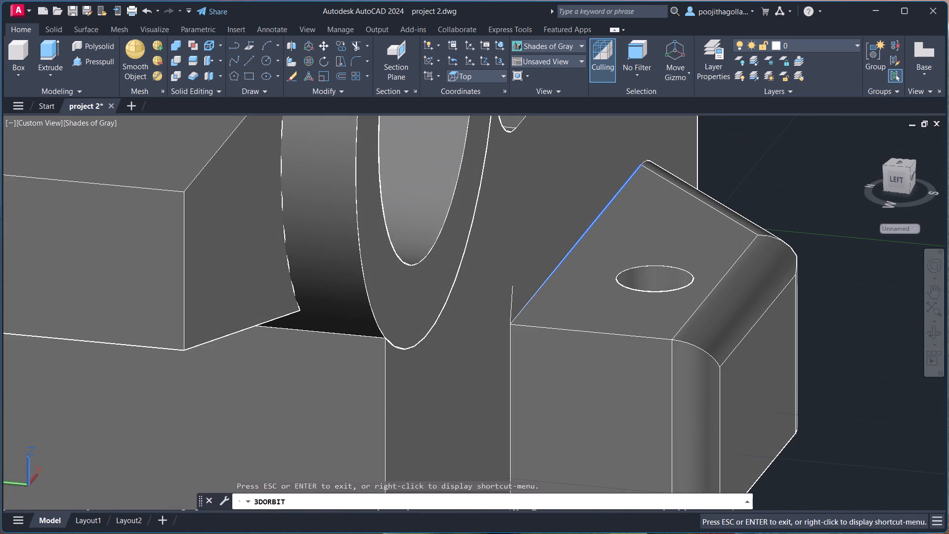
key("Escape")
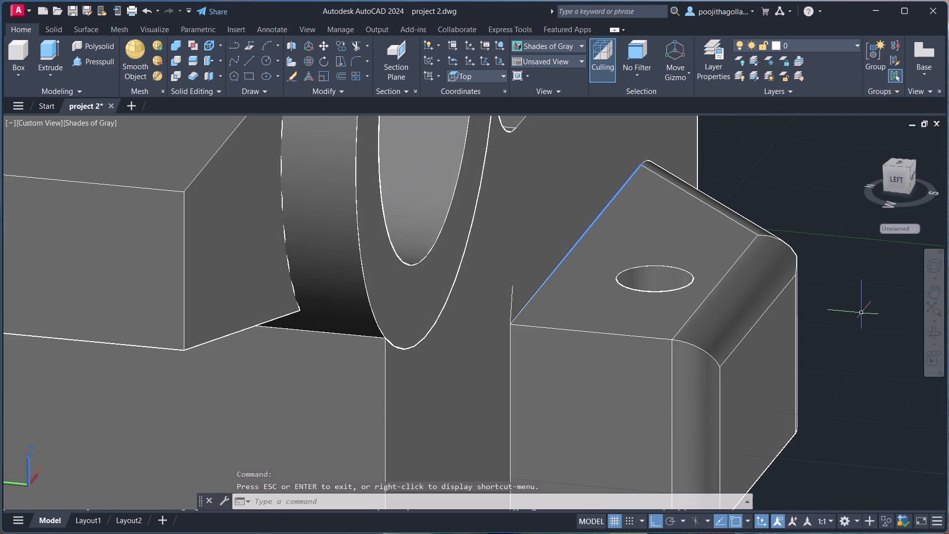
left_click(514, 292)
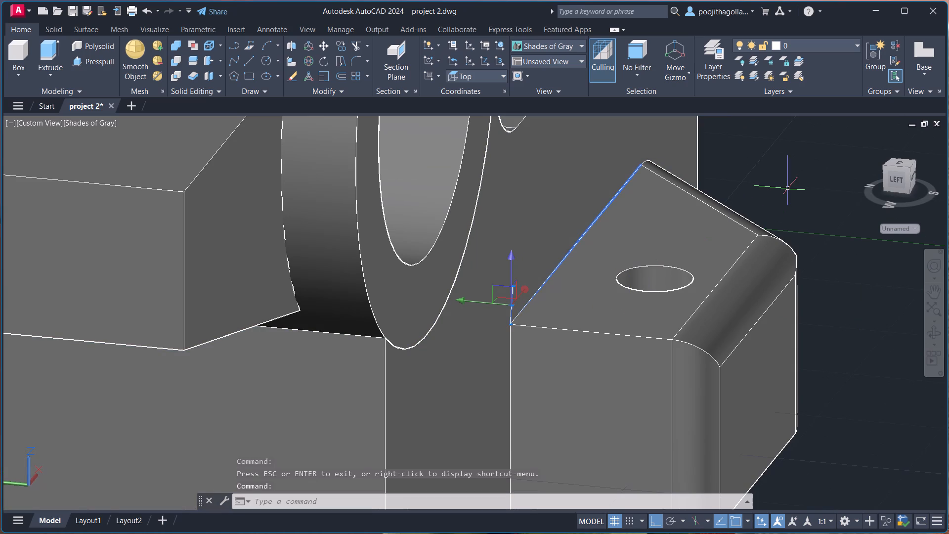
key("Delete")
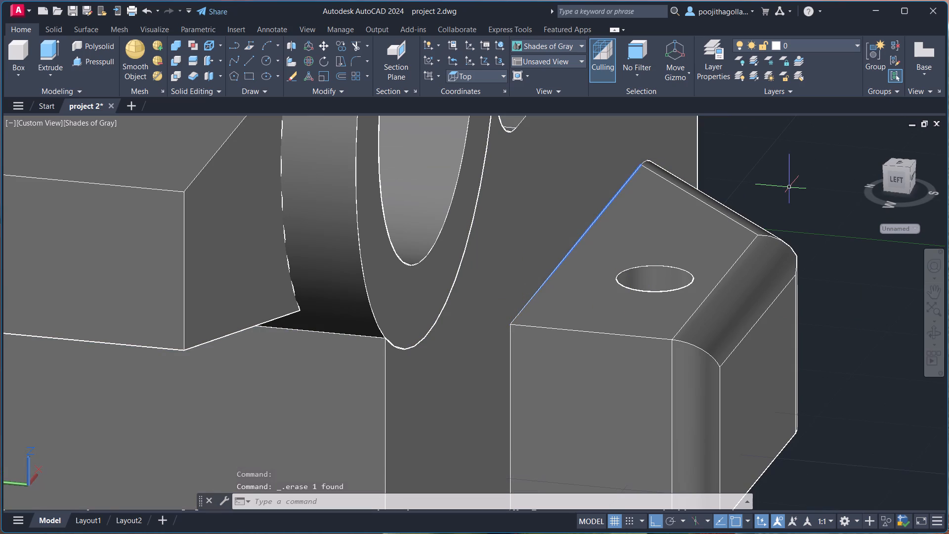
Draw a 3-unit line upward on the body's face from the top inner corner of the front lug's square end.
left_click(925, 334)
left_click(939, 337)
left_click_drag(906, 340, 852, 349)
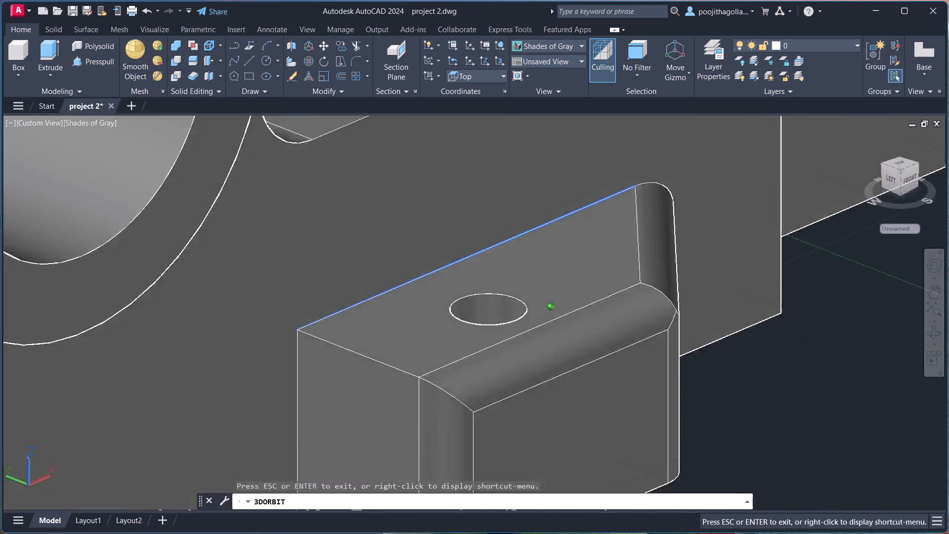
left_click_drag(852, 349, 800, 329)
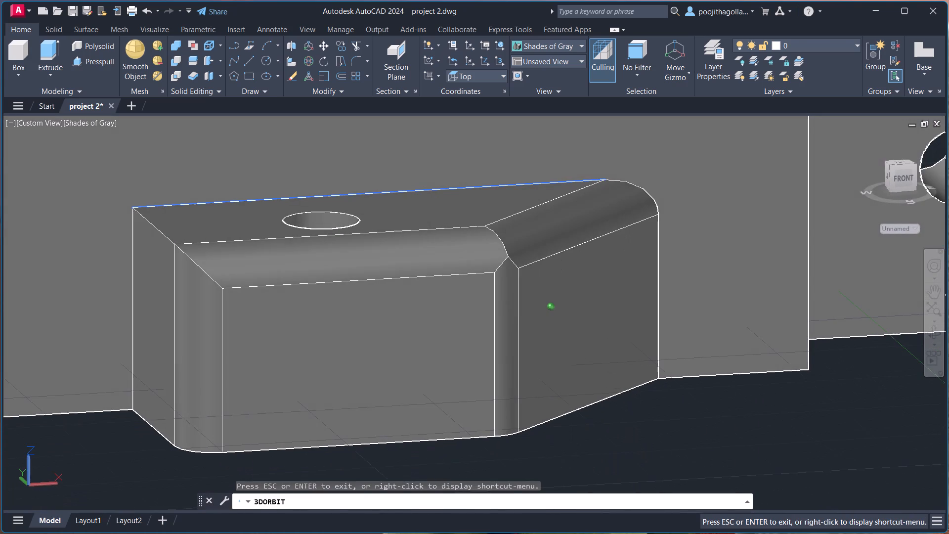
left_click_drag(800, 329, 800, 331)
key("Escape")
key("l")
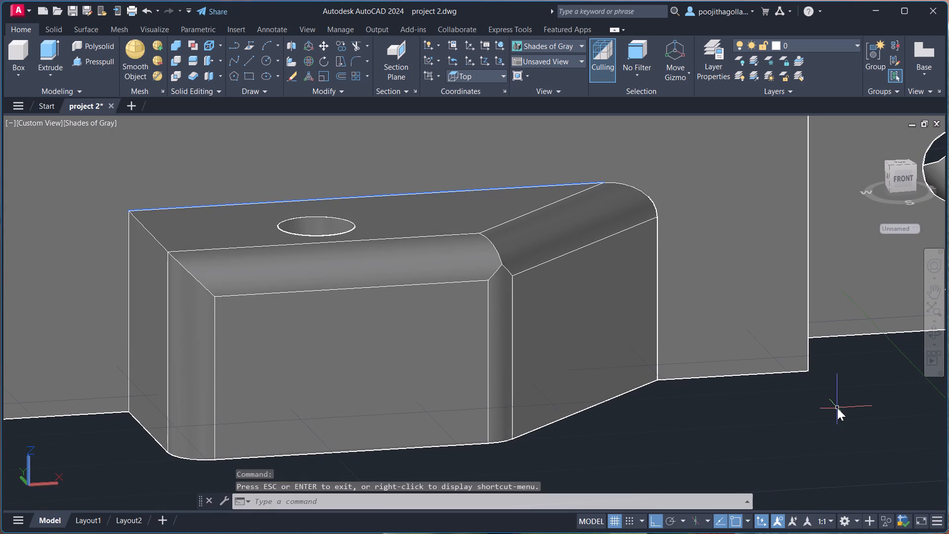
key("Return")
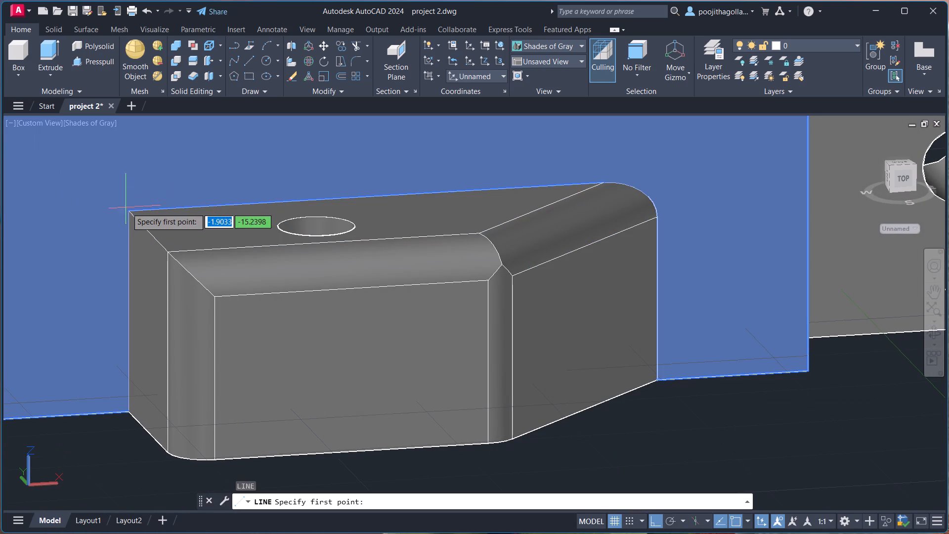
left_click(130, 213)
scroll(131, 157, "down", 3)
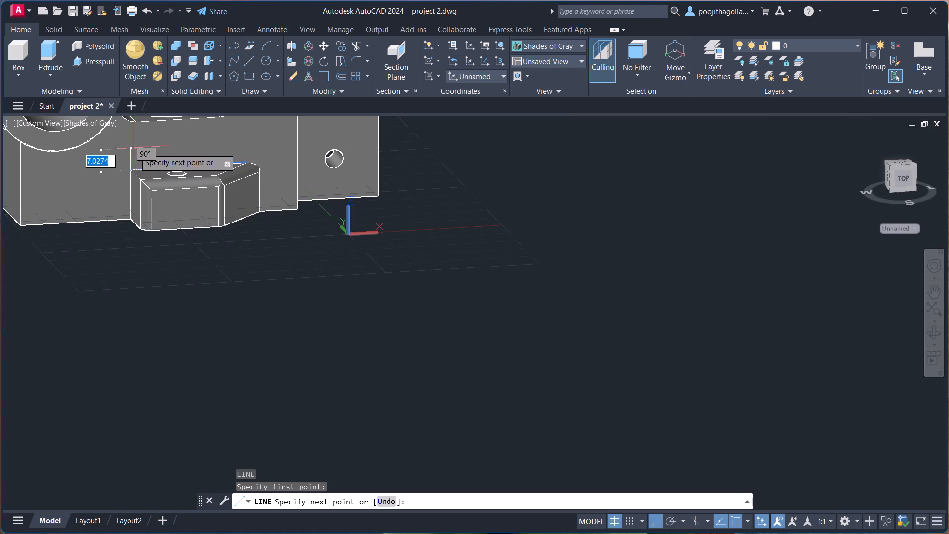
key("3")
key("Return")
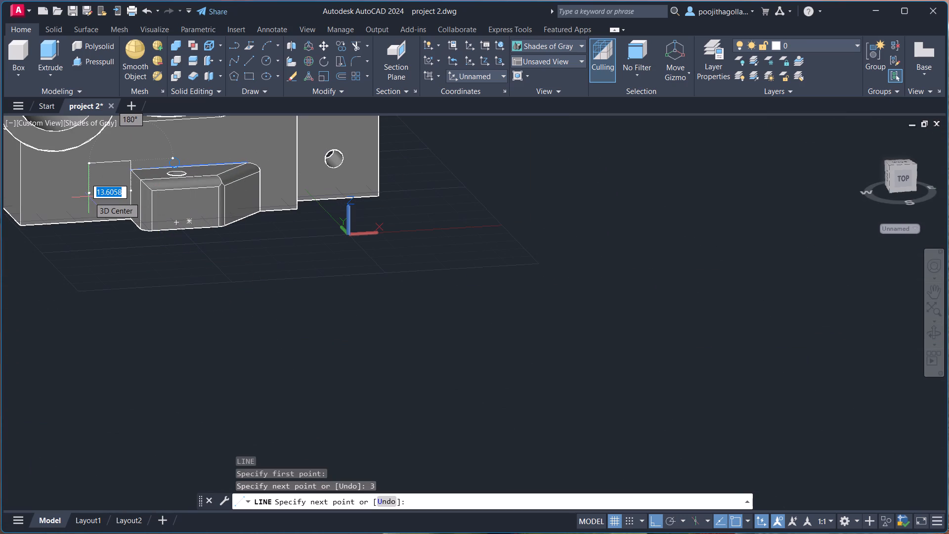
key("Escape")
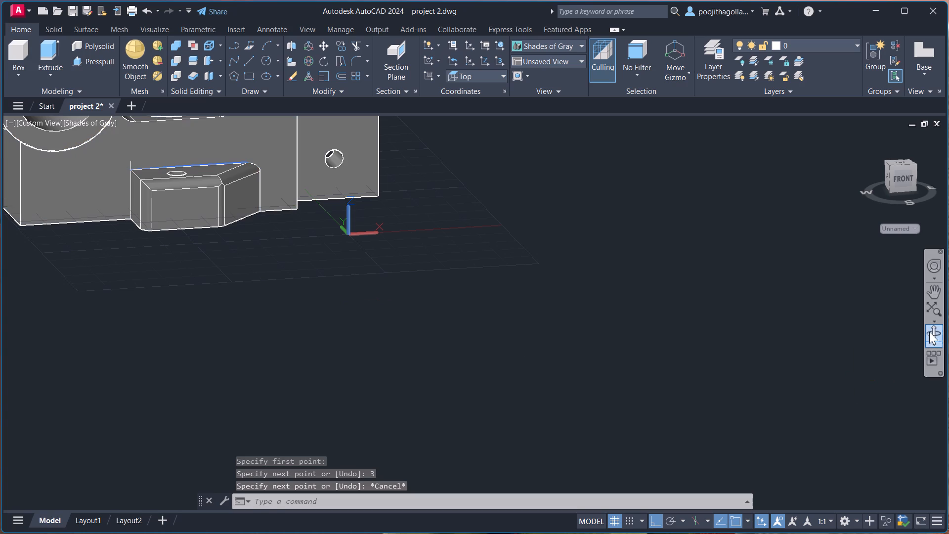
Draw a 3-unit line outward from the same corner along the top edge of the front lug's square end.
left_click(929, 332)
left_click_drag(251, 249, 315, 262)
scroll(230, 206, "up", 1)
scroll(230, 206, "down", 1)
scroll(230, 206, "up", 3)
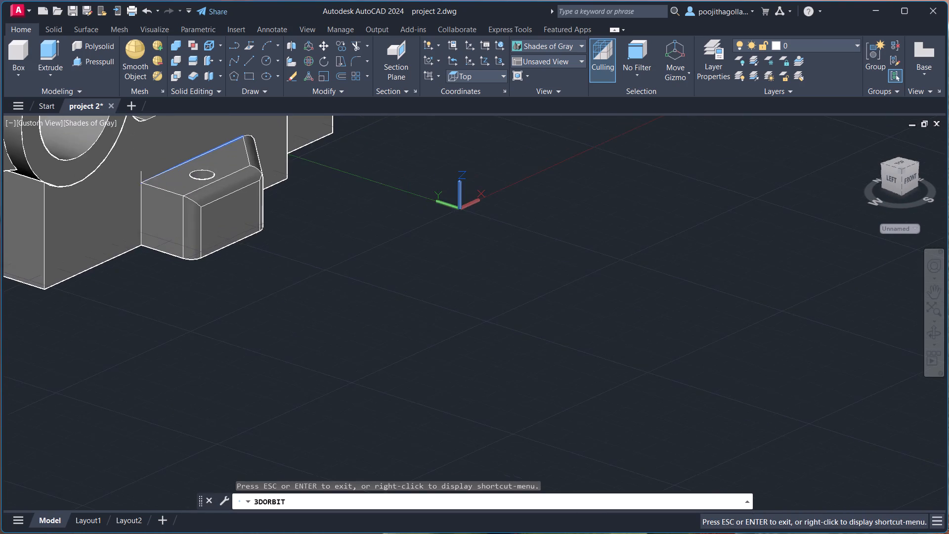
middle_click_drag(67, 221, 372, 353)
scroll(440, 374, "up", 4)
scroll(437, 309, "up", 5)
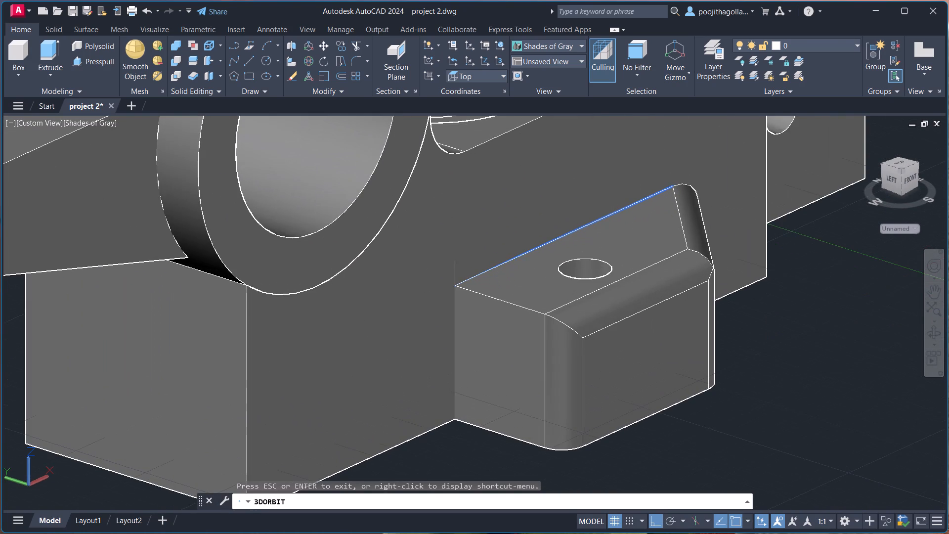
key("Escape")
key("l")
key("Return")
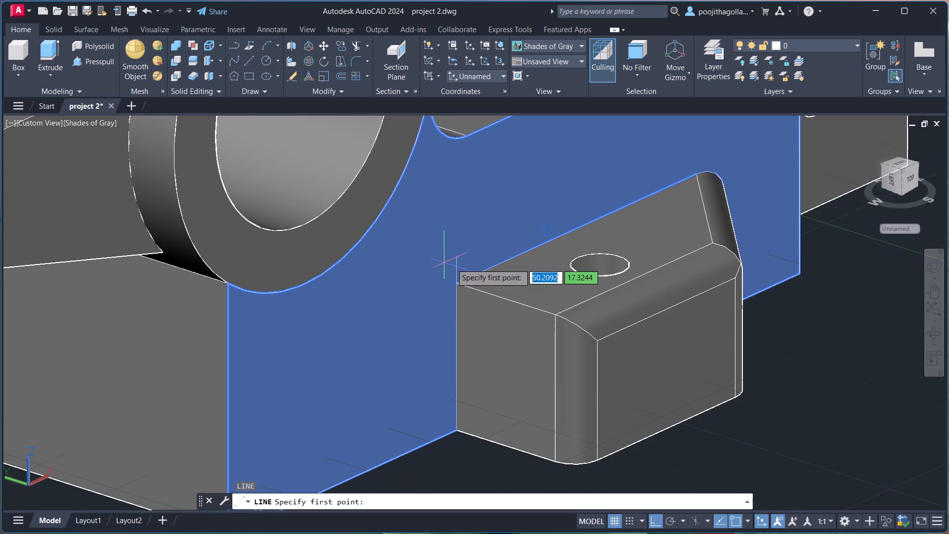
left_click(455, 284)
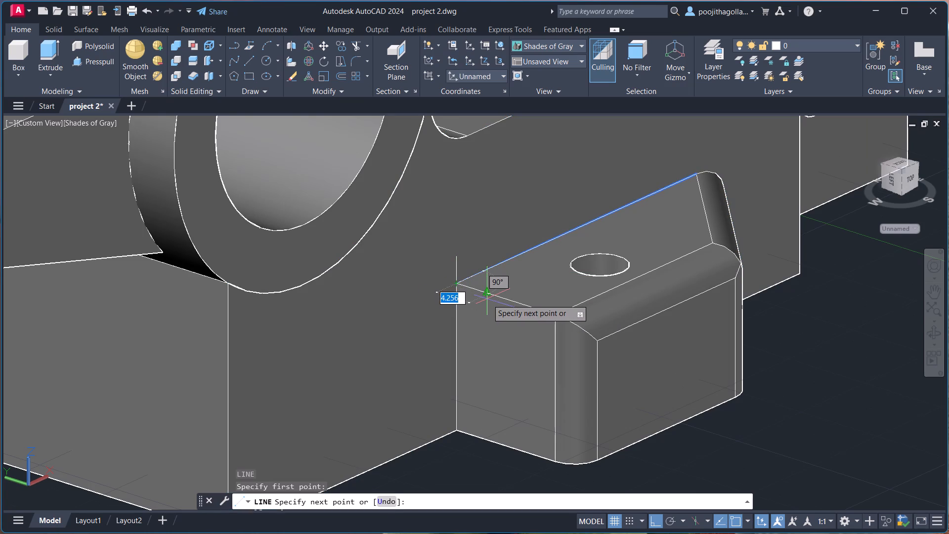
key("3")
key("Return")
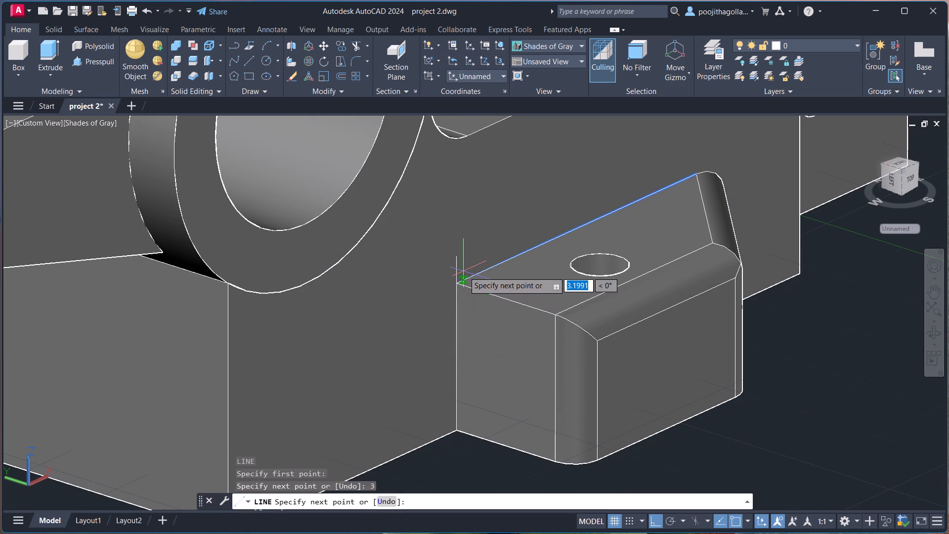
key("Escape")
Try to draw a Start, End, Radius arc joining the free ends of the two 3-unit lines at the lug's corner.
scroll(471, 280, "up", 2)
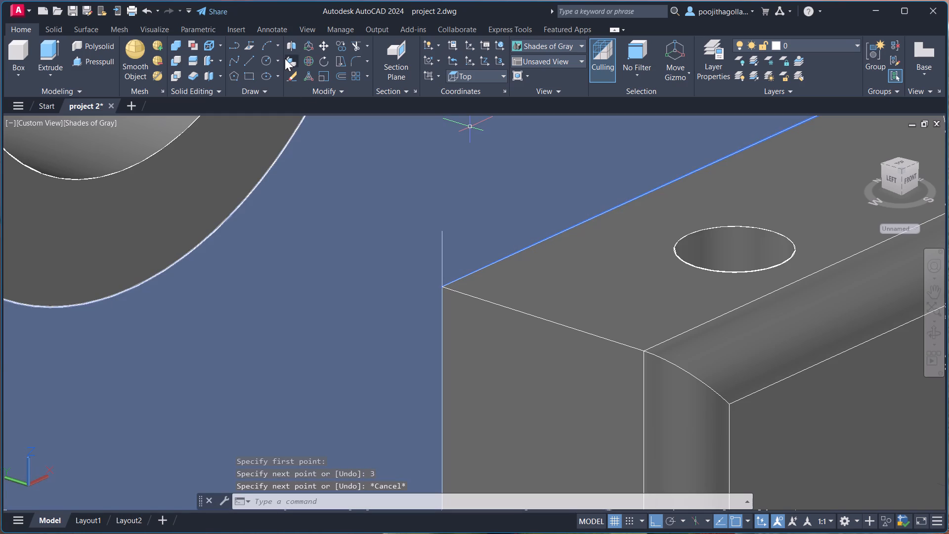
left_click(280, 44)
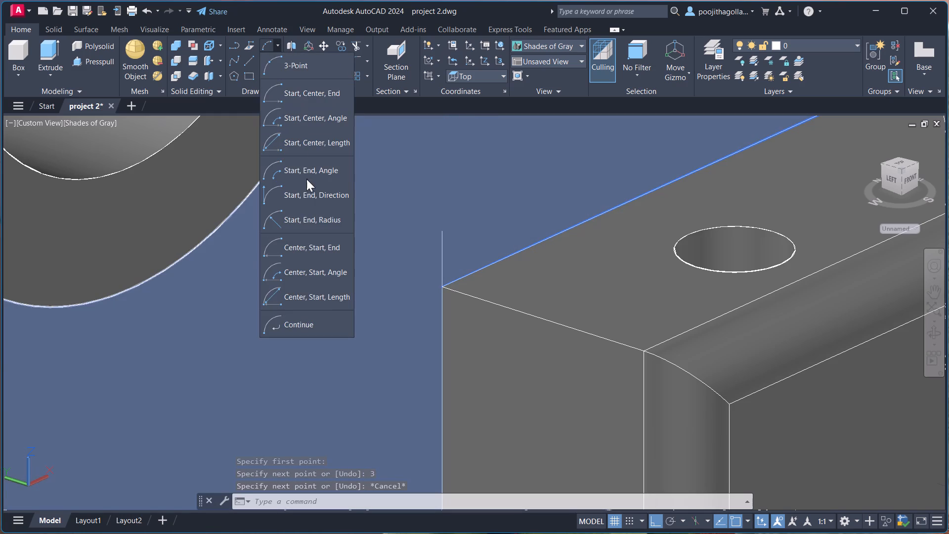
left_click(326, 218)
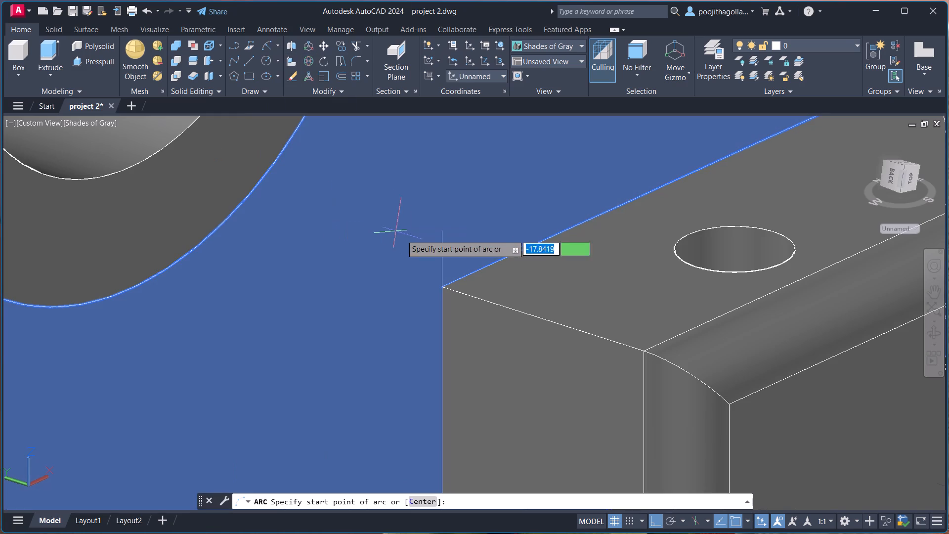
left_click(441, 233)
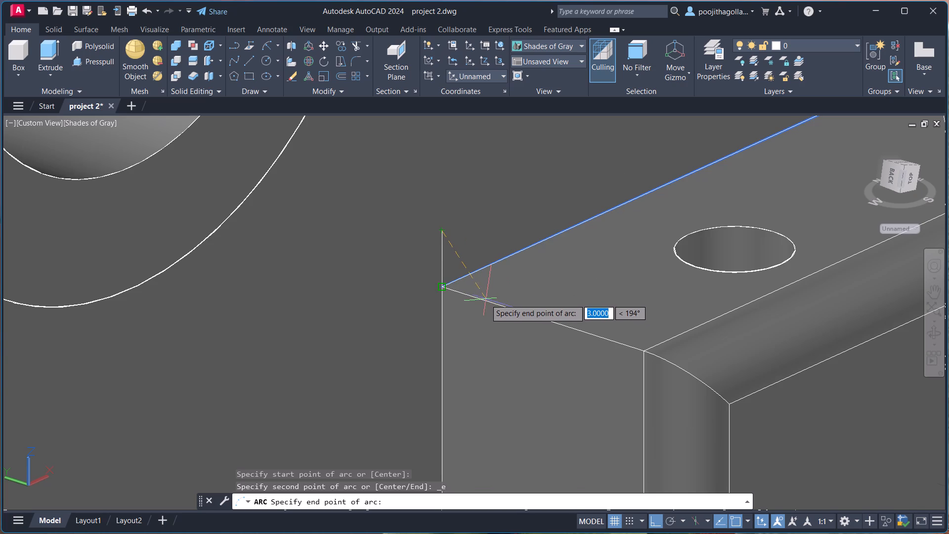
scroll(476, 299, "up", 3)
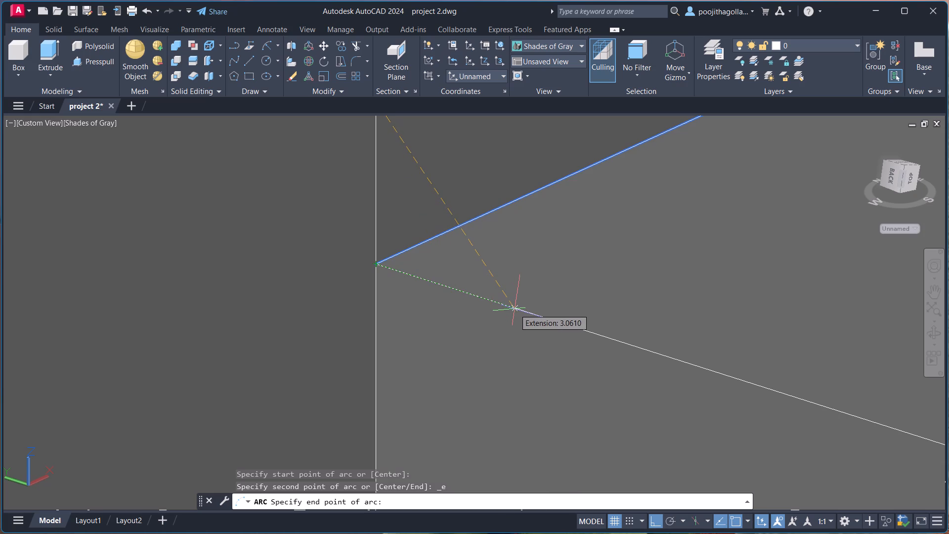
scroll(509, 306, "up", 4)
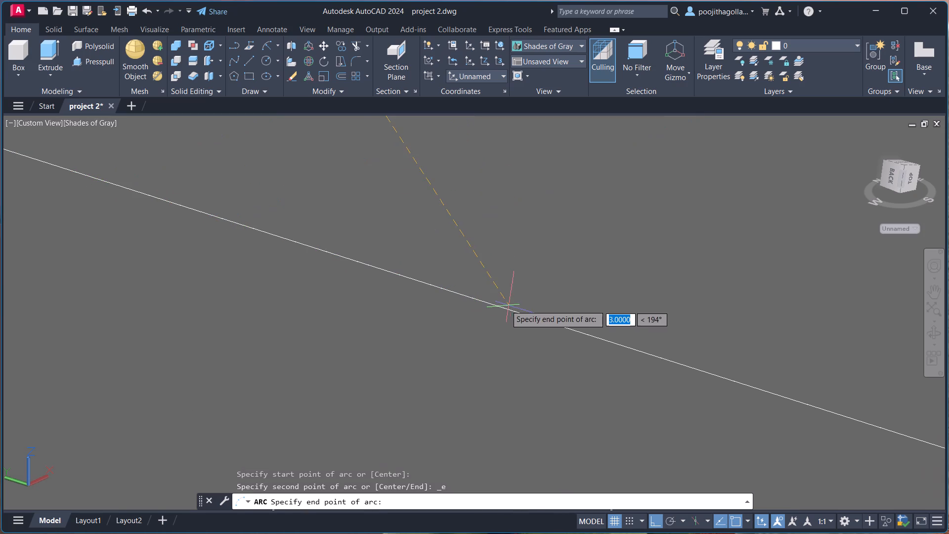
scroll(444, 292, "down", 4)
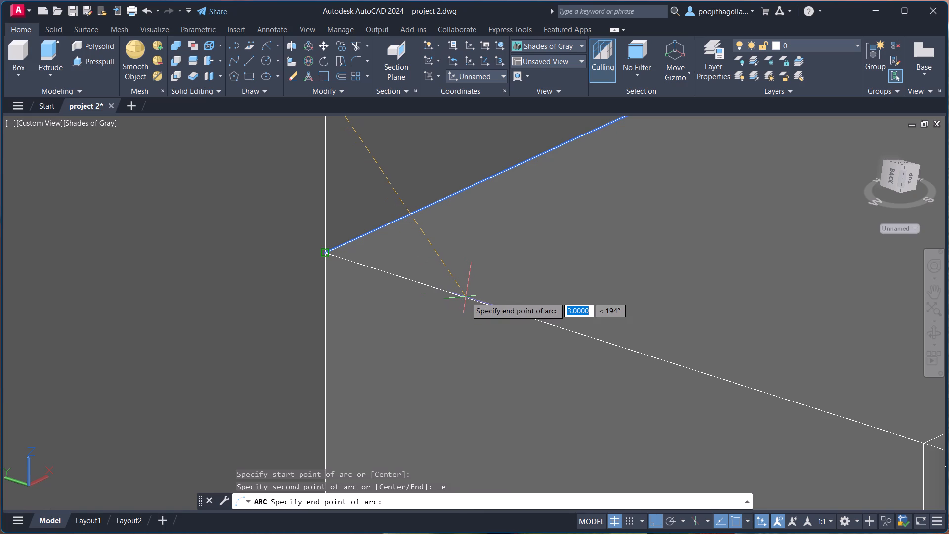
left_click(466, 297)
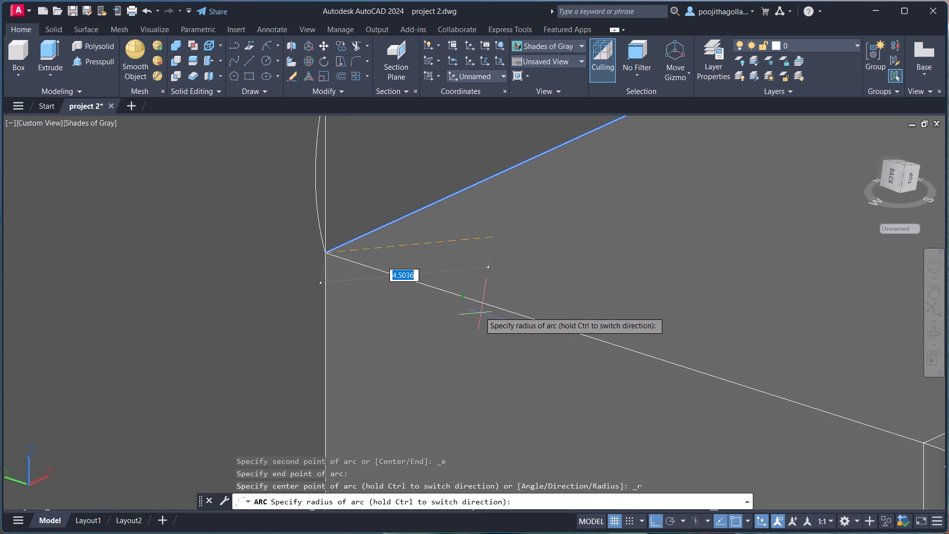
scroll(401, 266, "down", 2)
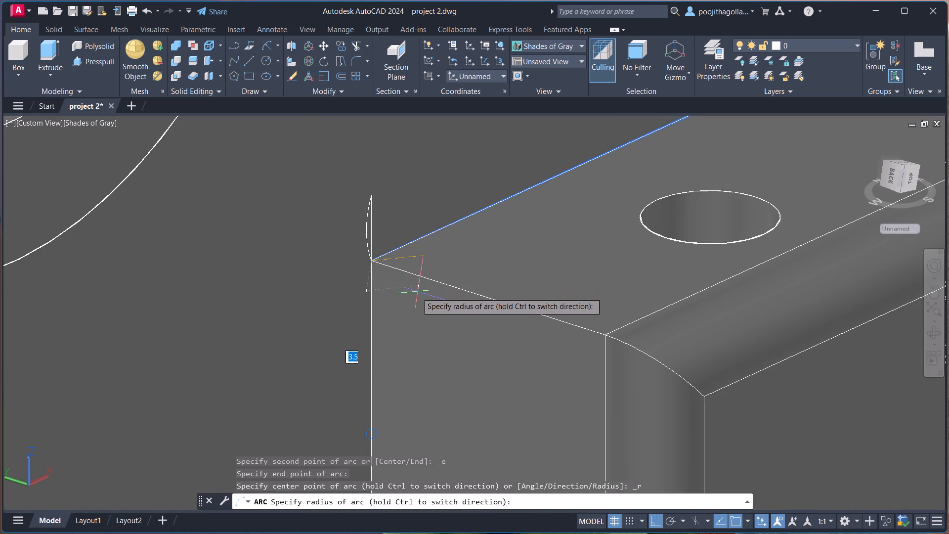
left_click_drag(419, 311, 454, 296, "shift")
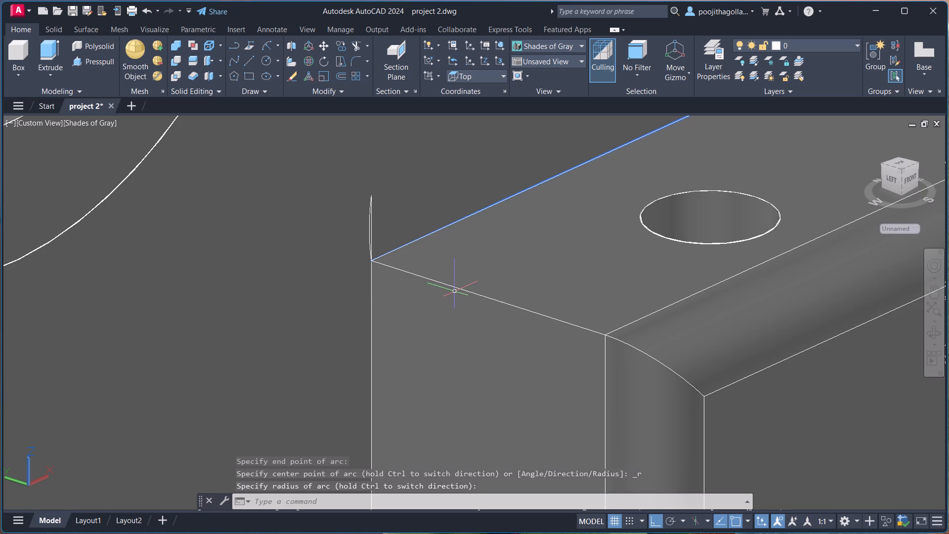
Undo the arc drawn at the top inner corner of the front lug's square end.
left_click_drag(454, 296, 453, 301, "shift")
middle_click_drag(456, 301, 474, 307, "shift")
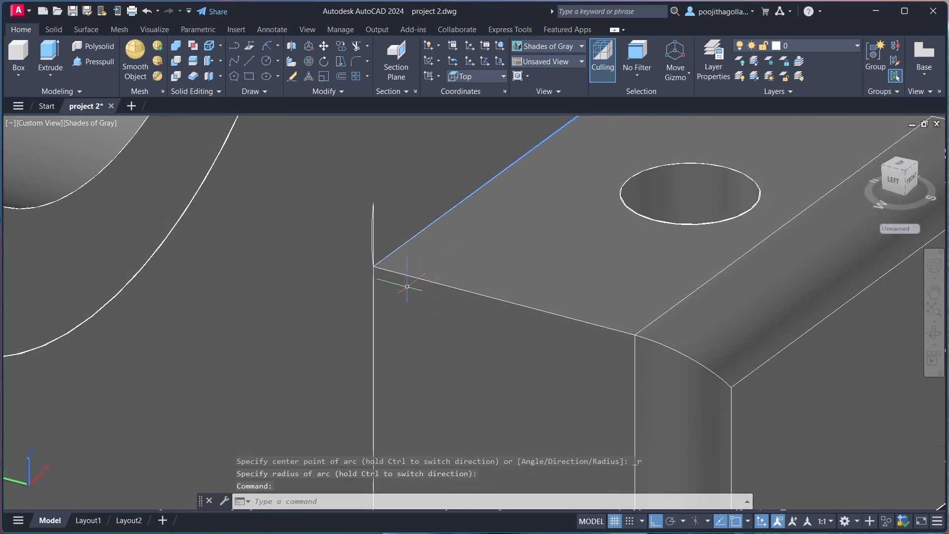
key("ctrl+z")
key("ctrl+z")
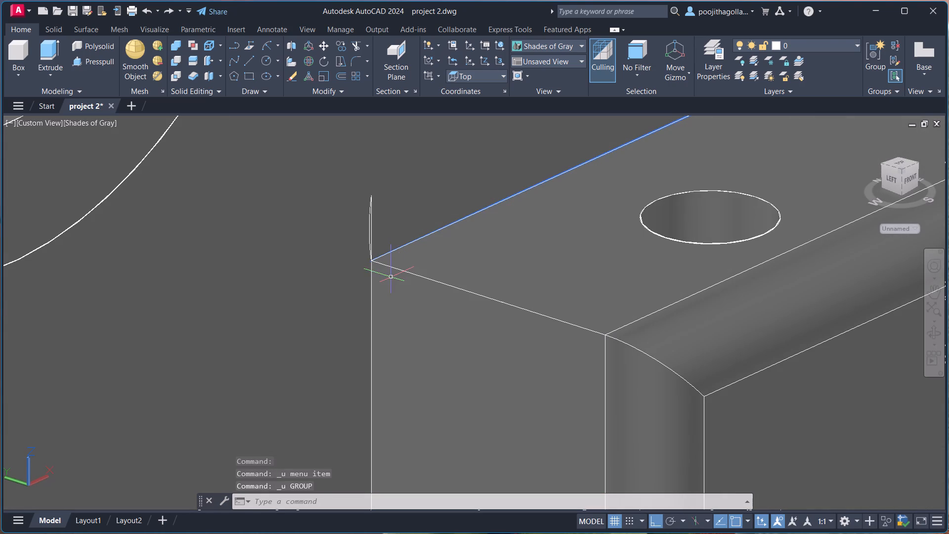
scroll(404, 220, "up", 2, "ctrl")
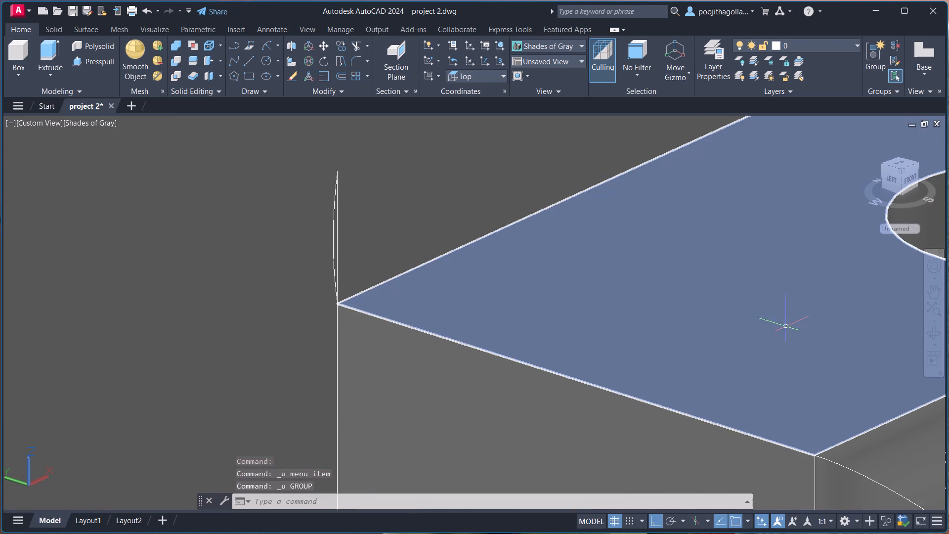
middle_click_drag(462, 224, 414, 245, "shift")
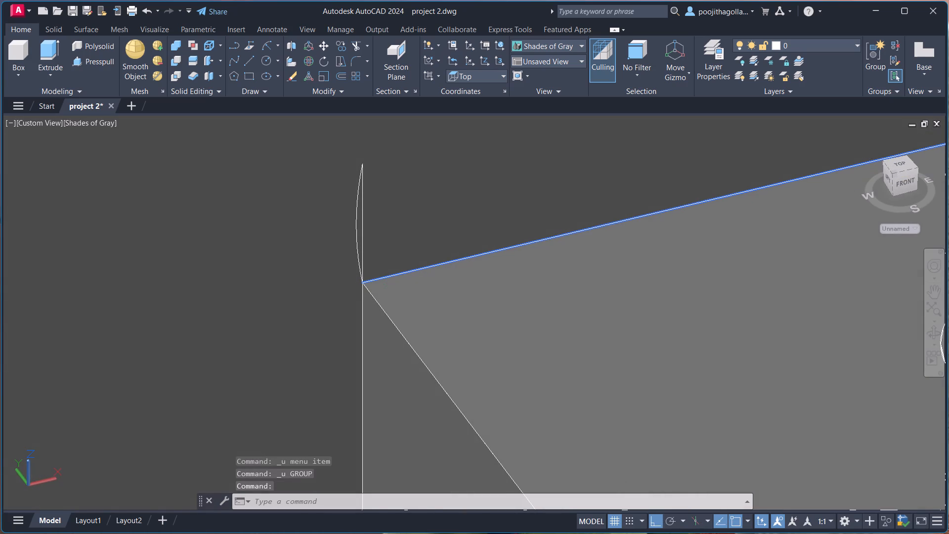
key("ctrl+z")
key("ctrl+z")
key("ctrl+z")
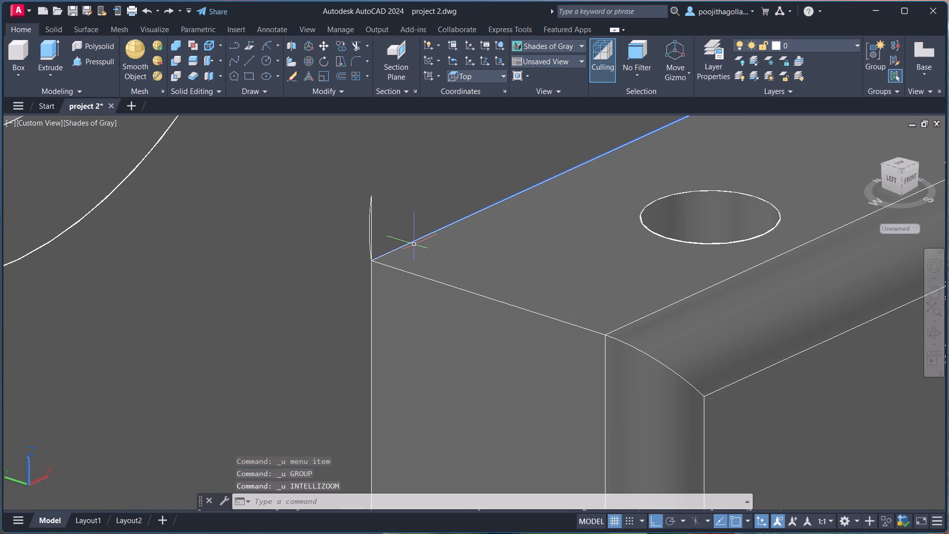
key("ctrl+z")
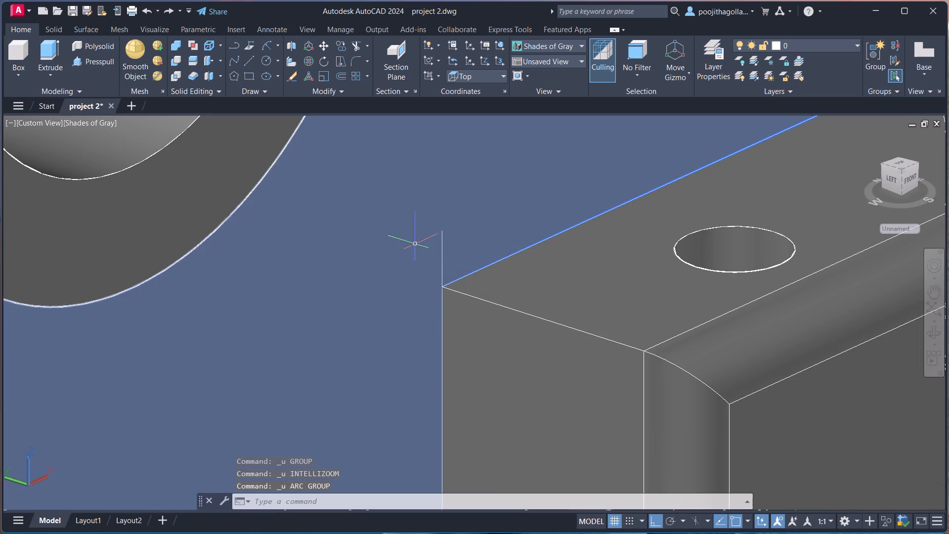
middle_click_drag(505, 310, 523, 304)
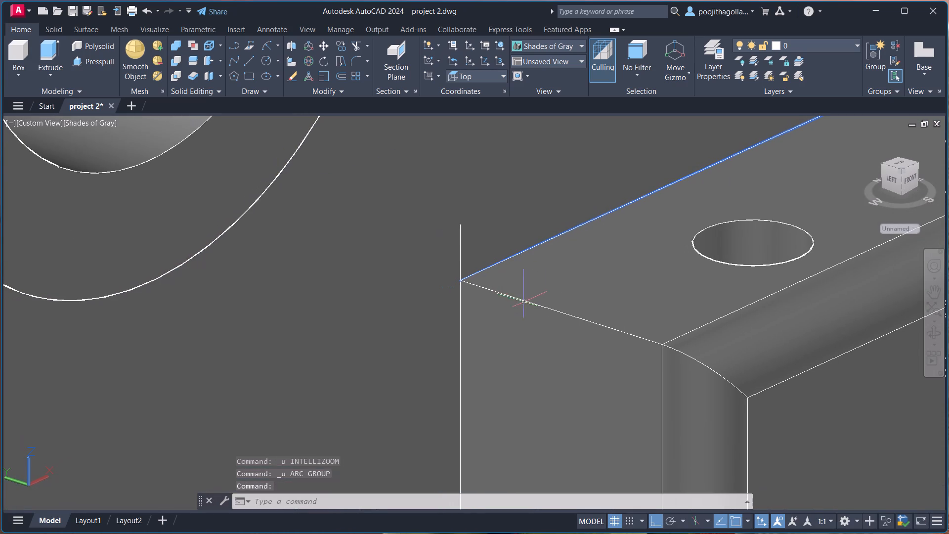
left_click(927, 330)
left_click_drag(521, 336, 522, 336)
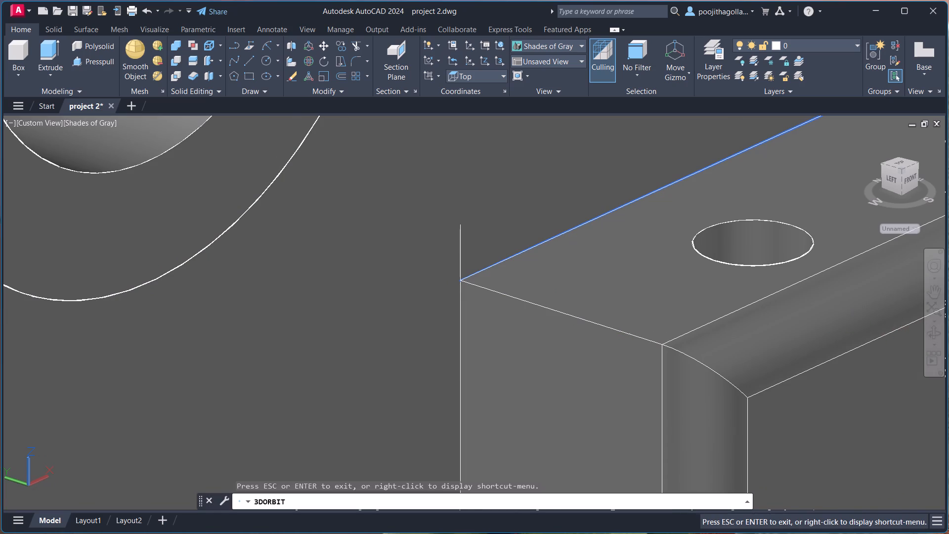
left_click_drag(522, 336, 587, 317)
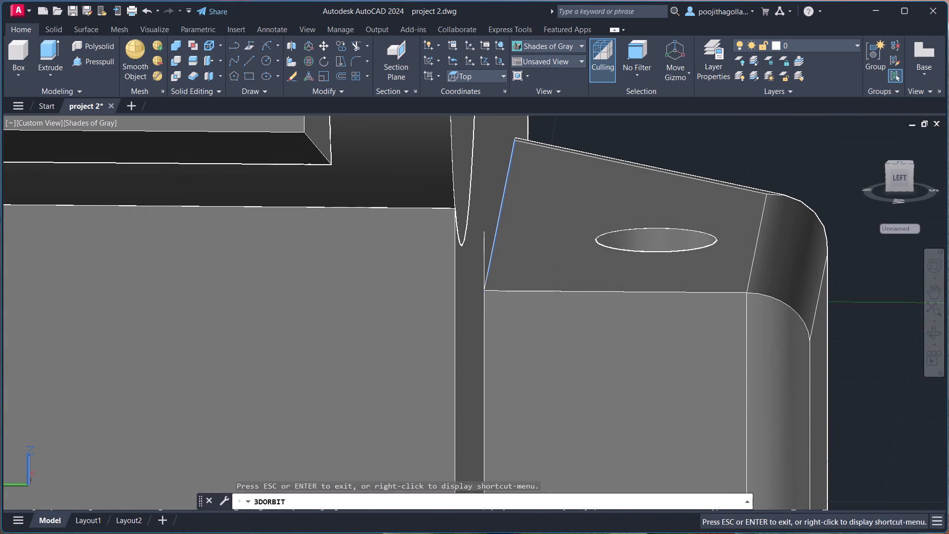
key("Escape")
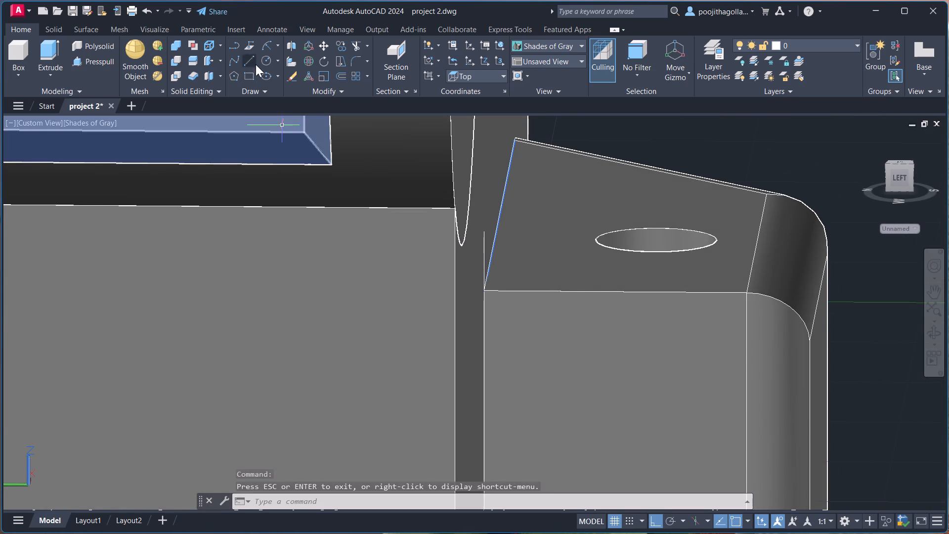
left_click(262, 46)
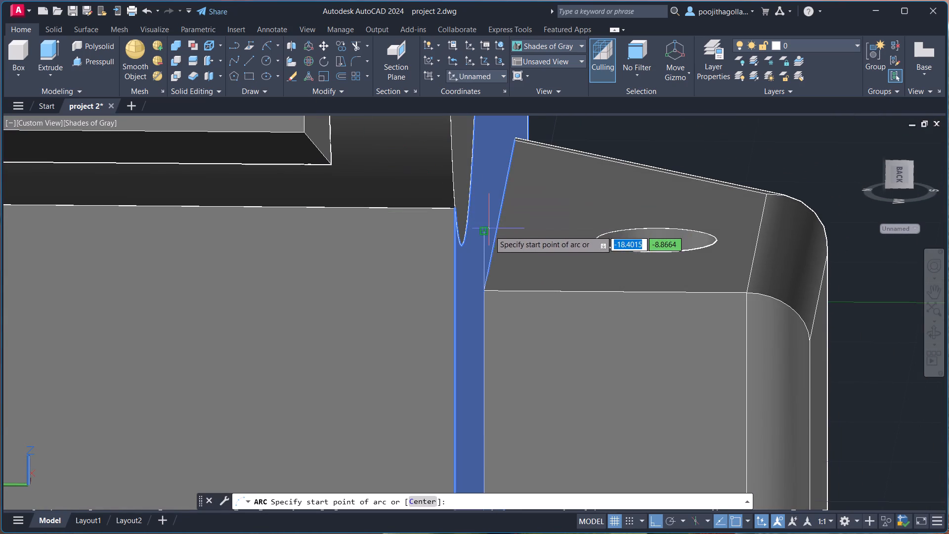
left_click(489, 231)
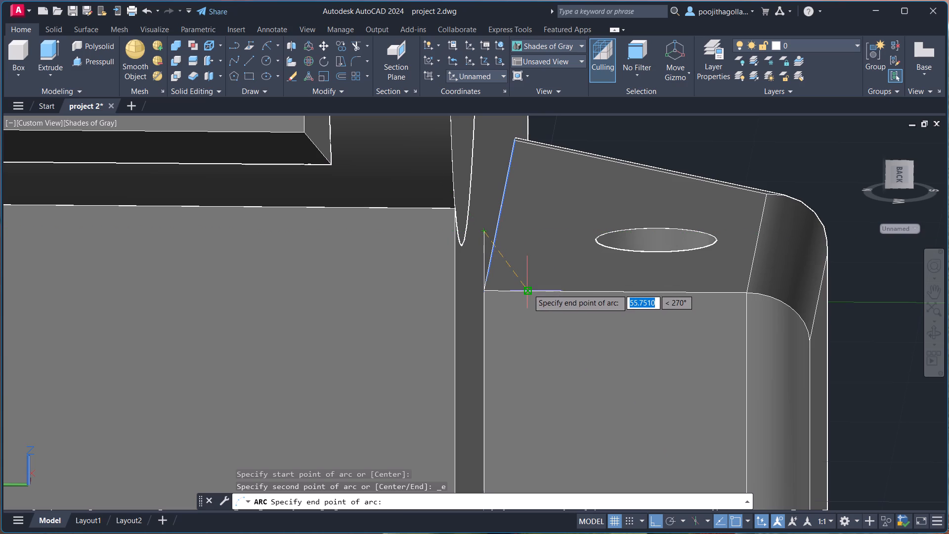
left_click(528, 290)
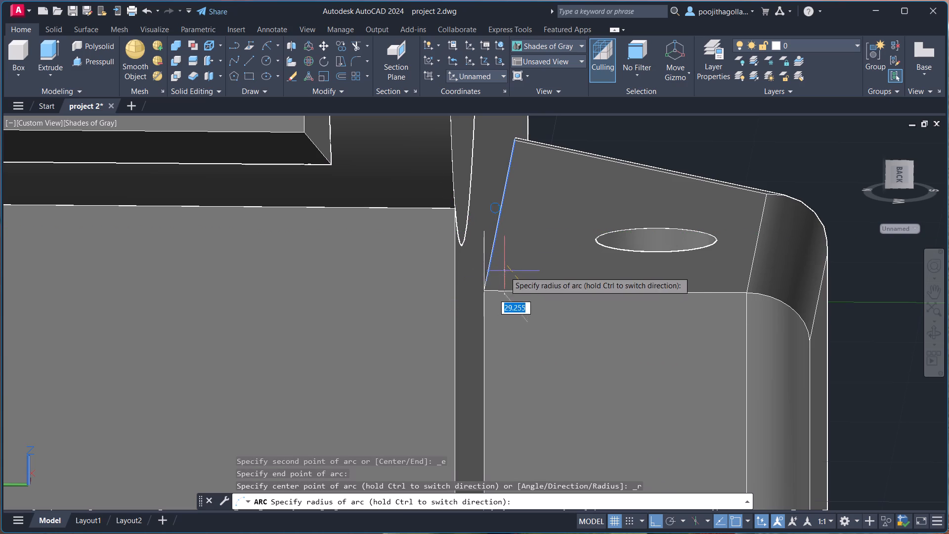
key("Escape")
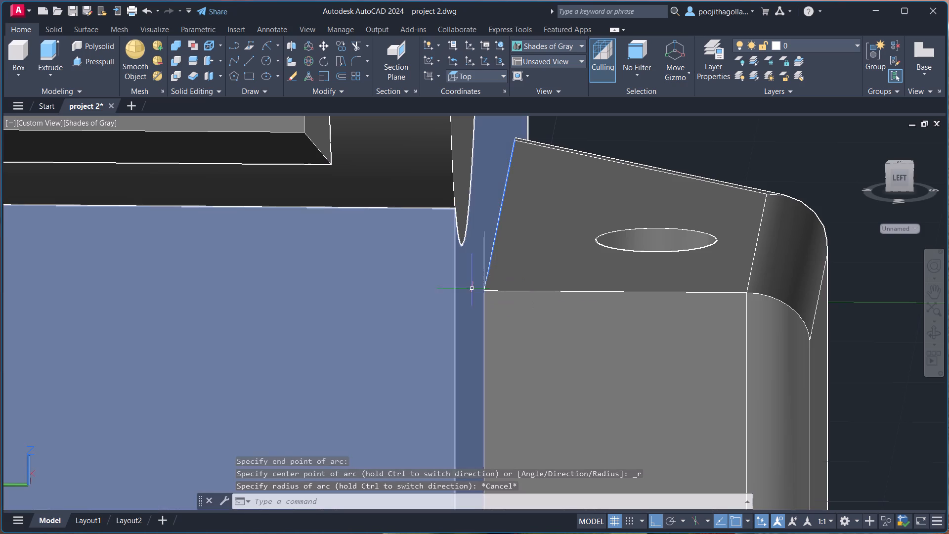
Define a UCS with its origin on the body's face beside the front lug's top edge, X pointing outward and Y upward.
left_click(929, 338)
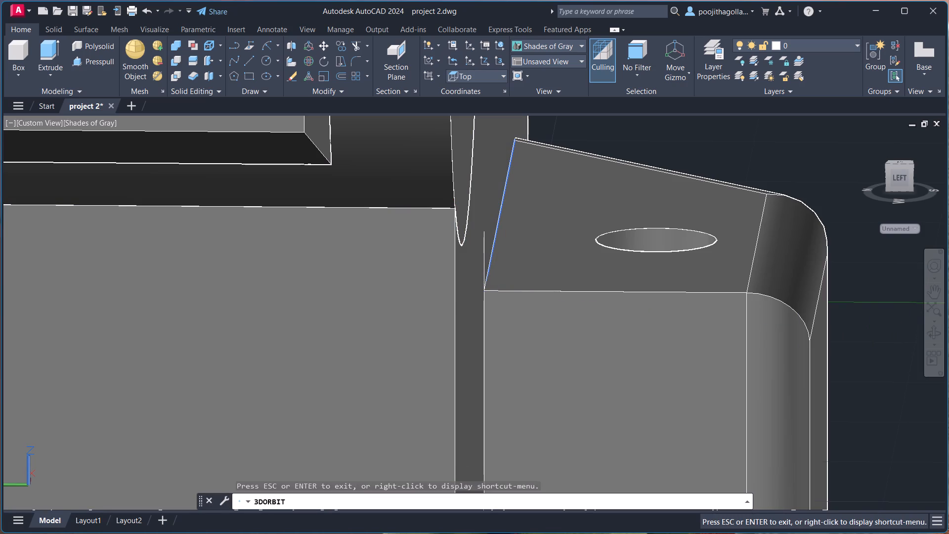
left_click(797, 323)
left_click_drag(797, 323, 766, 326)
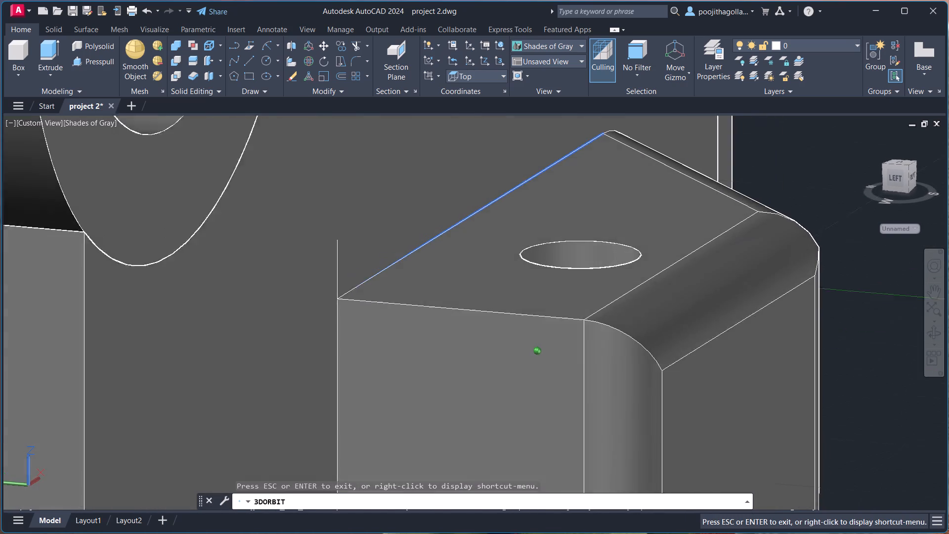
left_click_drag(766, 326, 767, 328)
key("Escape")
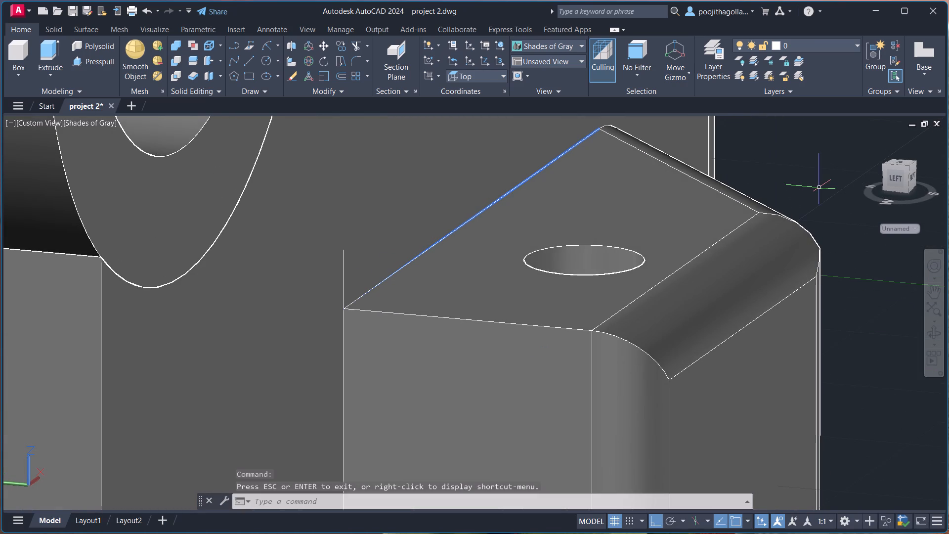
type("ucs")
key("Return")
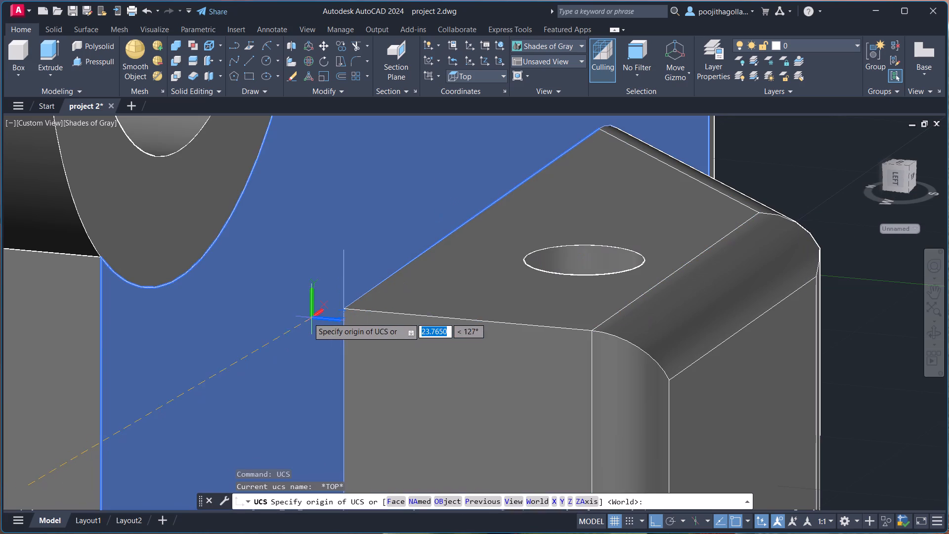
left_click(303, 311)
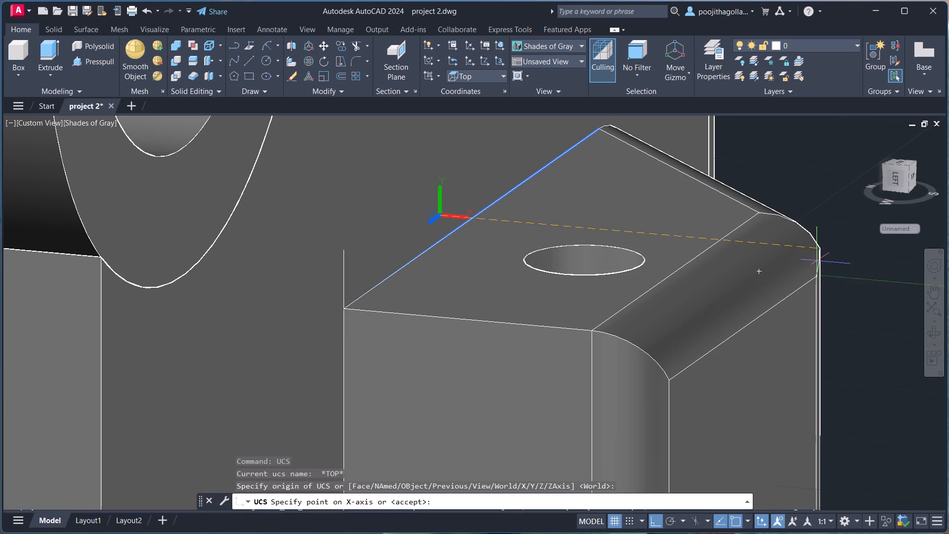
left_click(847, 268)
scroll(849, 267, "down", 2)
middle_click_drag(757, 254, 742, 395)
scroll(736, 365, "down", 2)
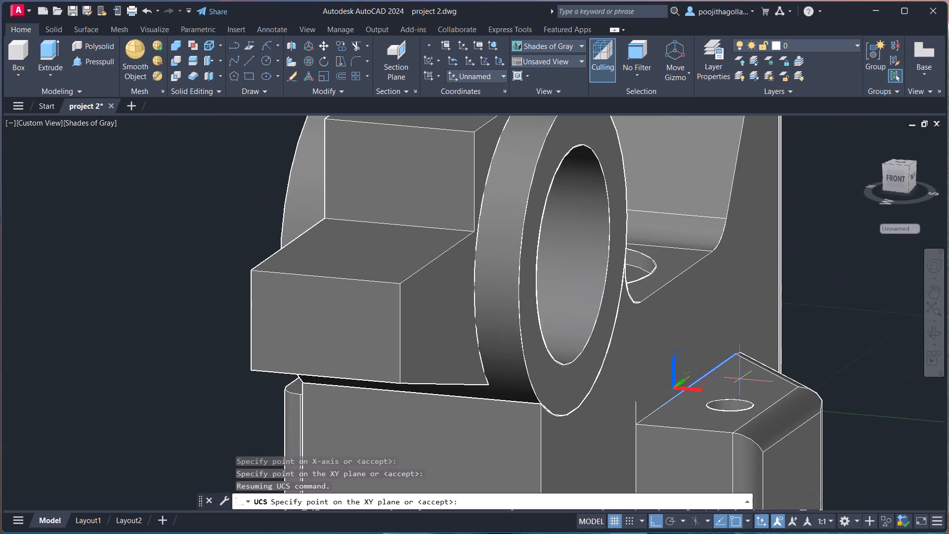
scroll(735, 365, "down", 2)
left_click(705, 243)
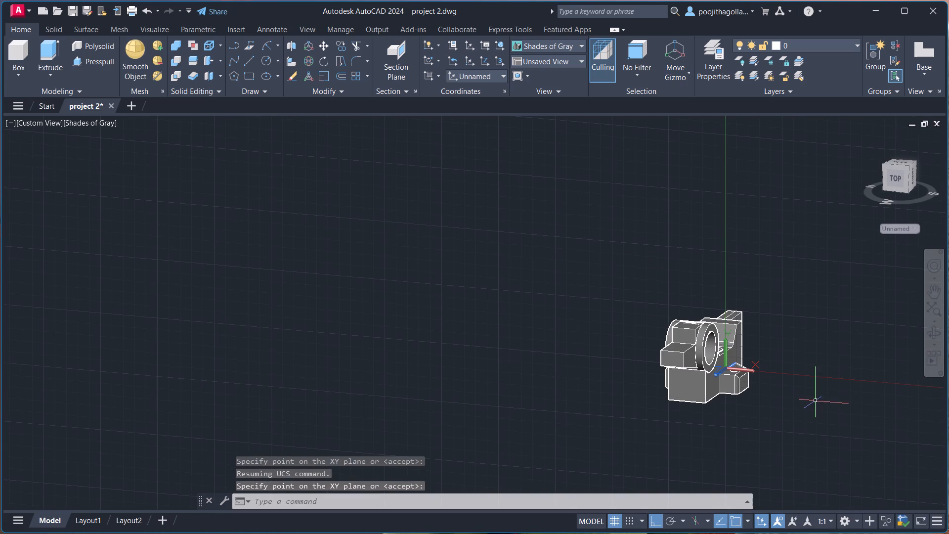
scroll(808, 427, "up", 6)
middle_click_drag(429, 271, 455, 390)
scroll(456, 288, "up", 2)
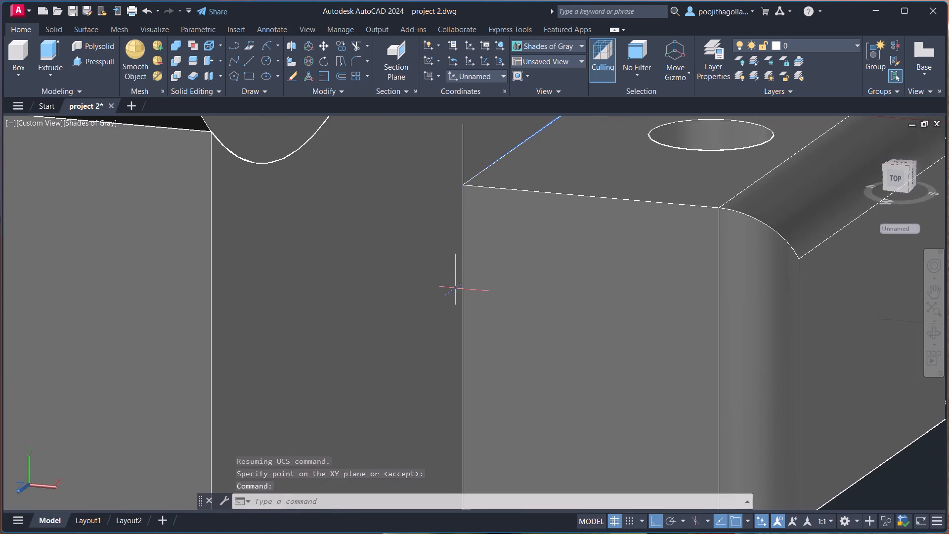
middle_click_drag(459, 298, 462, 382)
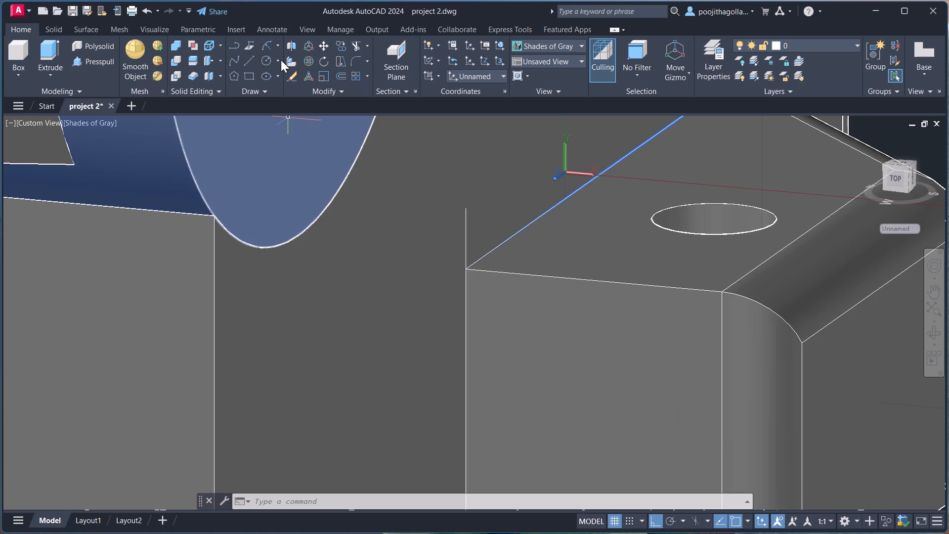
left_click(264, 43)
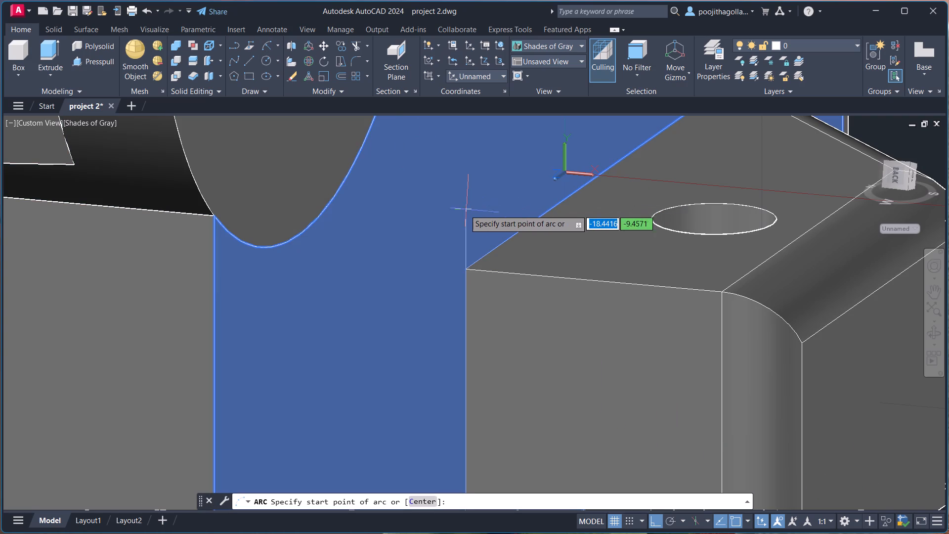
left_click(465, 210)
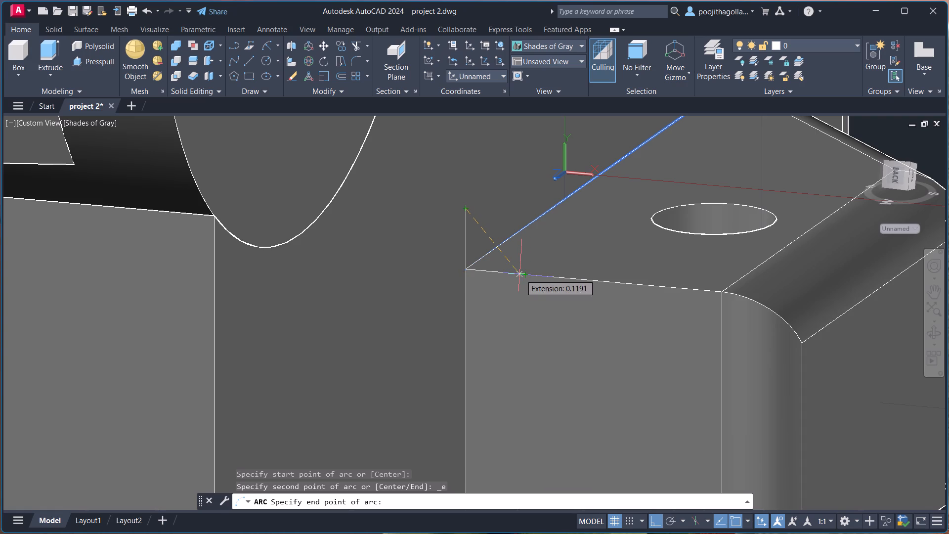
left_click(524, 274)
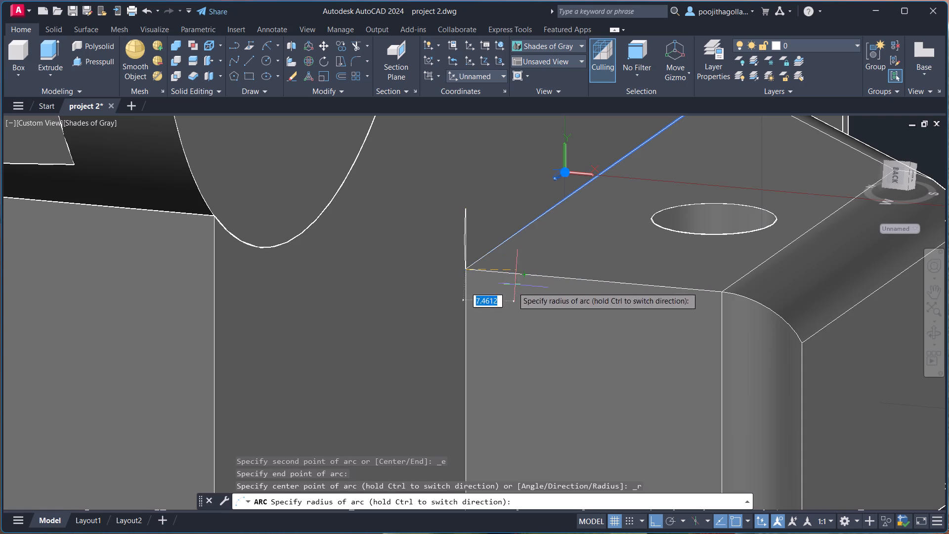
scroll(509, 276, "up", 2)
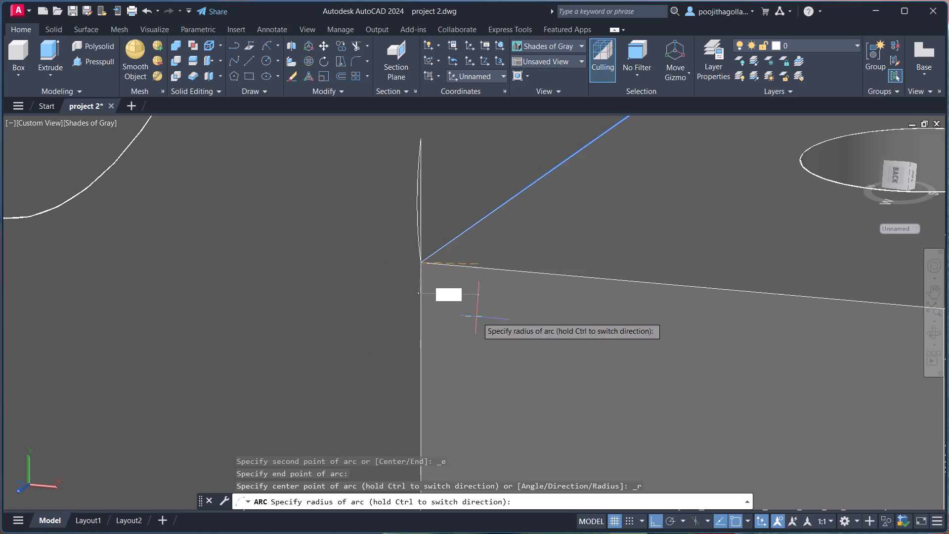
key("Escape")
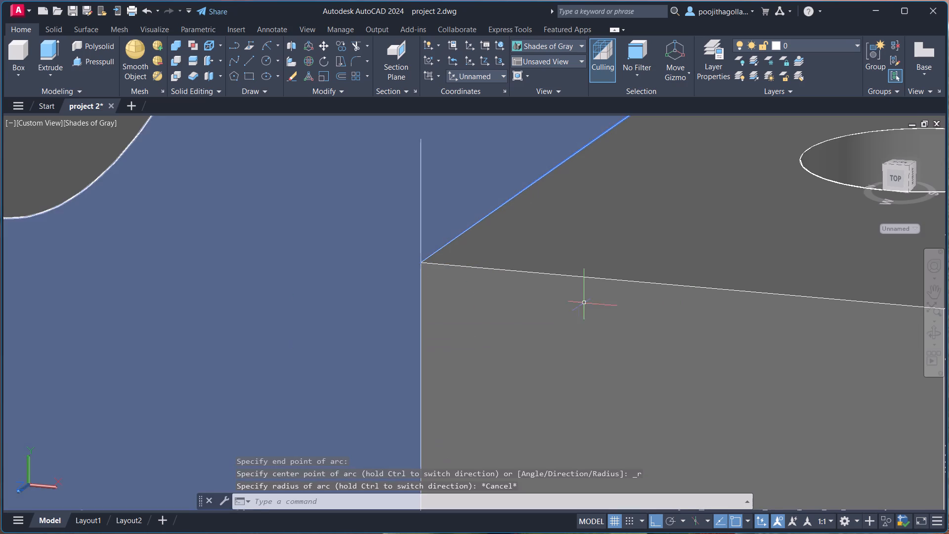
Examine the top inner corner of the front lug's square end and the short upright line drawn there.
left_click(928, 333)
left_click_drag(596, 293, 553, 316)
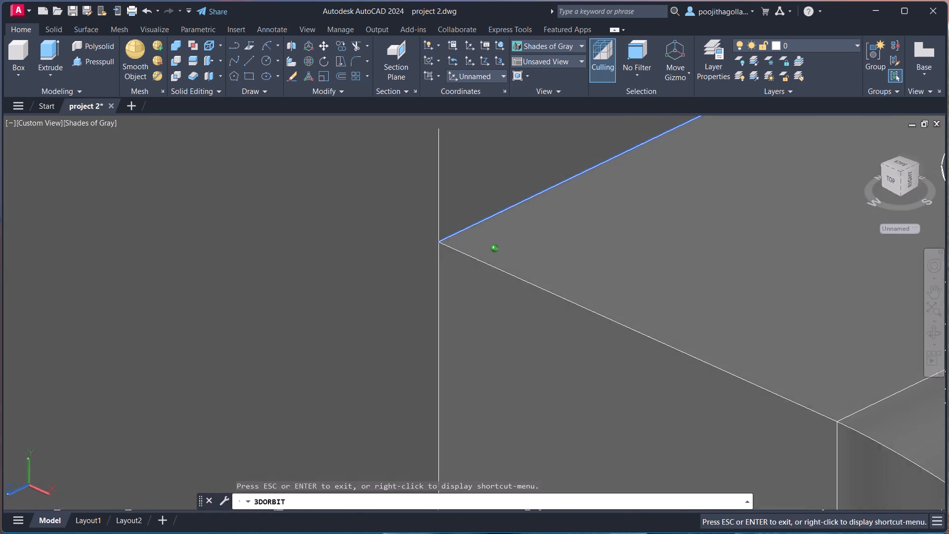
left_click_drag(553, 316, 399, 304)
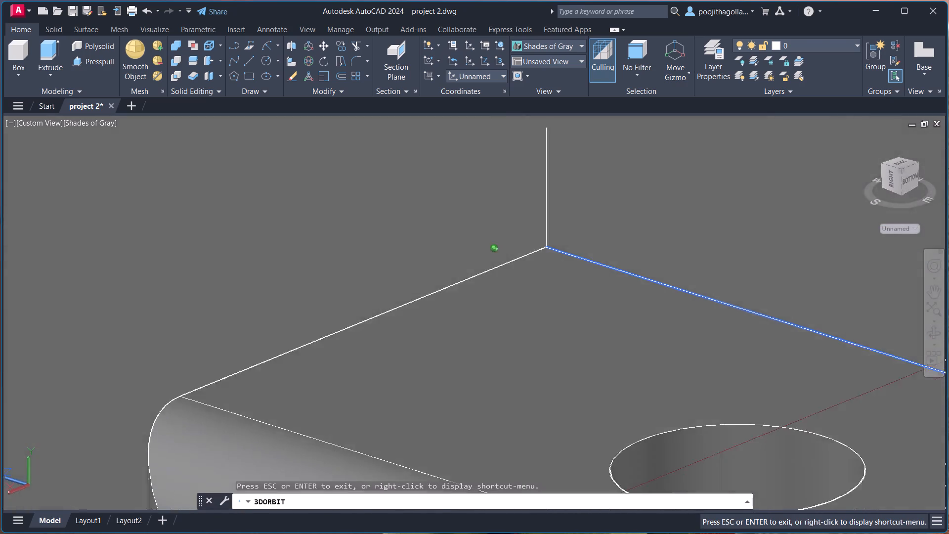
left_click_drag(399, 304, 555, 296)
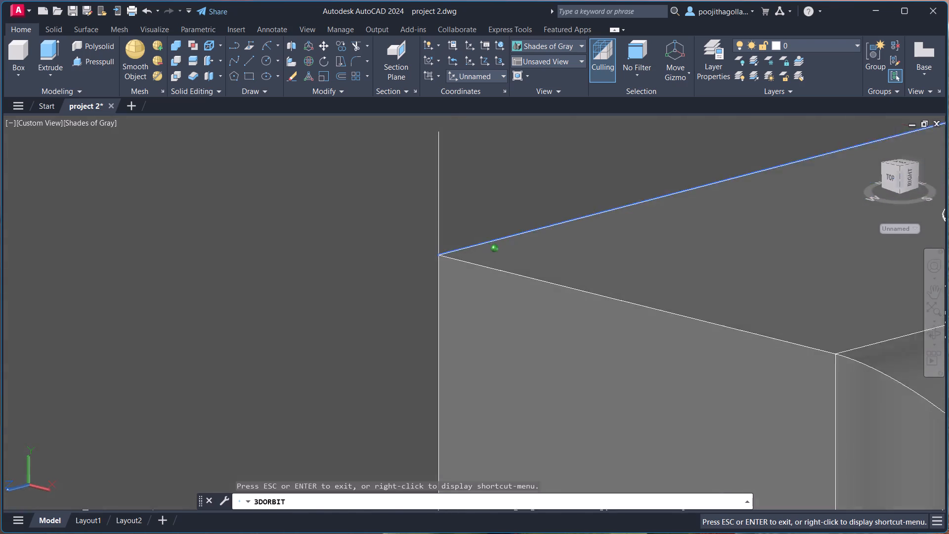
left_click_drag(555, 296, 563, 291)
scroll(572, 259, "down", 7)
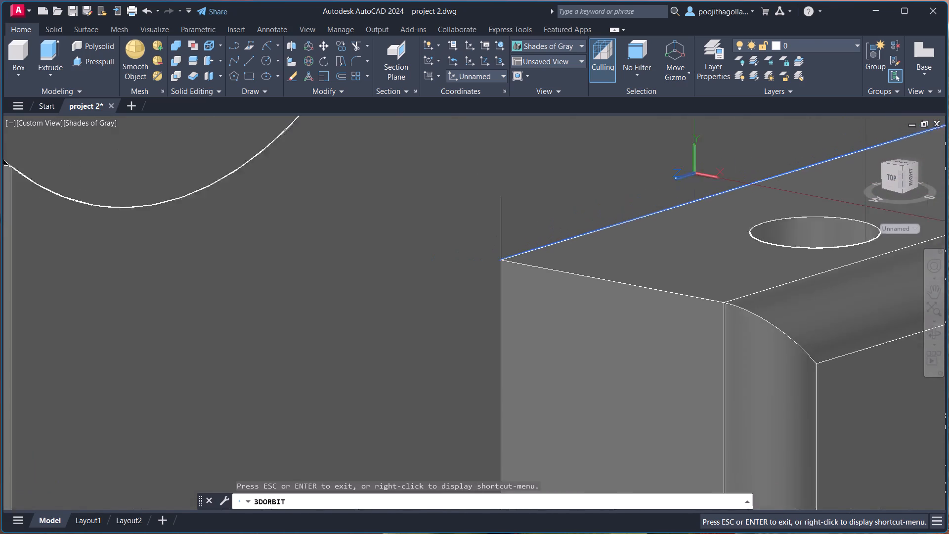
scroll(572, 267, "down", 11)
middle_click_drag(554, 318, 567, 369)
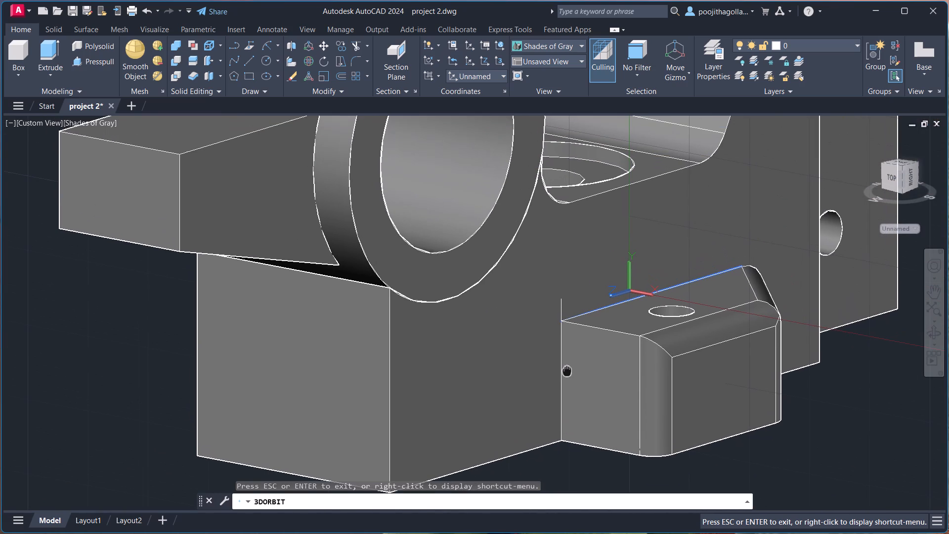
key("Escape")
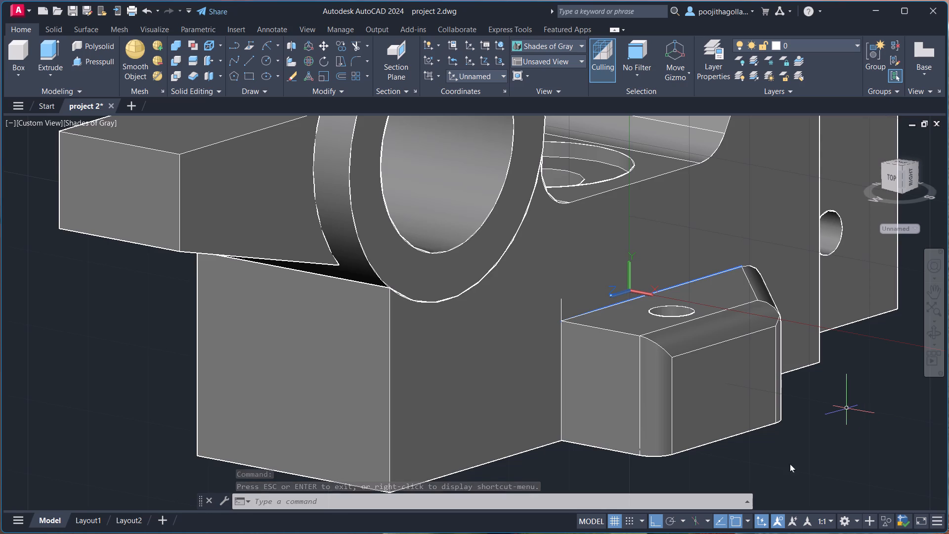
scroll(741, 250, "down", 1)
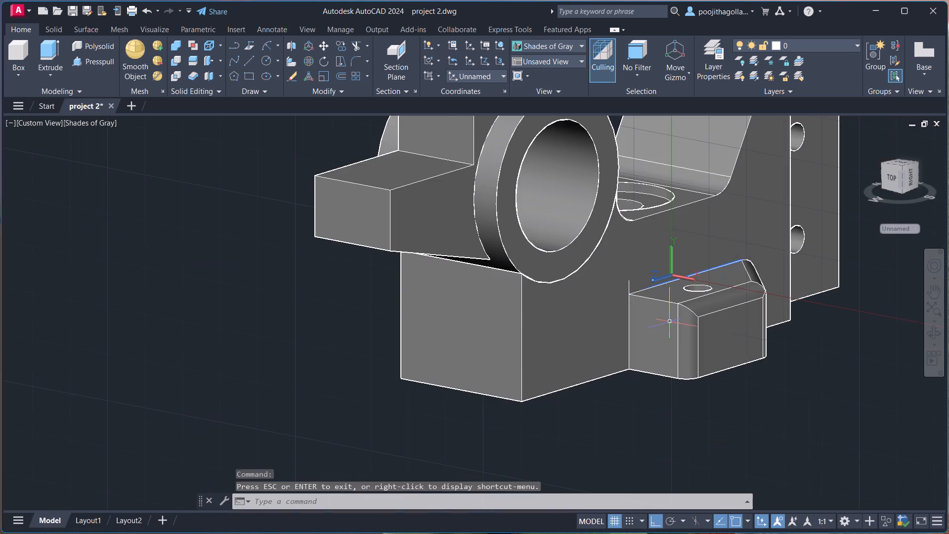
scroll(642, 300, "up", 3)
middle_click_drag(636, 289, 623, 257)
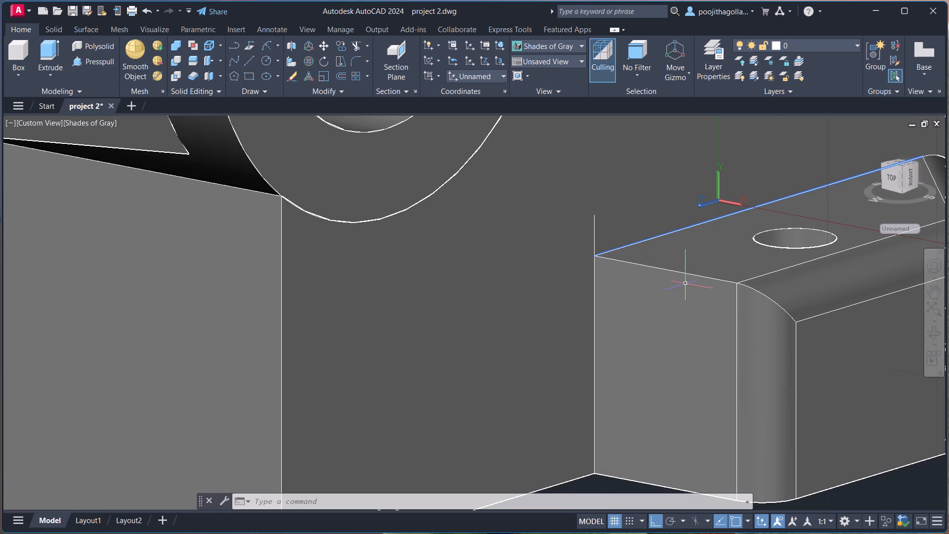
scroll(688, 282, "down", 2)
middle_click_drag(691, 280, 640, 294)
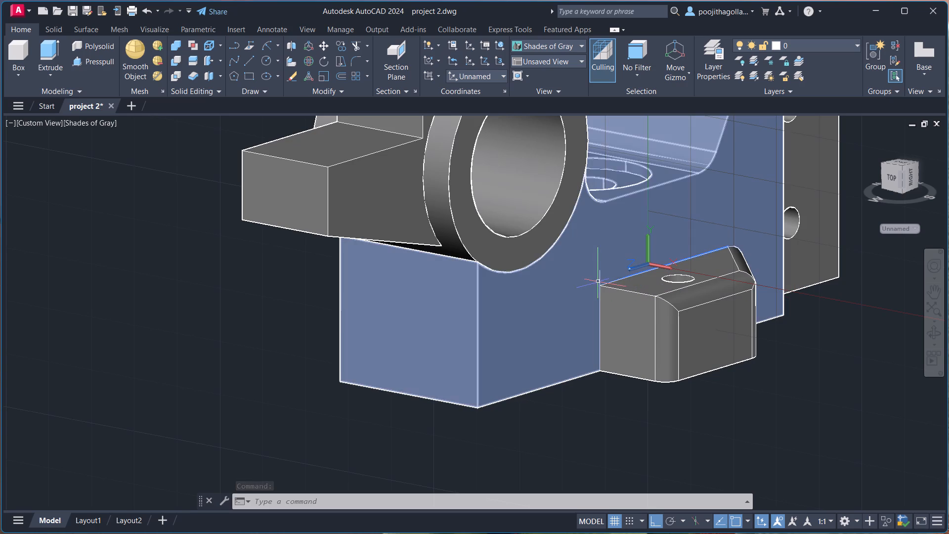
scroll(605, 272, "up", 4)
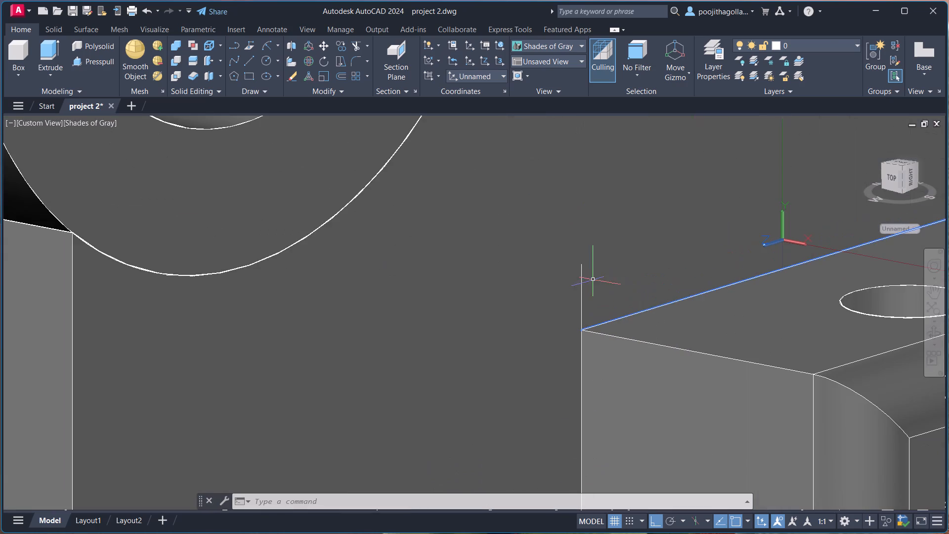
left_click(582, 287)
left_click(582, 291)
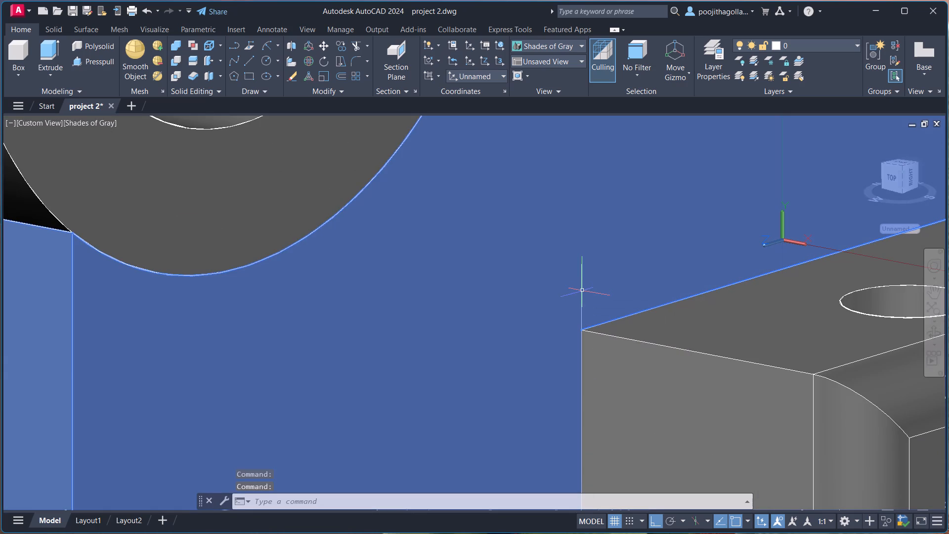
scroll(582, 314, "down", 5)
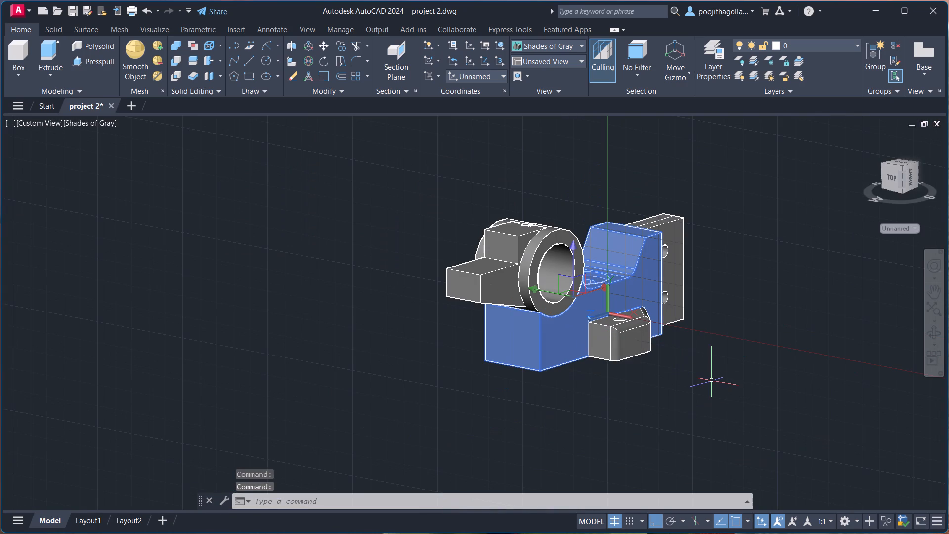
key("Escape")
Inspect the bracket's arm, the small hole on top of the cylindrical boss, and the front lug and end plate.
left_click(932, 338)
left_click_drag(829, 303, 708, 328)
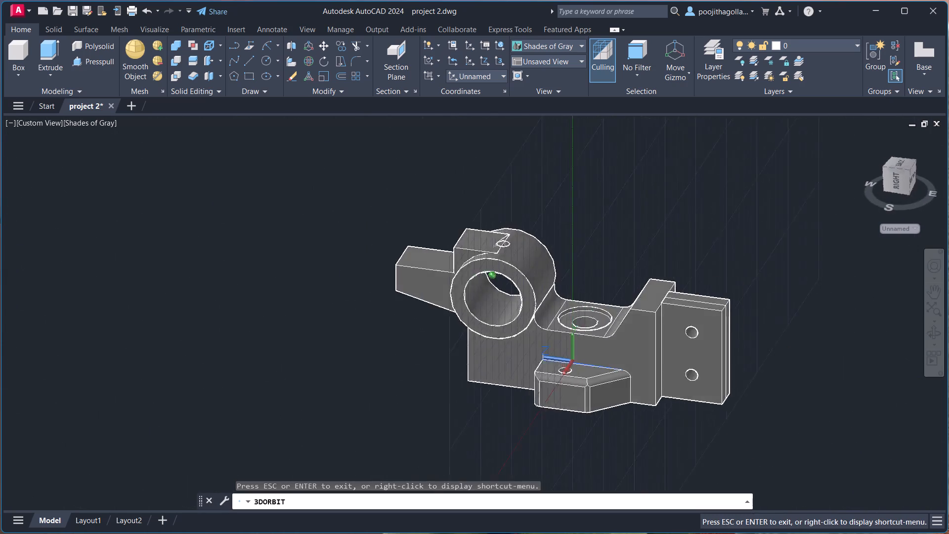
left_click_drag(708, 328, 654, 357)
scroll(645, 368, "up", 3)
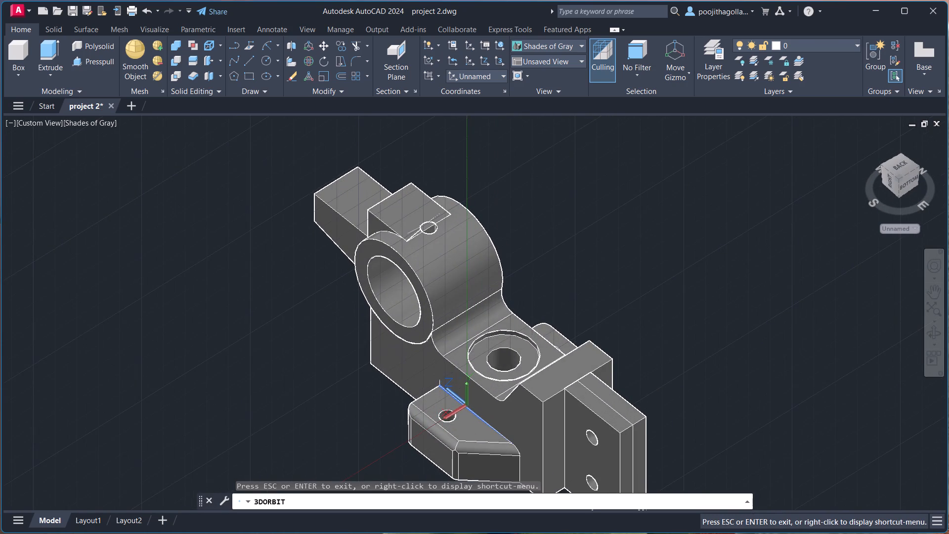
middle_click_drag(509, 287, 594, 392)
scroll(513, 345, "up", 4)
scroll(519, 343, "down", 4)
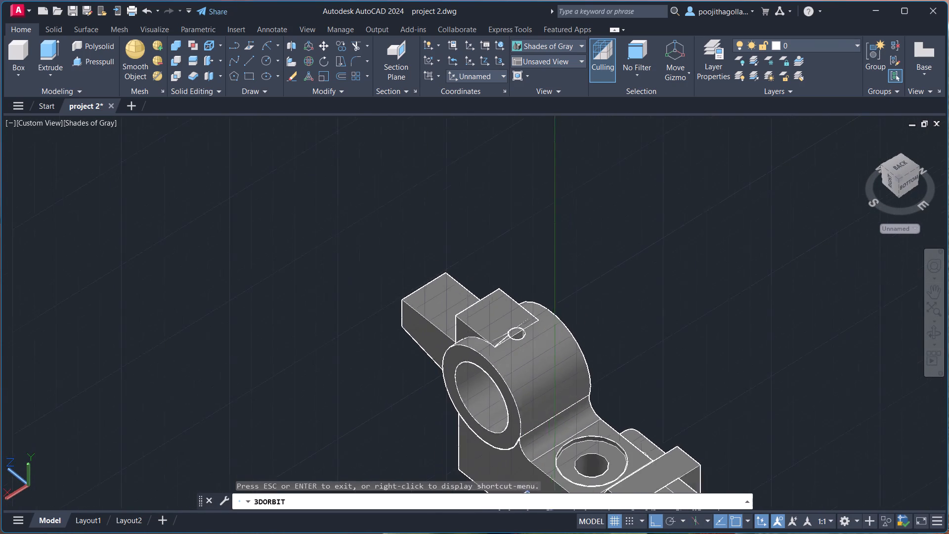
scroll(524, 351, "down", 1)
key("Escape")
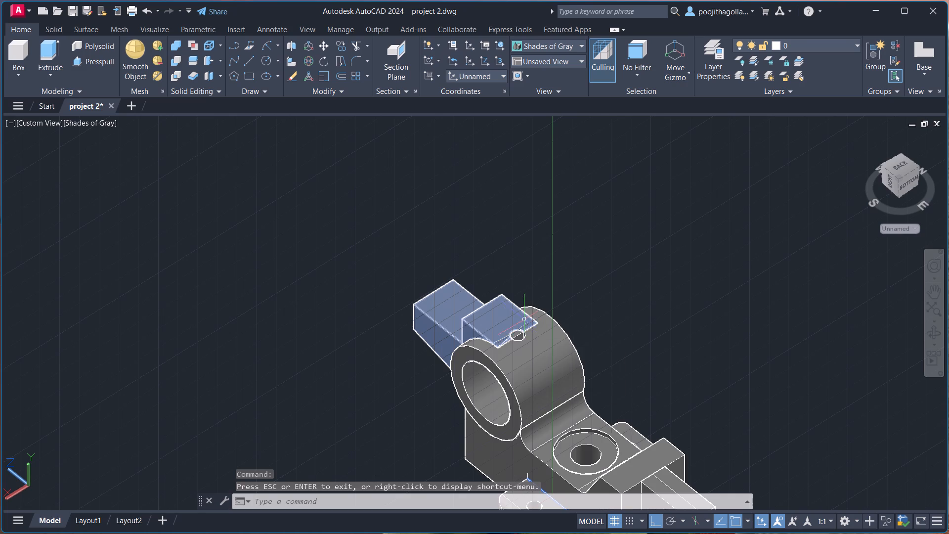
scroll(524, 319, "up", 4)
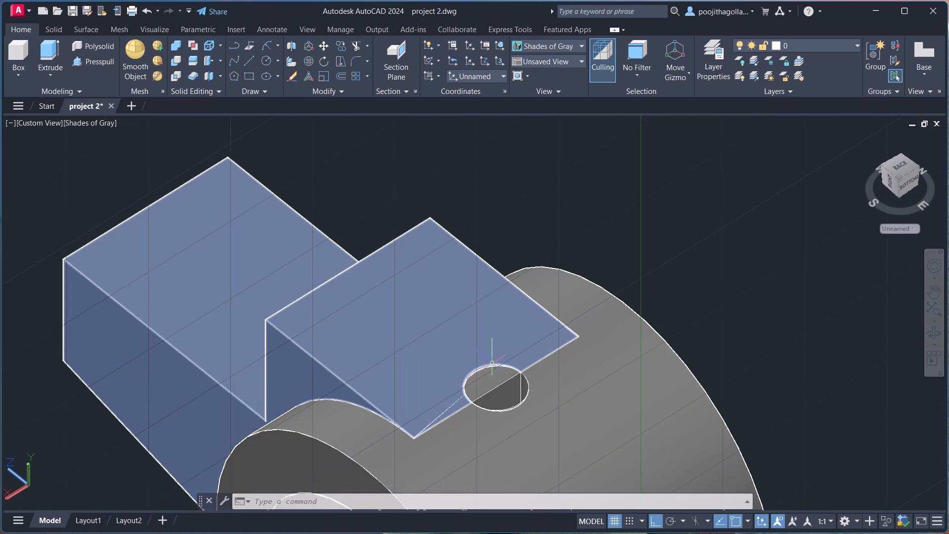
scroll(785, 367, "down", 4)
middle_click_drag(799, 387, 741, 320)
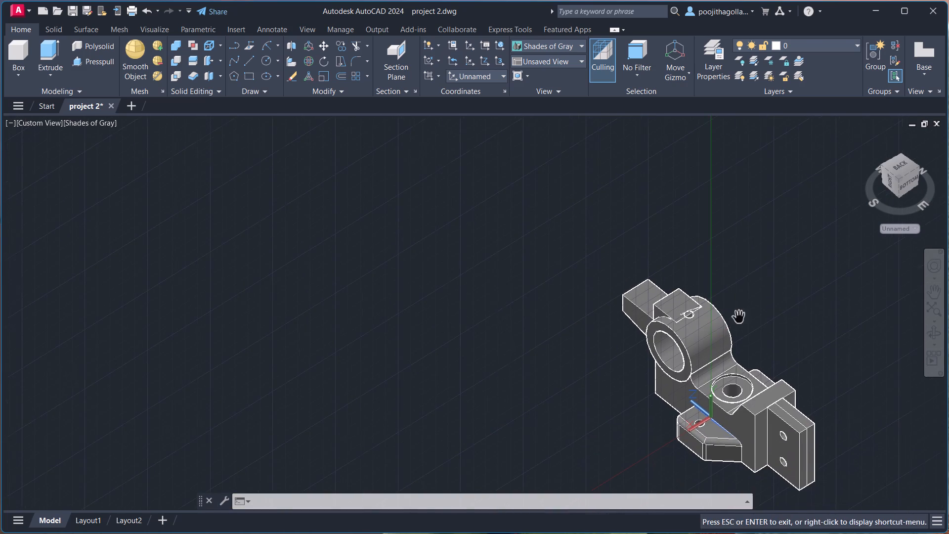
scroll(798, 371, "down", 1)
middle_click_drag(773, 352, 682, 287)
scroll(693, 335, "up", 4)
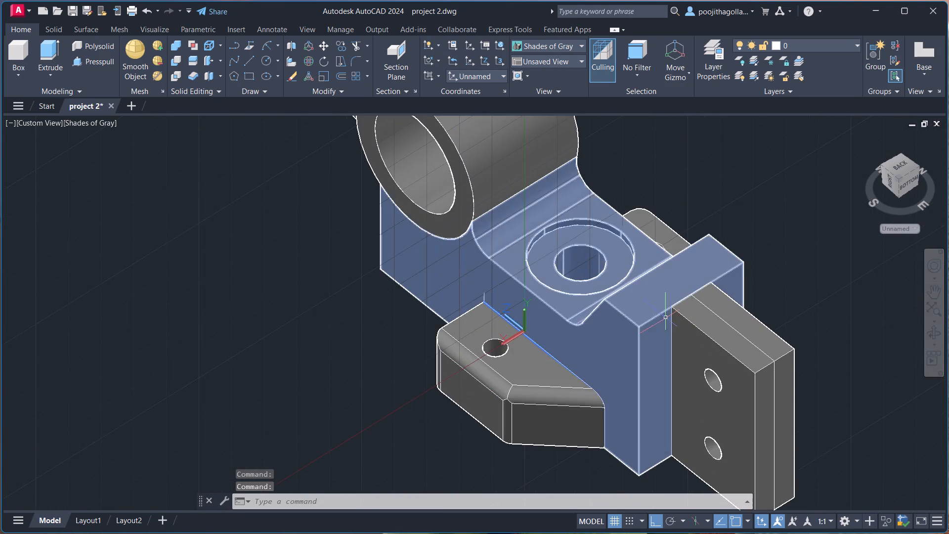
scroll(655, 318, "down", 1)
middle_click_drag(650, 334, 601, 372)
scroll(601, 372, "down", 1)
scroll(601, 372, "up", 2)
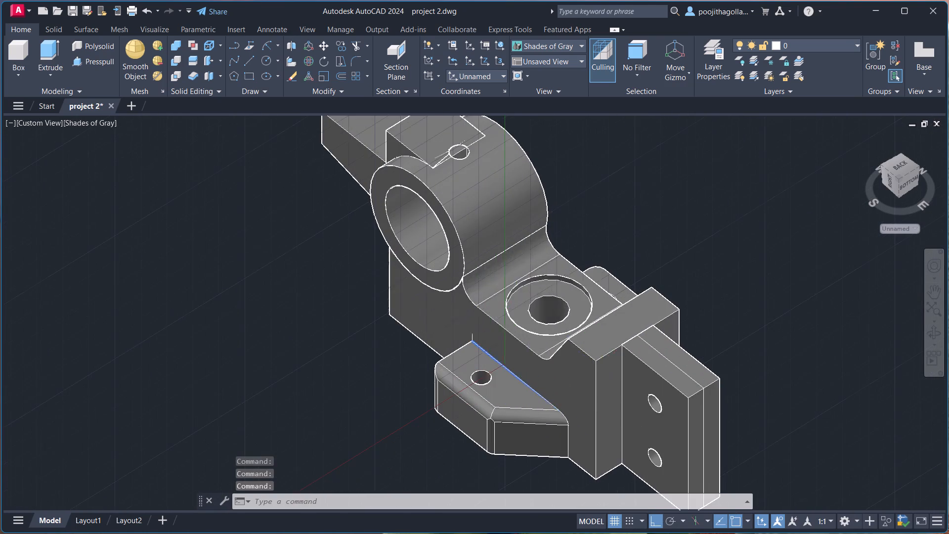
middle_click_drag(595, 363, 583, 334)
scroll(590, 355, "up", 1)
scroll(583, 334, "down", 2)
scroll(584, 335, "up", 2)
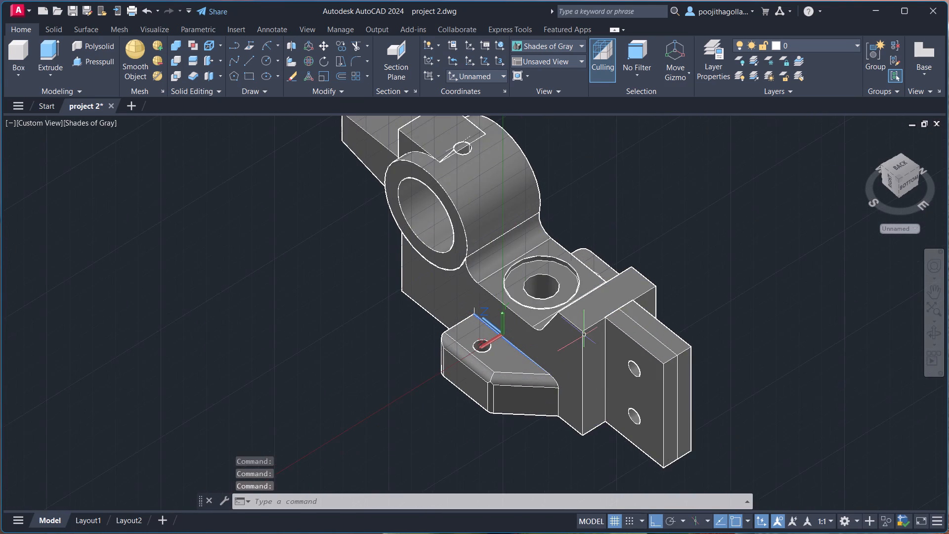
middle_click_drag(593, 350, 604, 369)
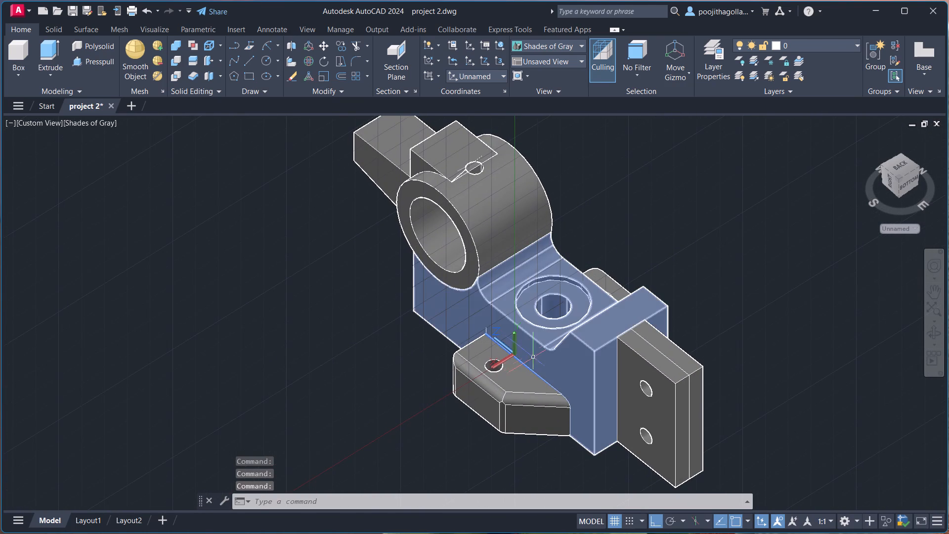
middle_click_drag(549, 365, 550, 335)
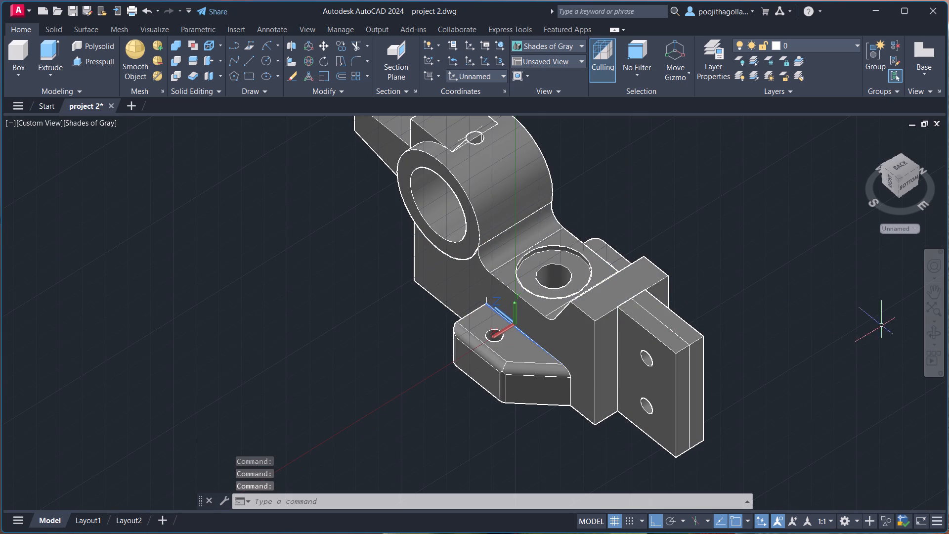
Fillet the rear lug's long outer top edge, parallel to the body, with an edge fillet of radius 3.
left_click(929, 341)
left_click_drag(852, 333, 711, 338)
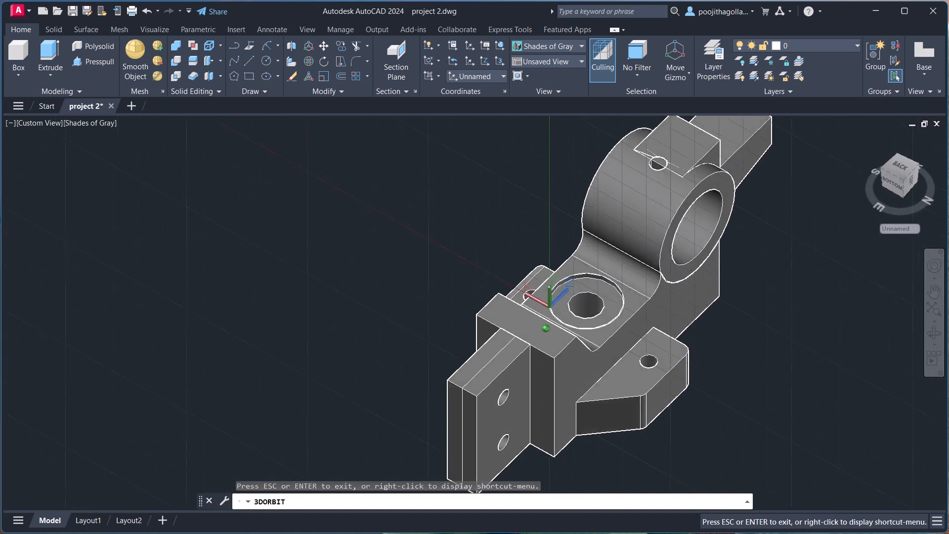
left_click_drag(711, 338, 689, 342)
scroll(738, 388, "up", 2)
middle_click_drag(738, 385, 740, 351)
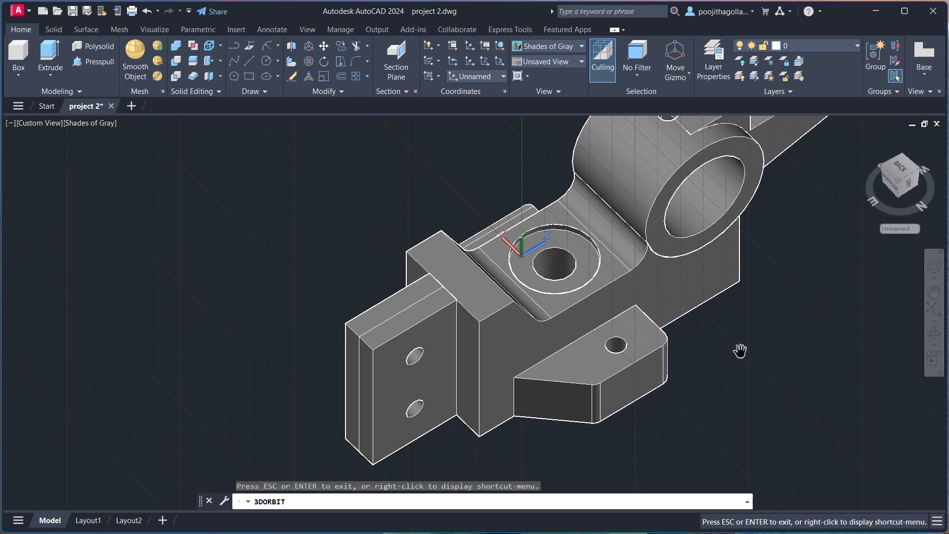
key("Escape")
type("fill")
left_click(780, 402)
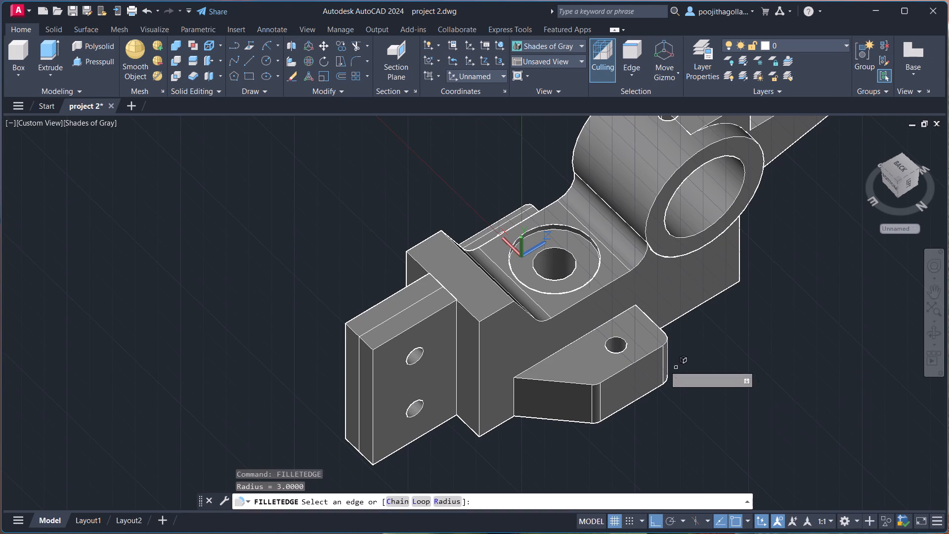
left_click(631, 365)
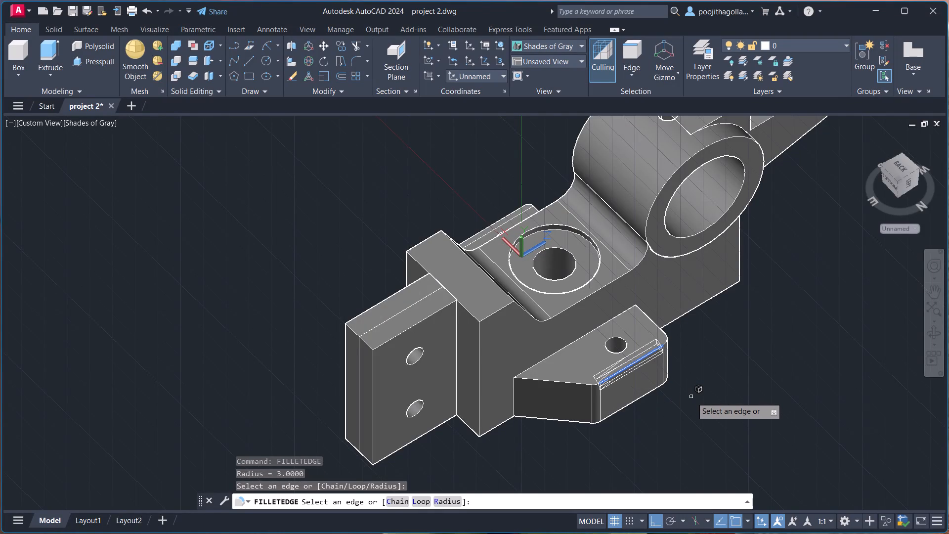
key("r")
key("Return")
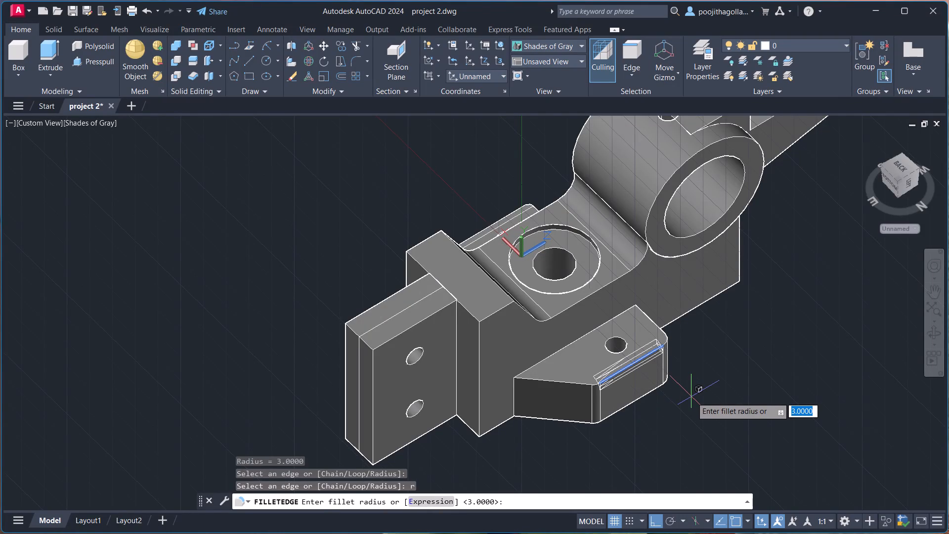
key("3")
key("Return")
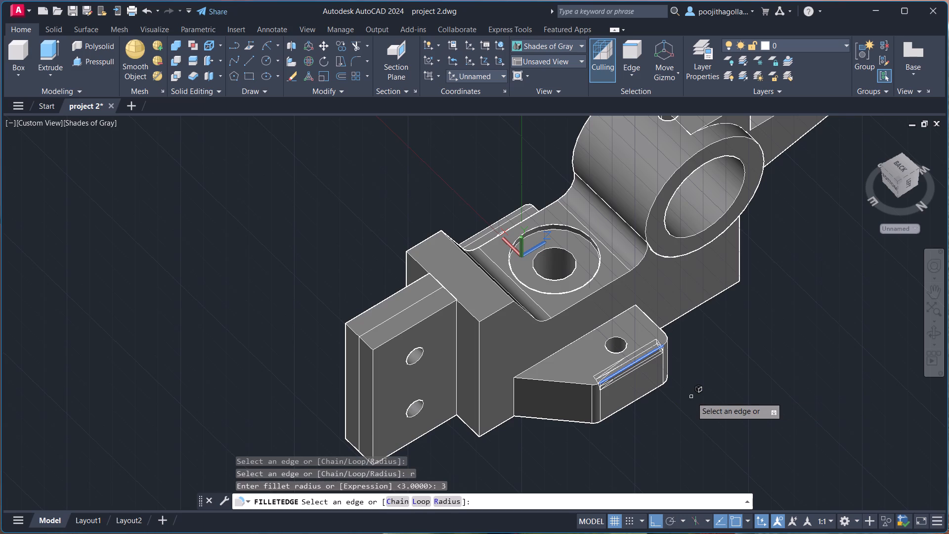
left_click(629, 367)
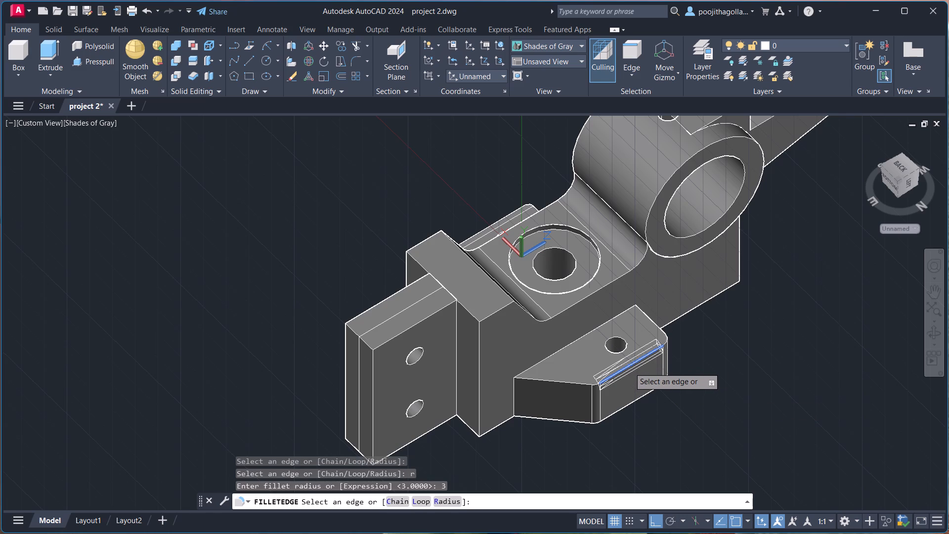
key("Return")
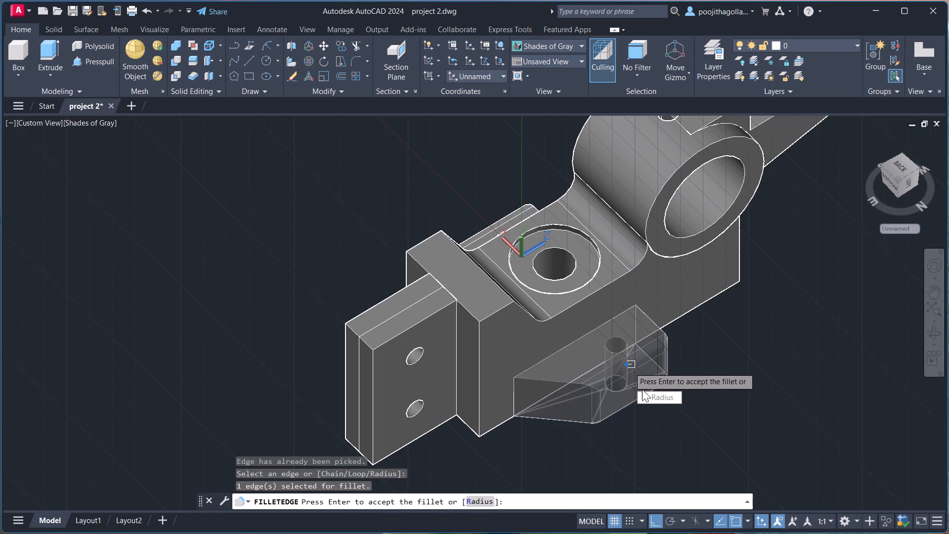
key("Return")
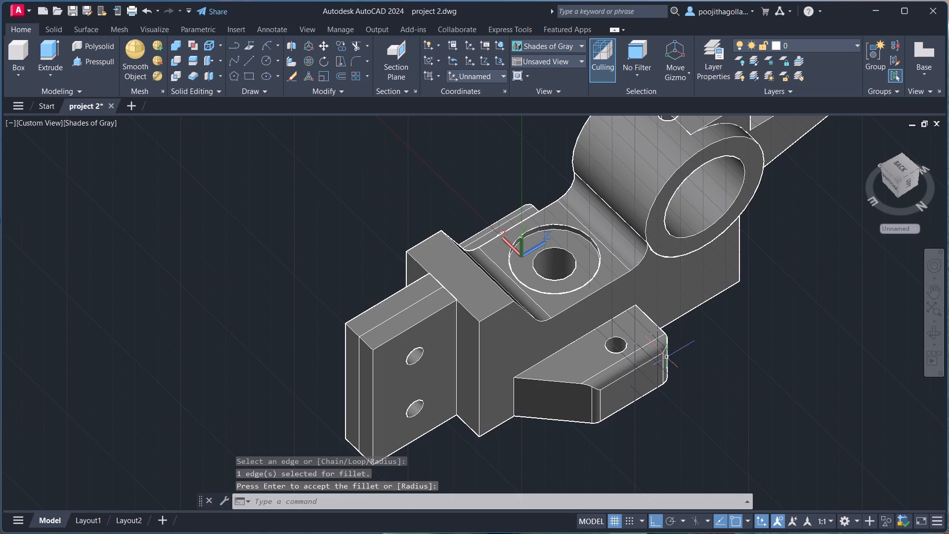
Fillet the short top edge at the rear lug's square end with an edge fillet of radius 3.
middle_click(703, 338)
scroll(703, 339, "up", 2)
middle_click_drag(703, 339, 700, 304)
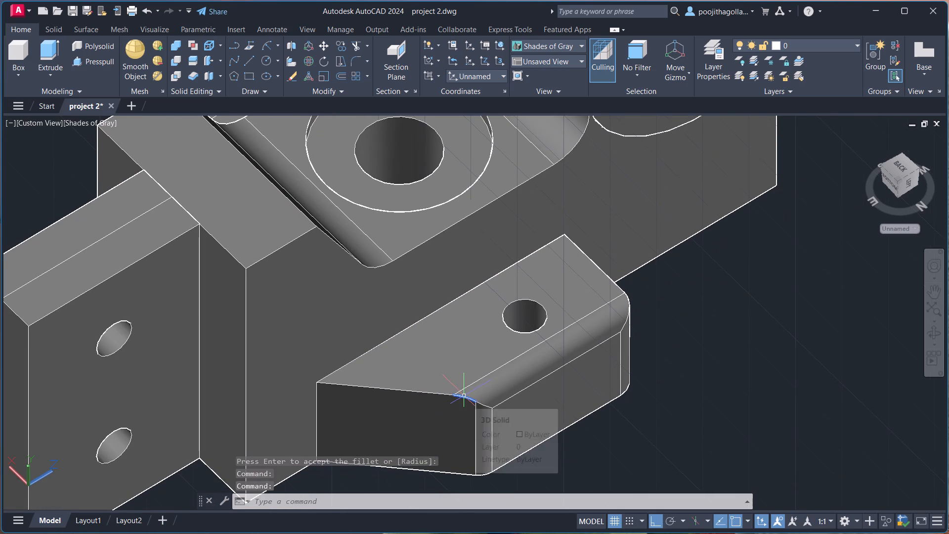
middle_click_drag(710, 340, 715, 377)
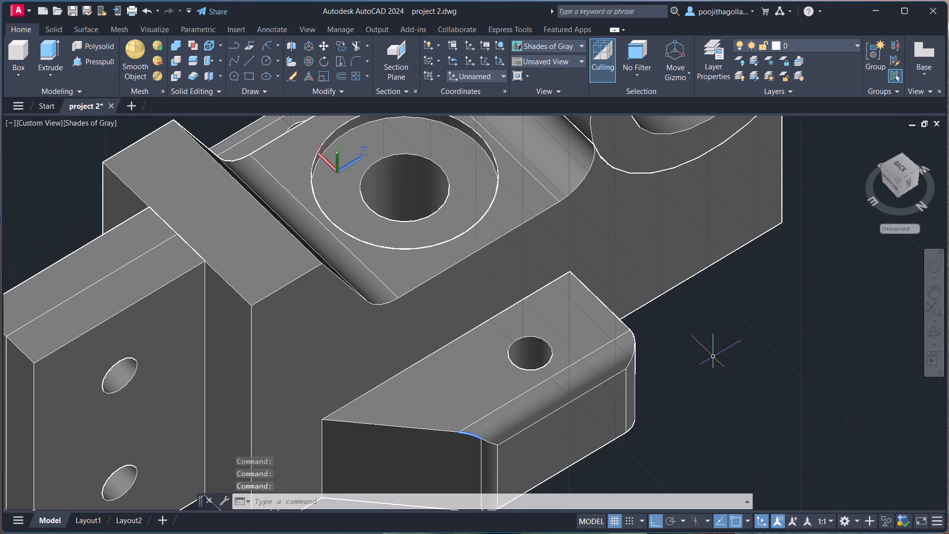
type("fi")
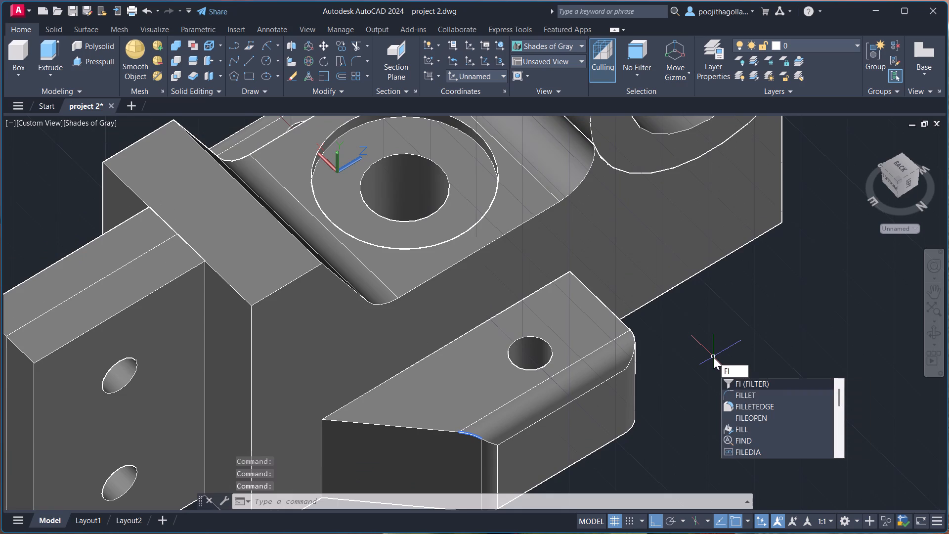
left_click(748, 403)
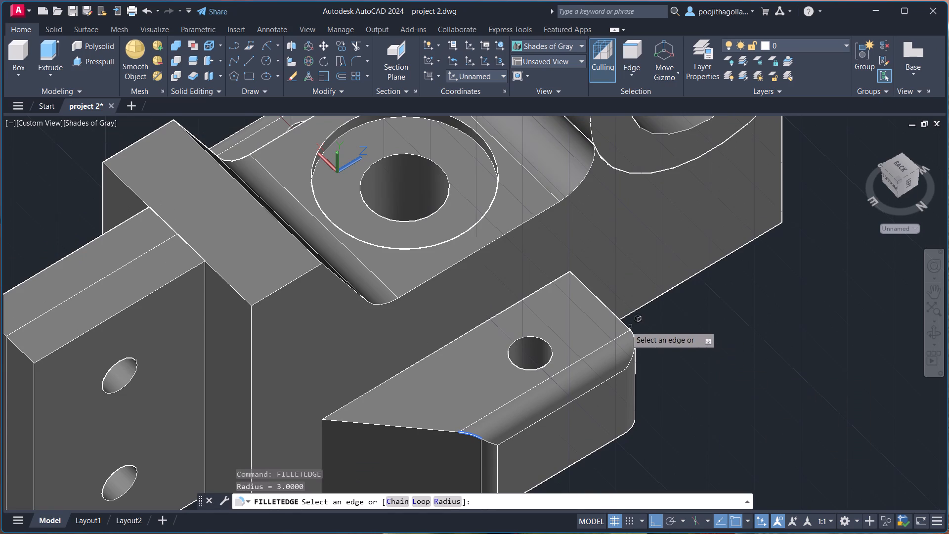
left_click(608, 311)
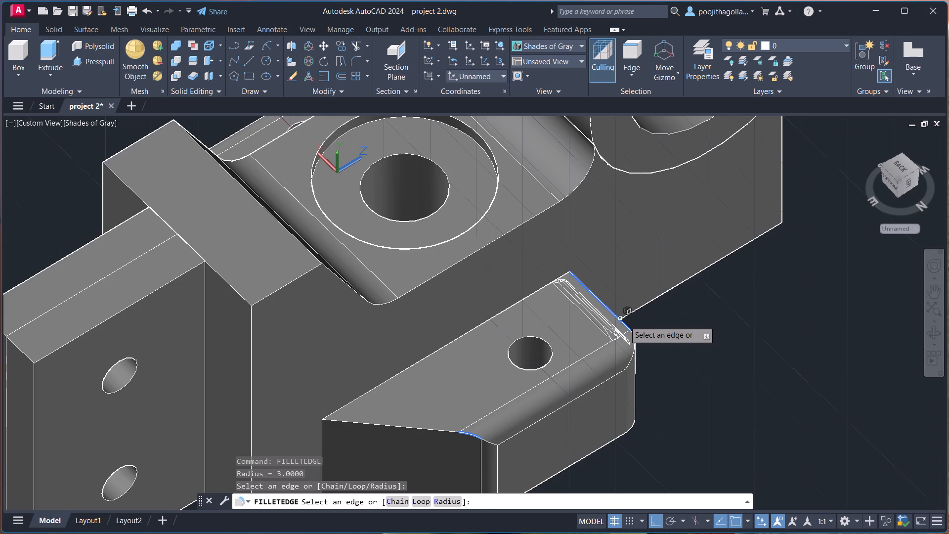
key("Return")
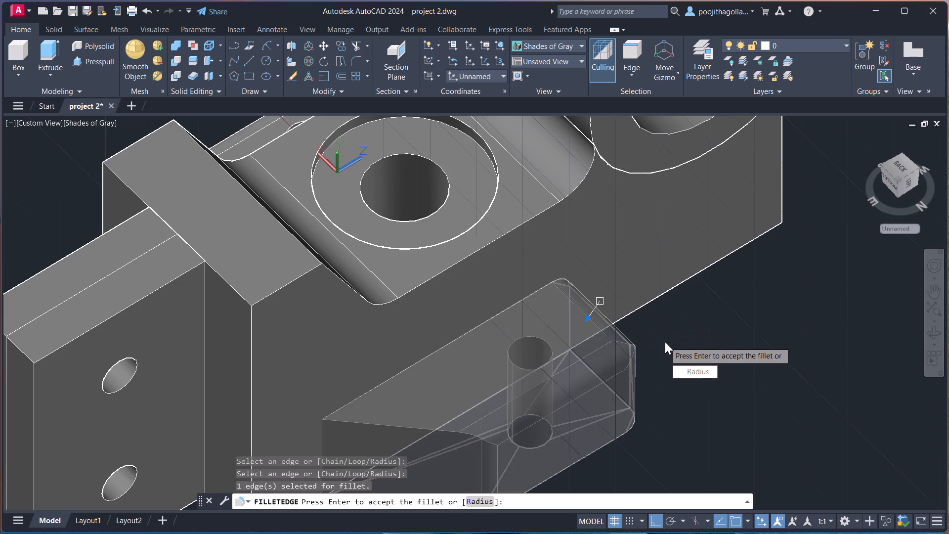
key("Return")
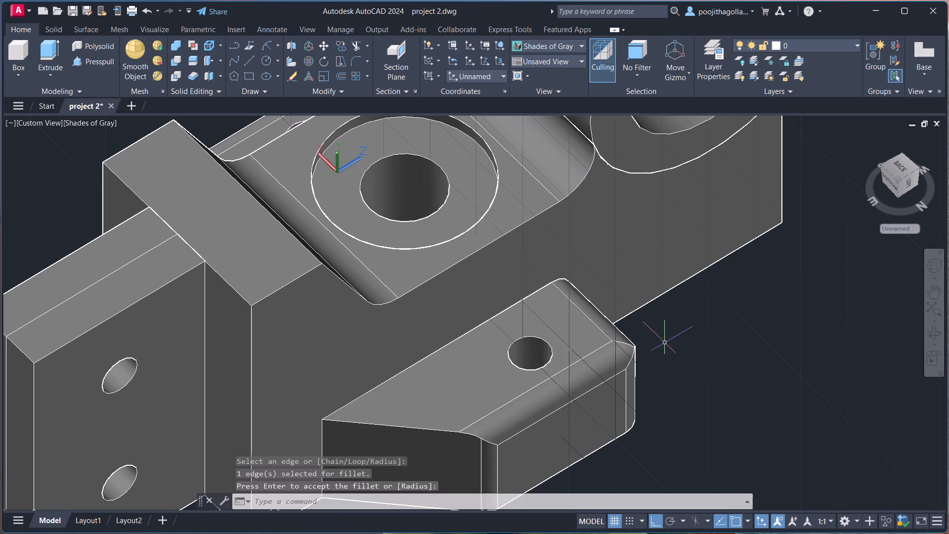
Compare the filleted top edges of the front and rear lugs from several angles.
scroll(645, 388, "down", 1)
middle_click_drag(594, 401, 658, 362)
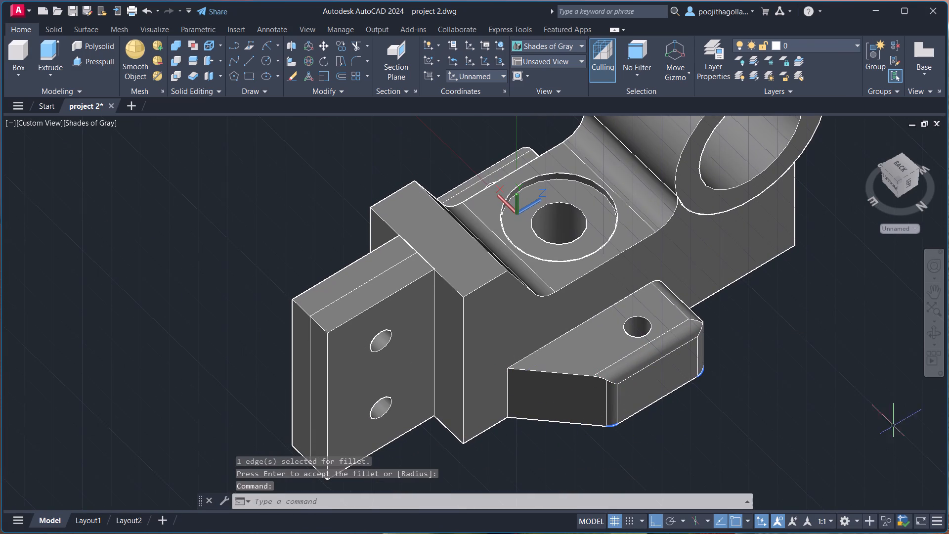
left_click(932, 339)
left_click_drag(551, 365, 692, 386)
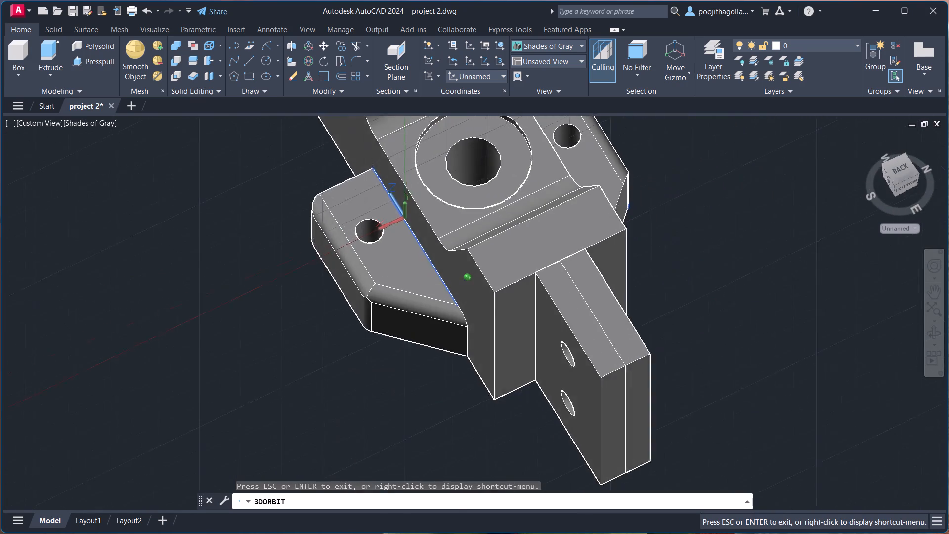
left_click_drag(692, 386, 636, 384)
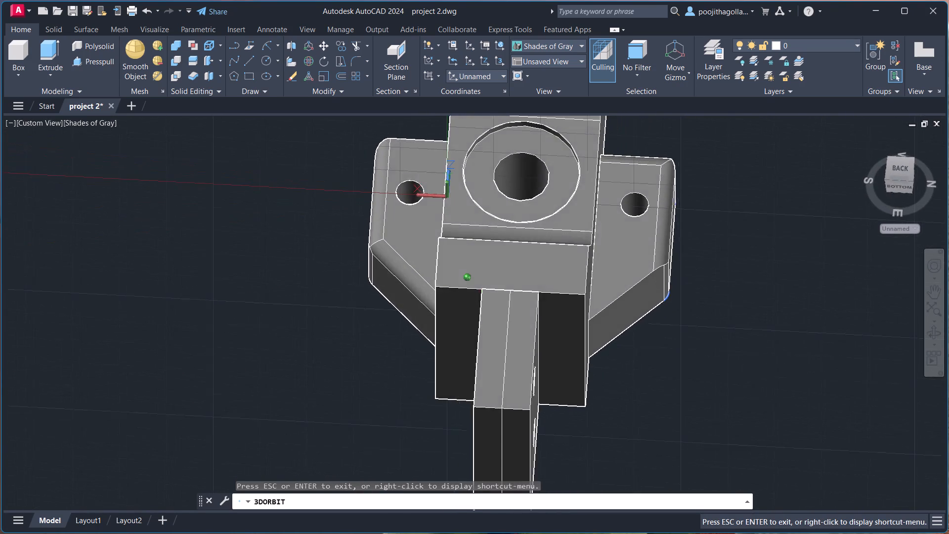
left_click_drag(636, 384, 595, 417)
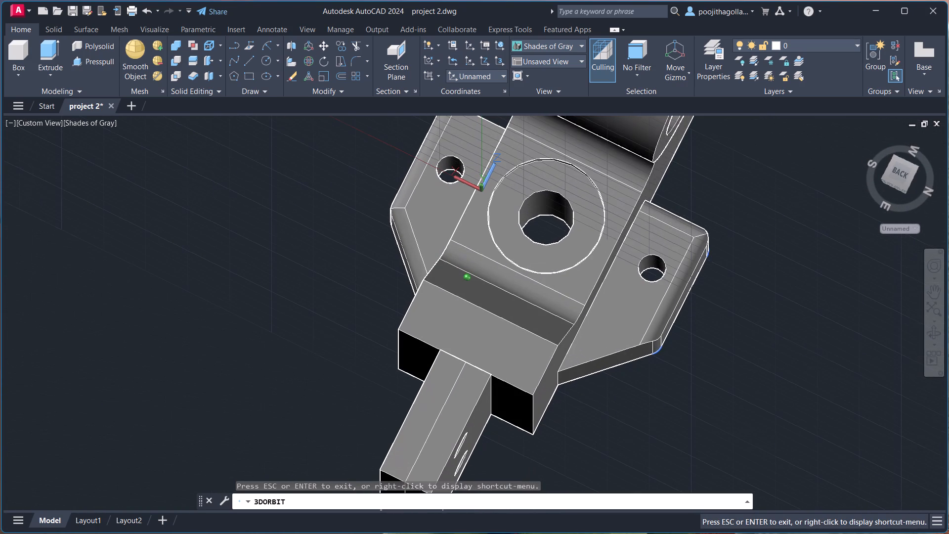
left_click_drag(595, 417, 604, 400)
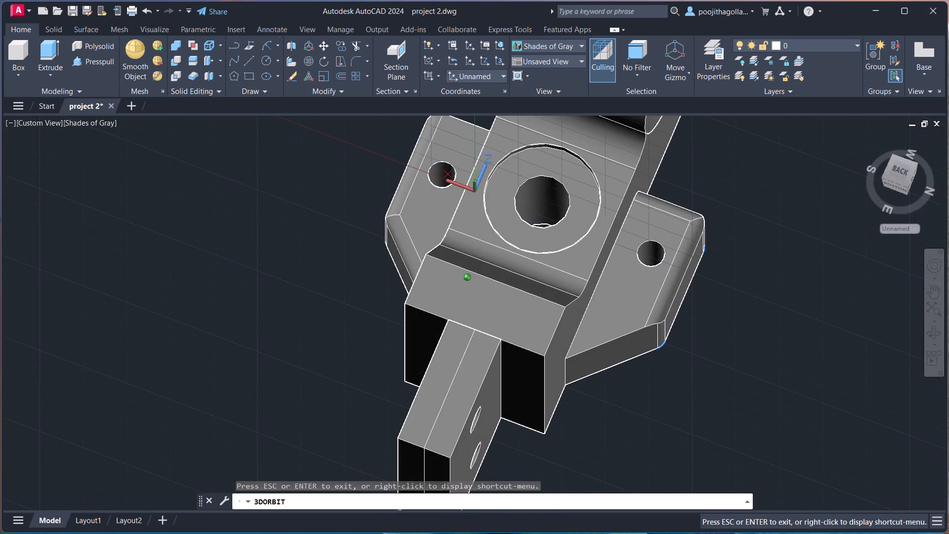
left_click_drag(604, 400, 580, 385)
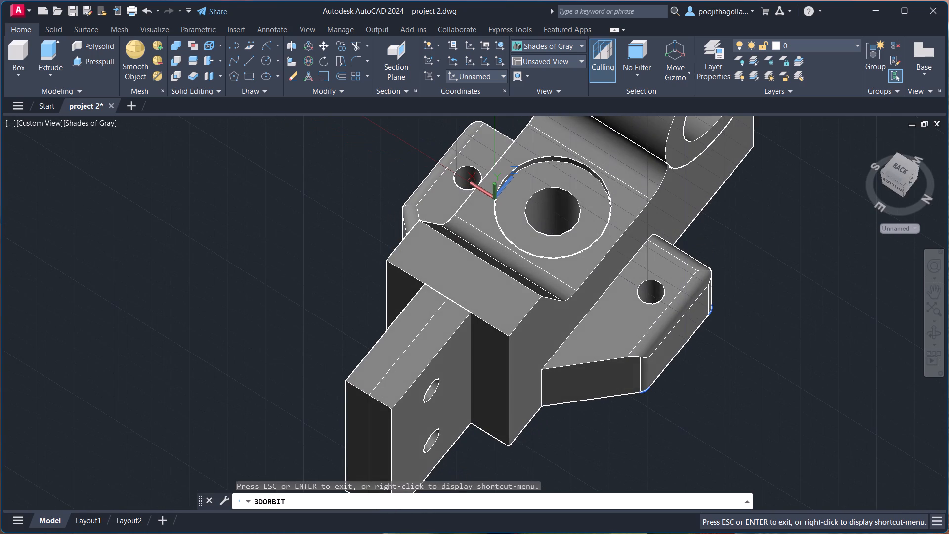
key("Escape")
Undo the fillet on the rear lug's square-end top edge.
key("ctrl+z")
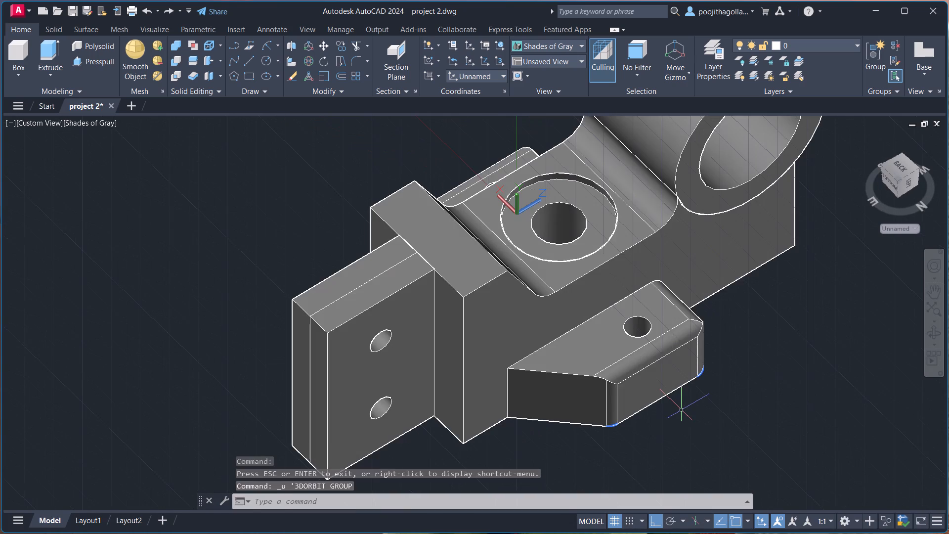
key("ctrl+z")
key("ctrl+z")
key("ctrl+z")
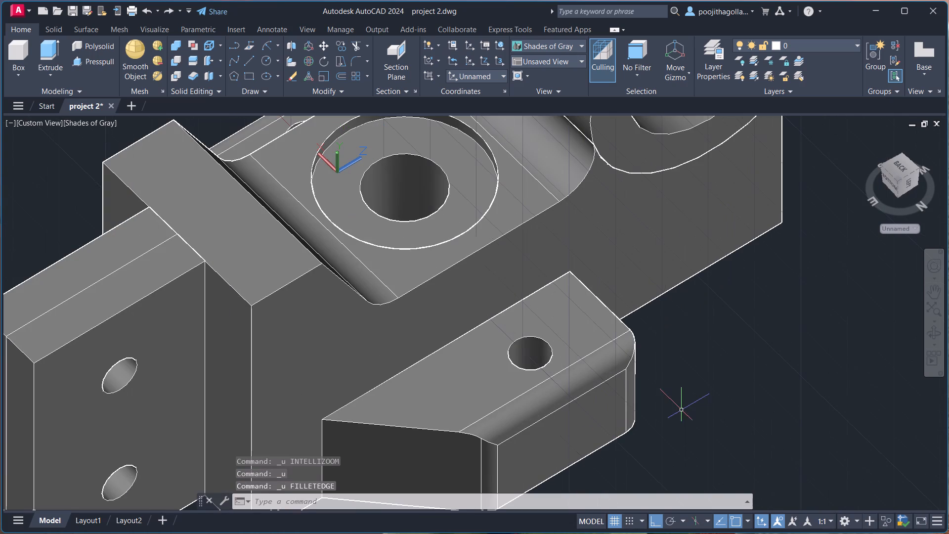
Fillet the rear lug's slanted outer top edge with an edge fillet of radius 3.
middle_click_drag(690, 396, 774, 329)
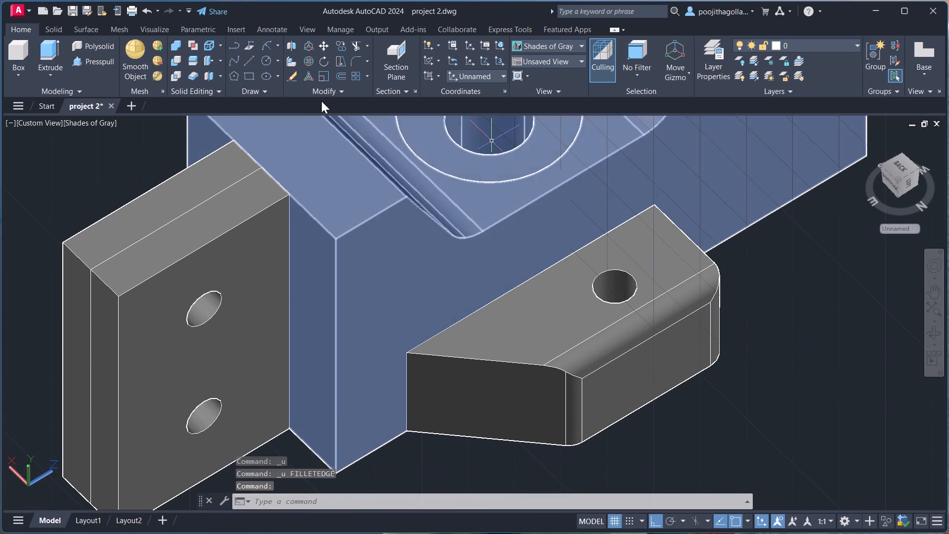
key("s")
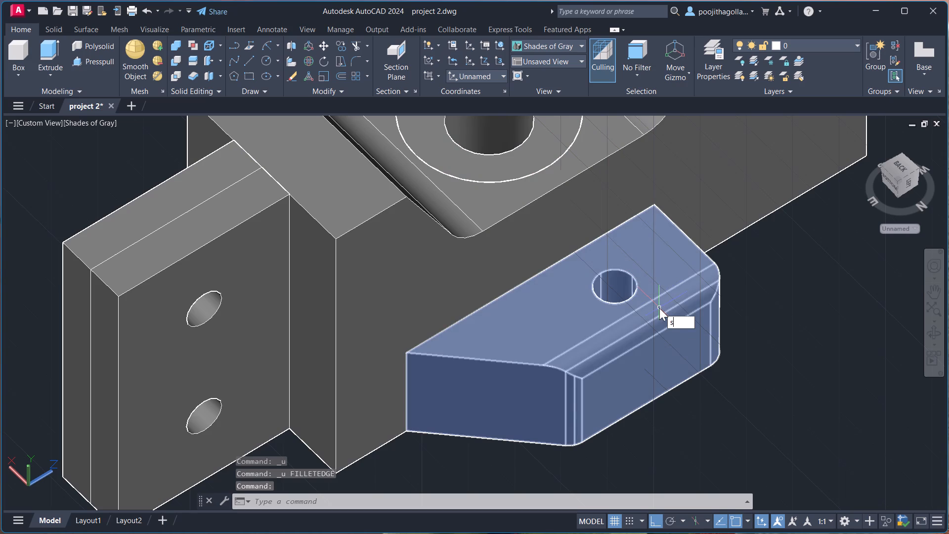
key("BackSpace")
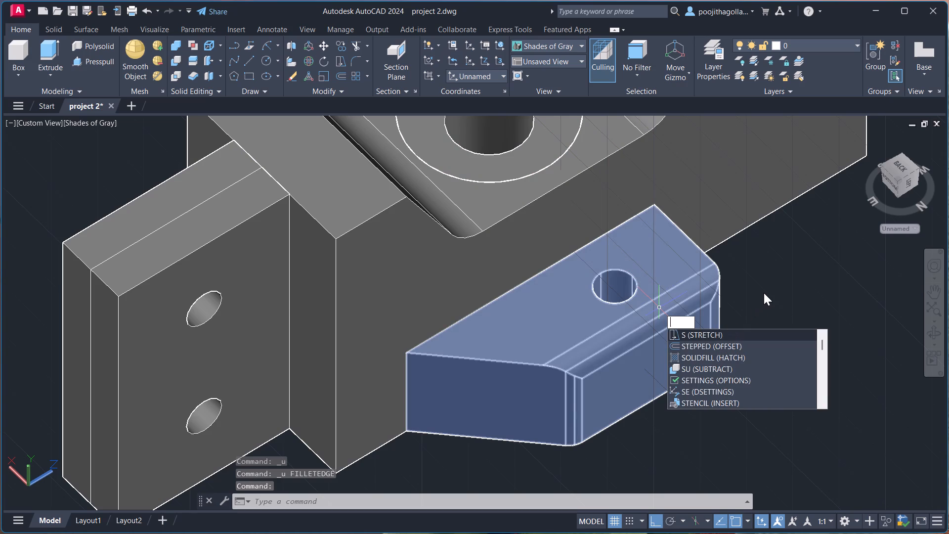
type("fill")
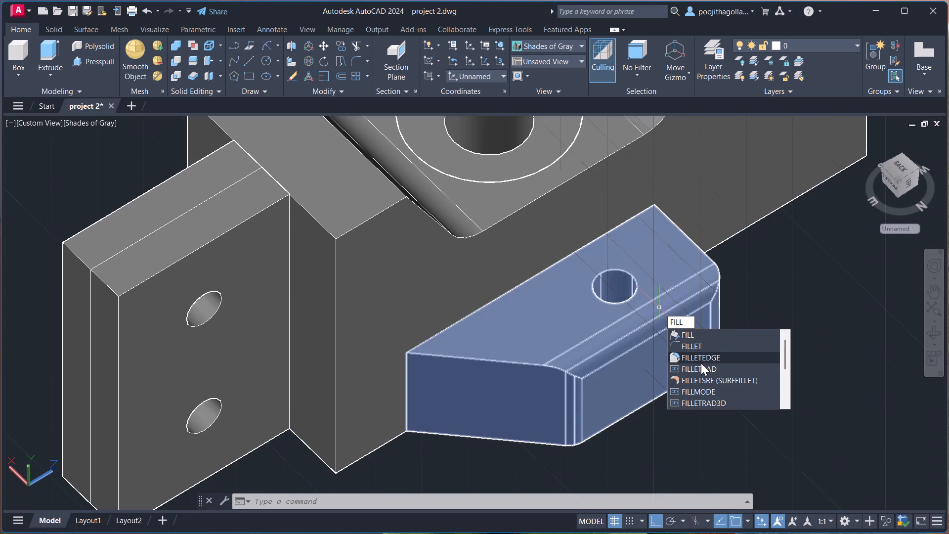
left_click(698, 359)
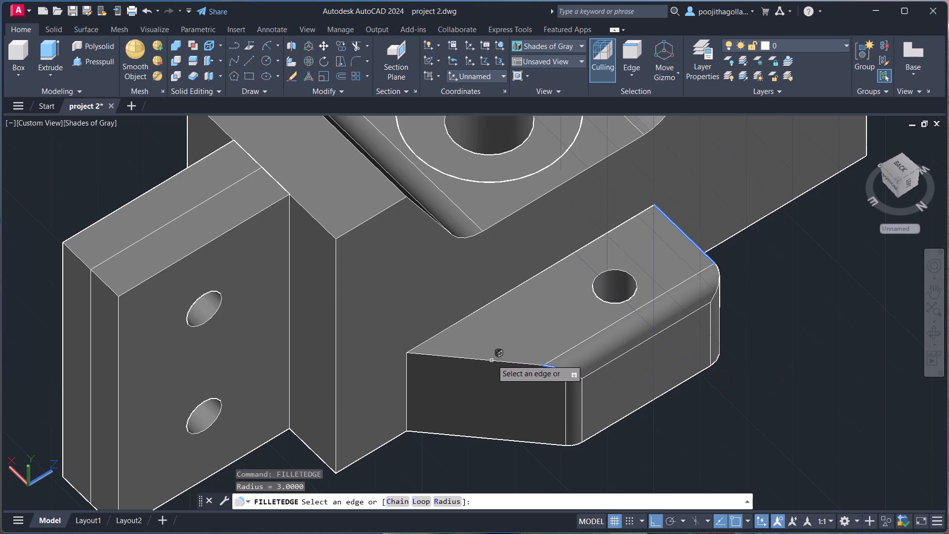
left_click(492, 359)
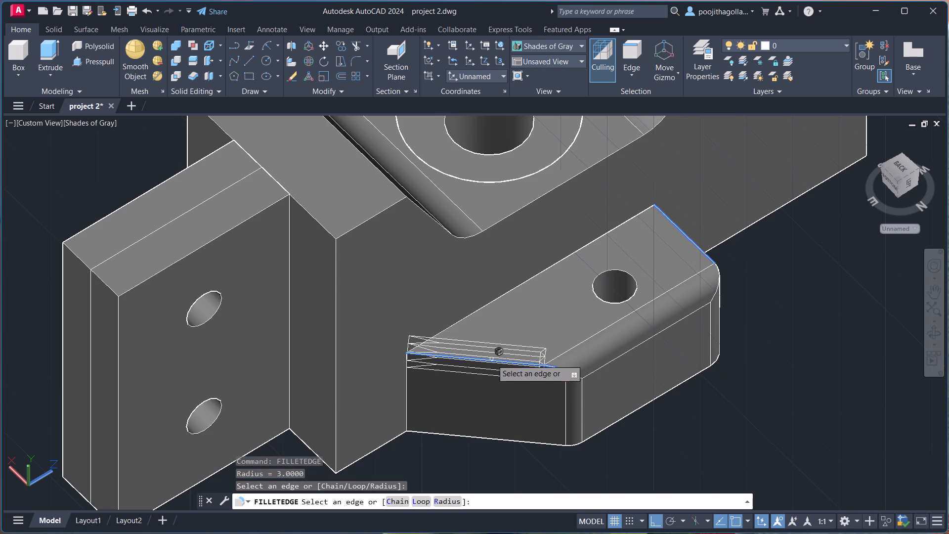
key("Return")
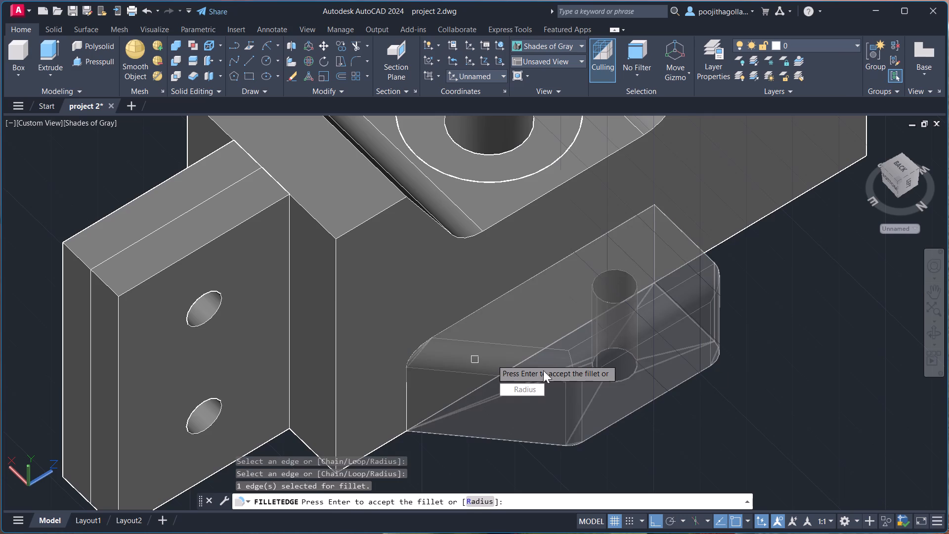
key("Return")
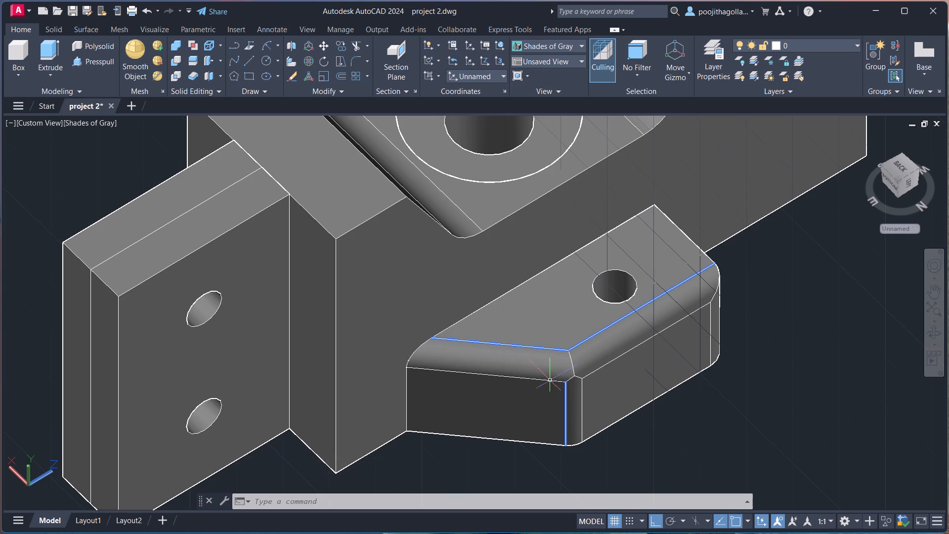
Examine the front lug's filleted top edges and the raised end block beside the end plate.
left_click(930, 330)
left_click_drag(385, 326, 543, 347)
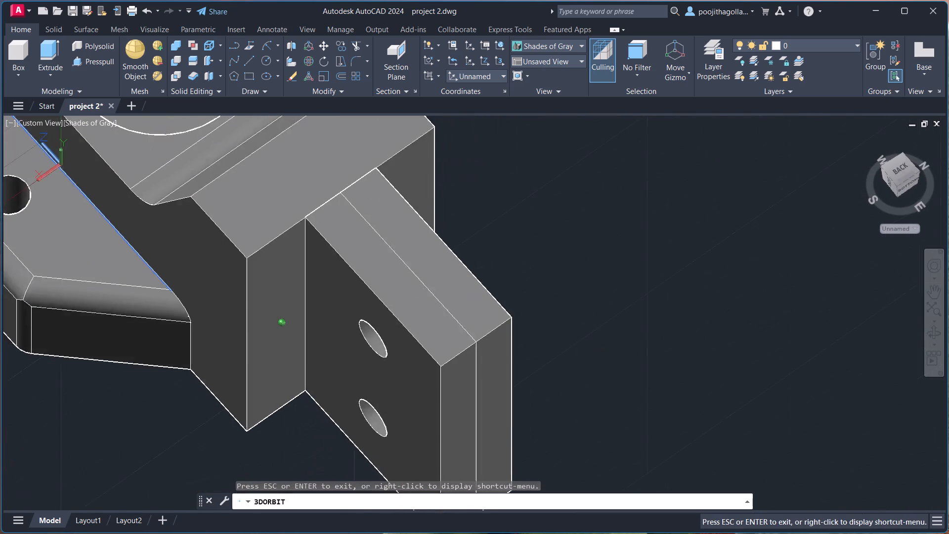
left_click_drag(543, 347, 618, 311)
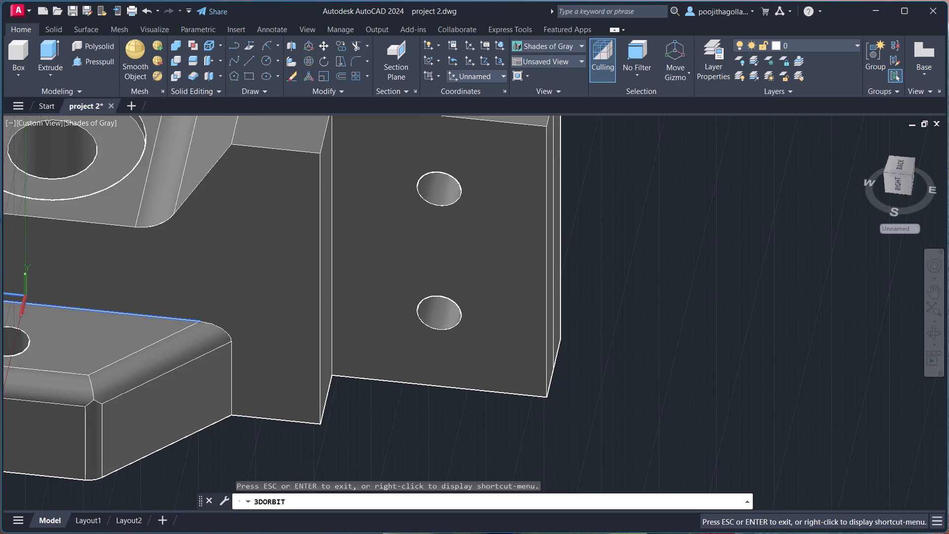
scroll(438, 313, "down", 6)
middle_click_drag(355, 313, 532, 324)
scroll(523, 324, "down", 1)
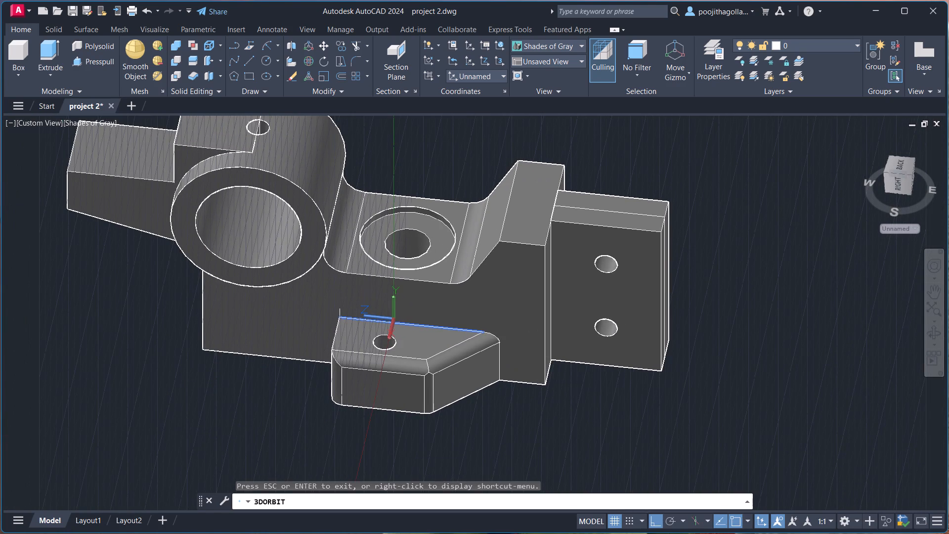
key("Escape")
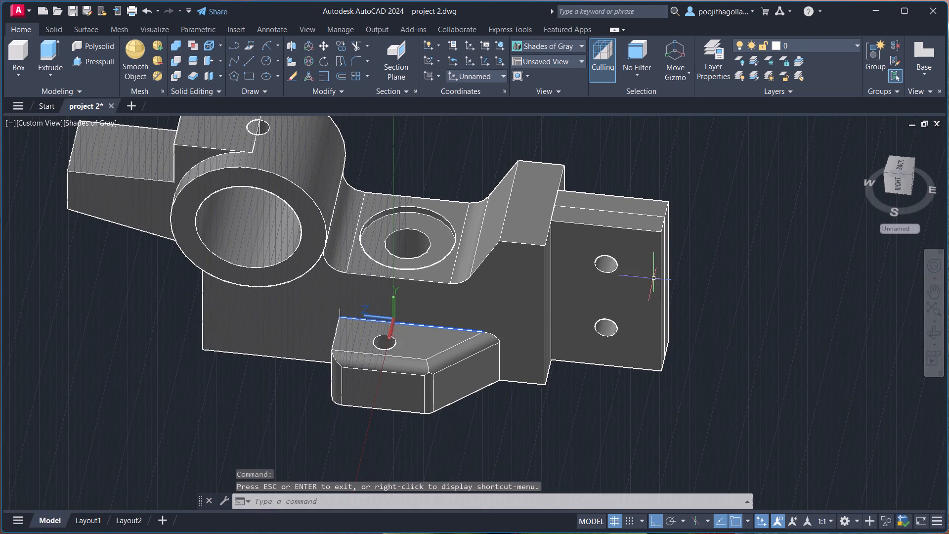
left_click(937, 336)
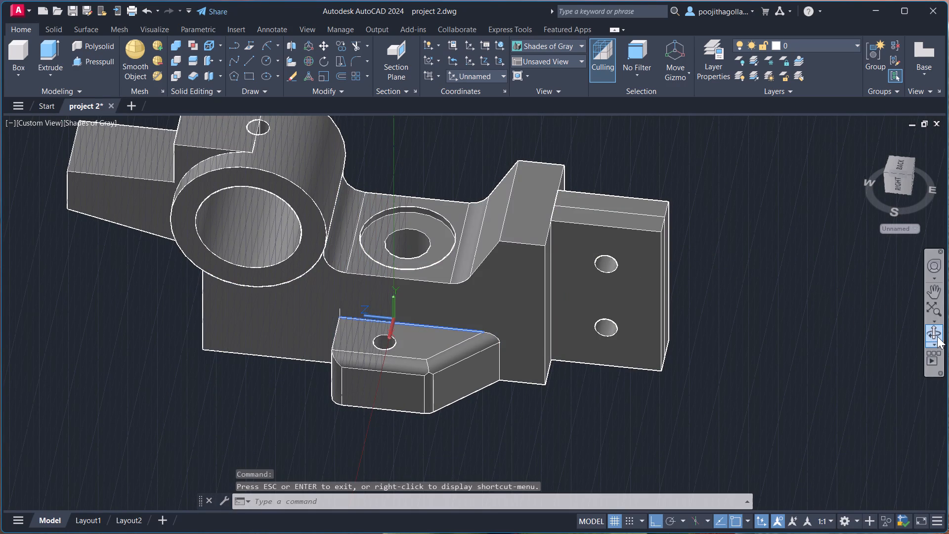
left_click_drag(776, 278, 770, 259)
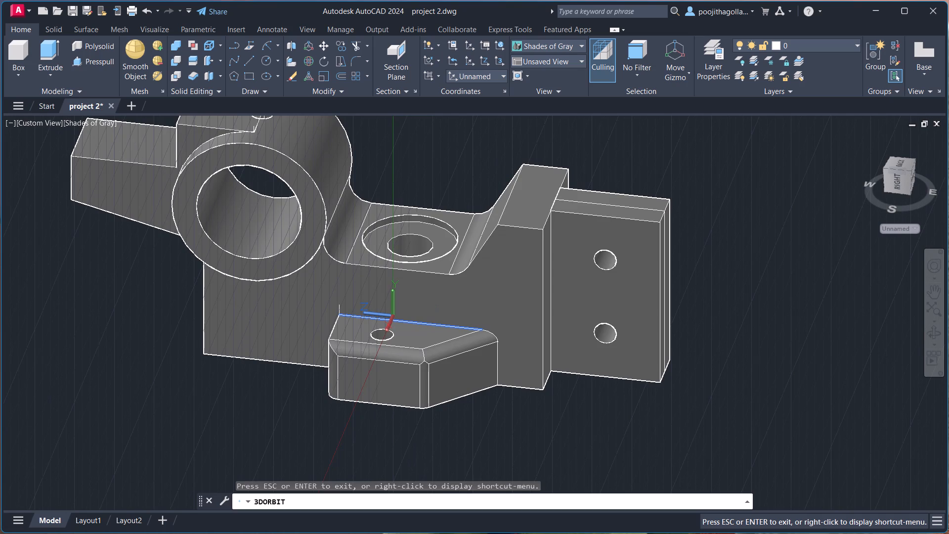
middle_click_drag(732, 252, 781, 305)
key("Escape")
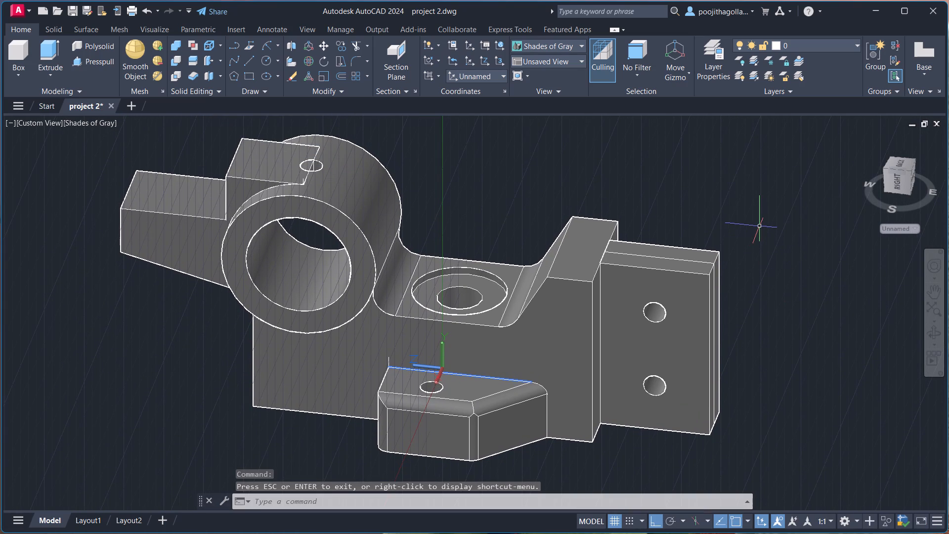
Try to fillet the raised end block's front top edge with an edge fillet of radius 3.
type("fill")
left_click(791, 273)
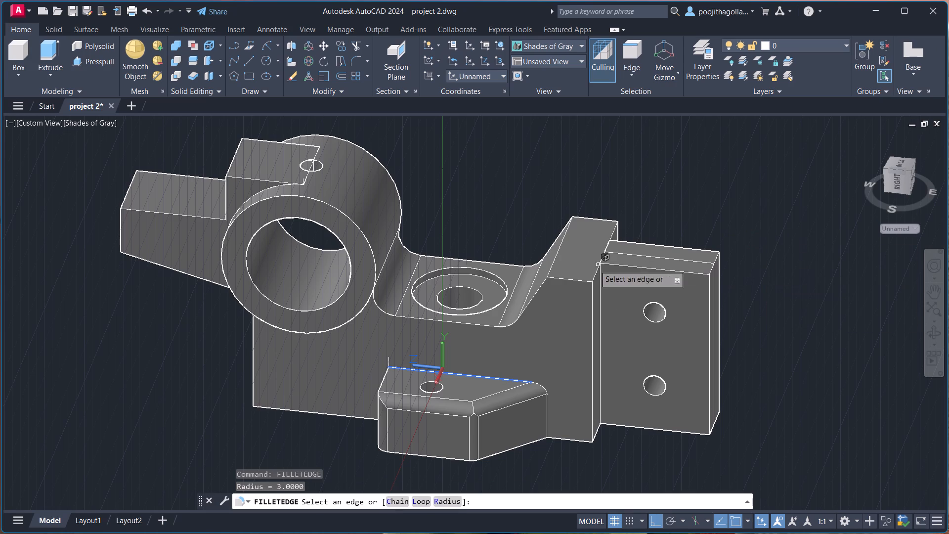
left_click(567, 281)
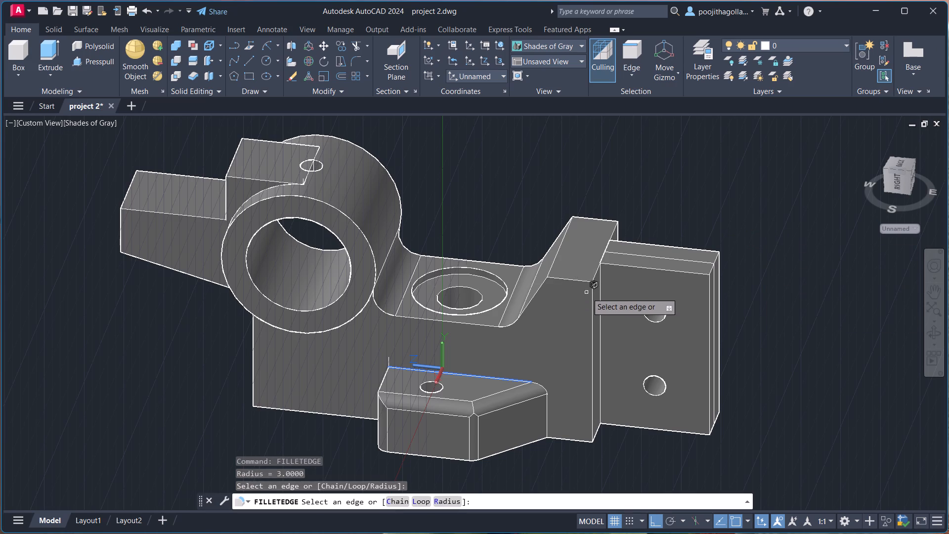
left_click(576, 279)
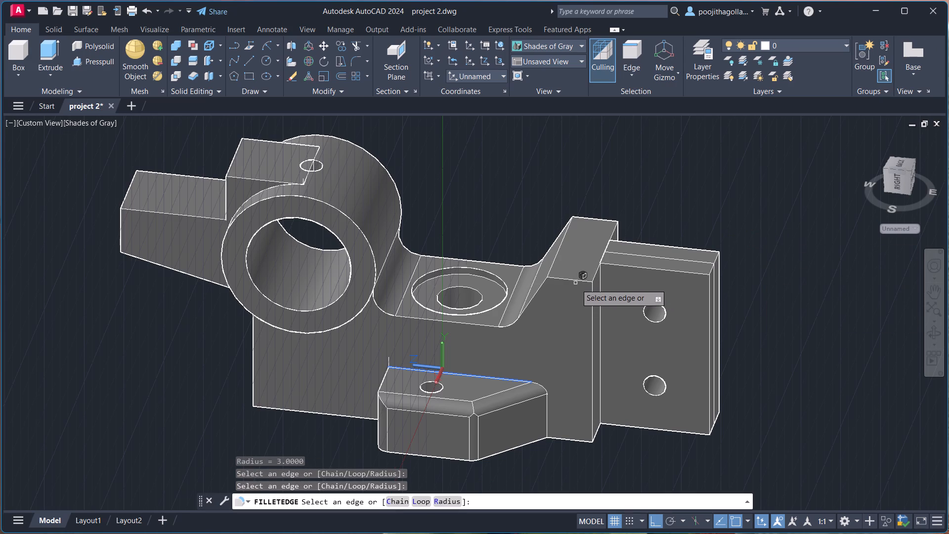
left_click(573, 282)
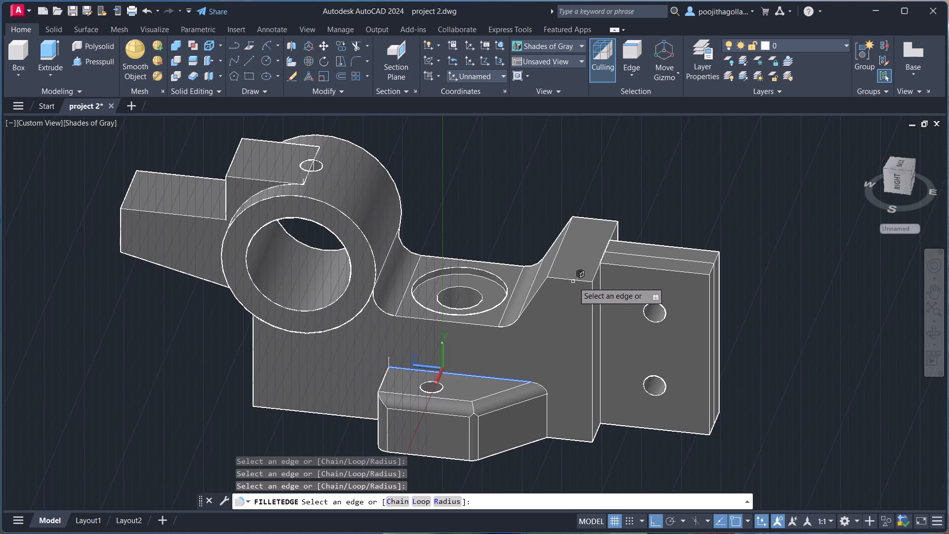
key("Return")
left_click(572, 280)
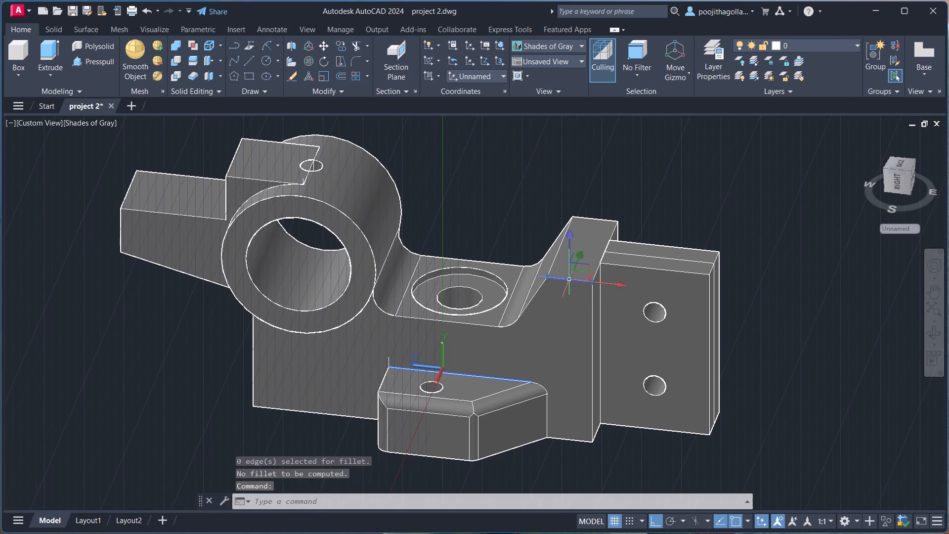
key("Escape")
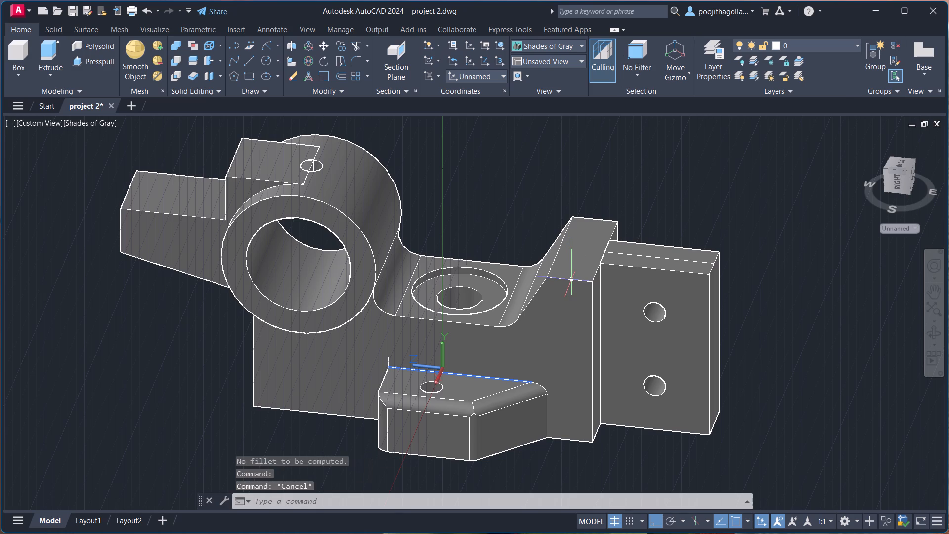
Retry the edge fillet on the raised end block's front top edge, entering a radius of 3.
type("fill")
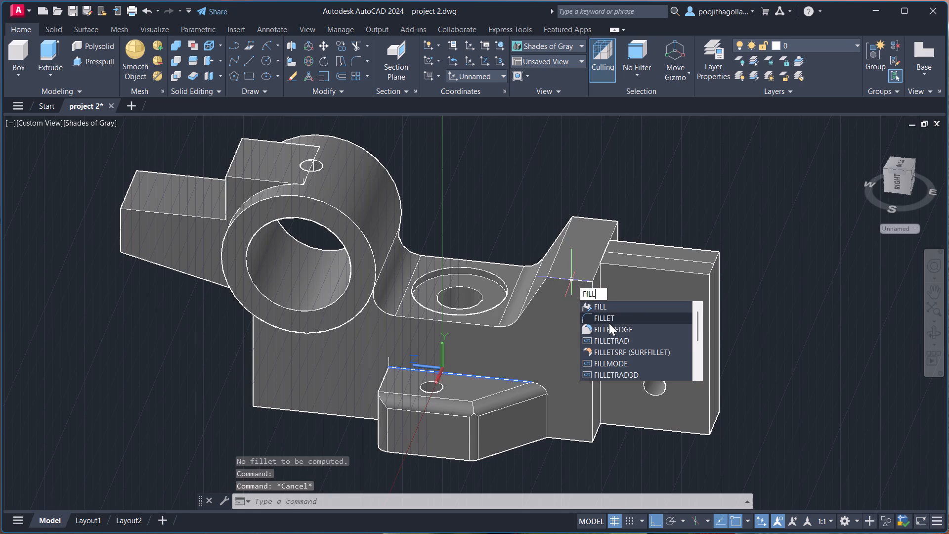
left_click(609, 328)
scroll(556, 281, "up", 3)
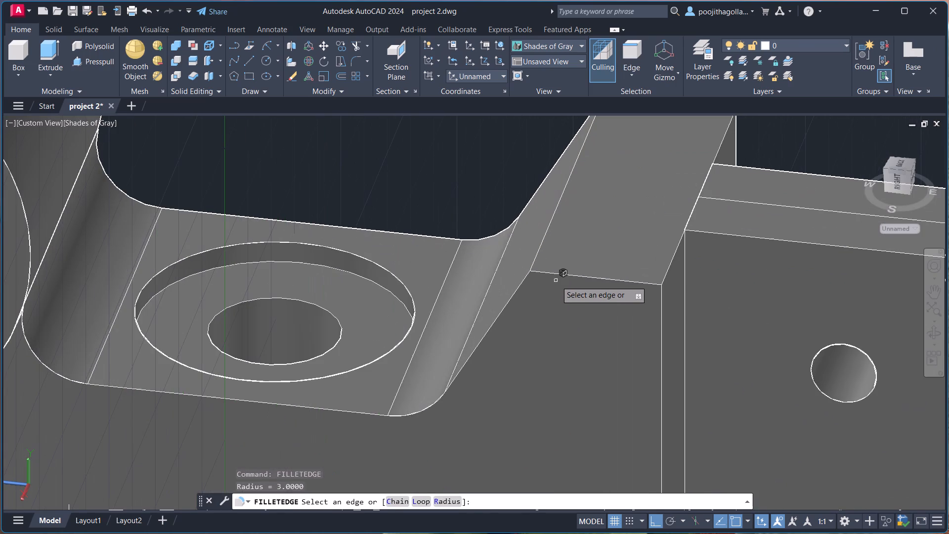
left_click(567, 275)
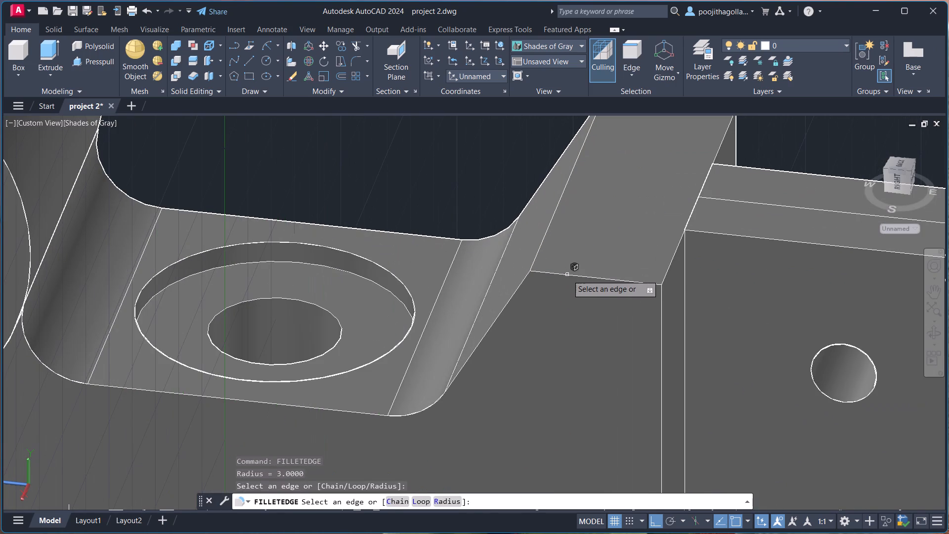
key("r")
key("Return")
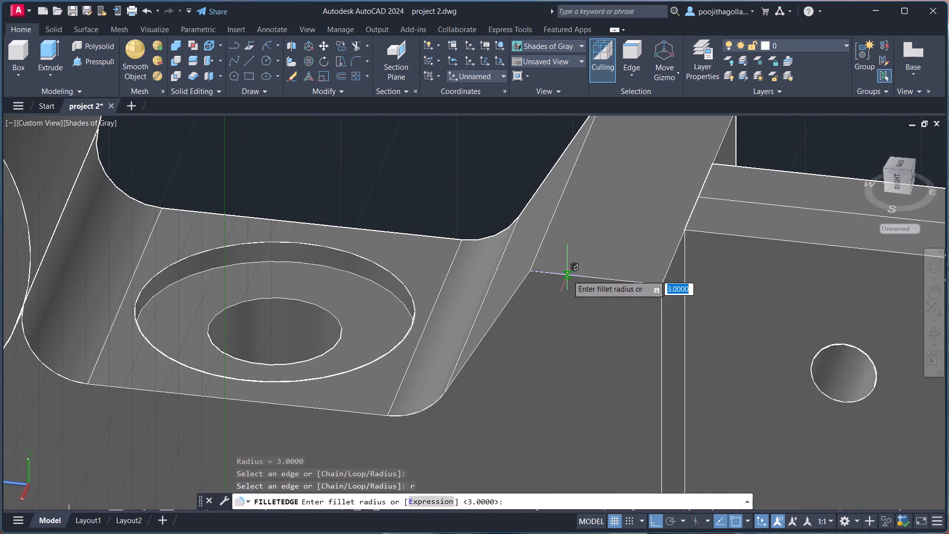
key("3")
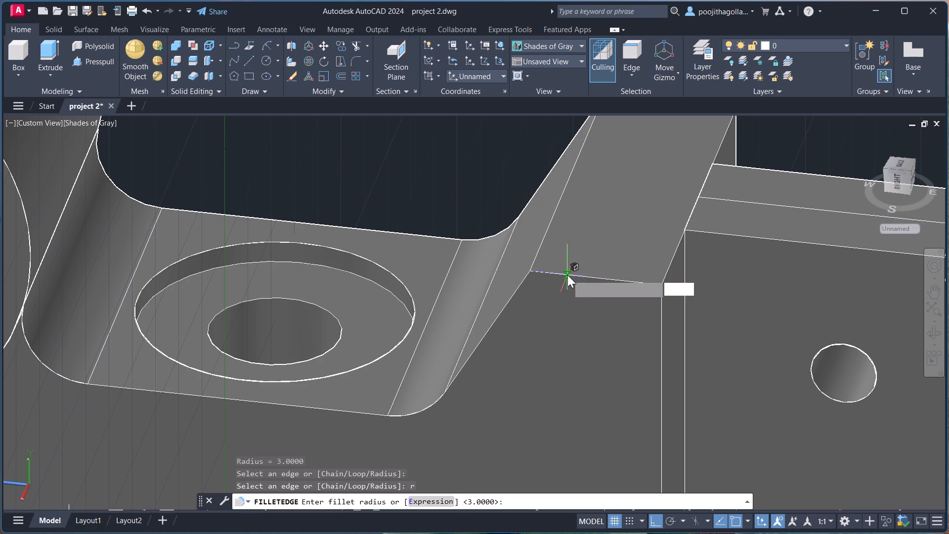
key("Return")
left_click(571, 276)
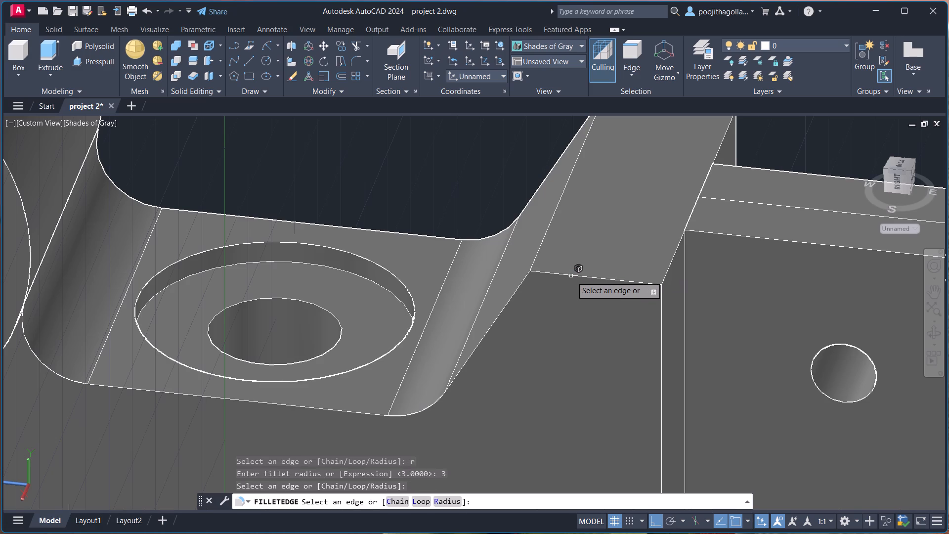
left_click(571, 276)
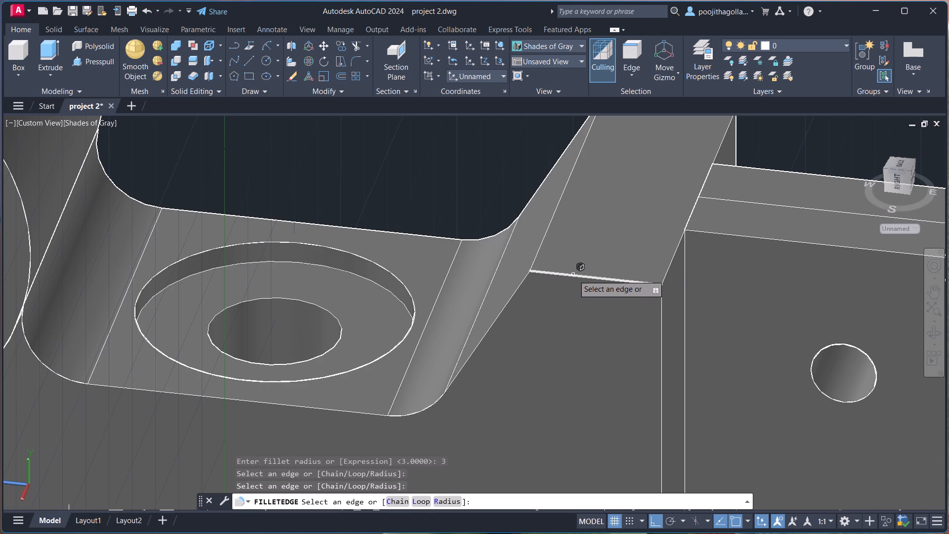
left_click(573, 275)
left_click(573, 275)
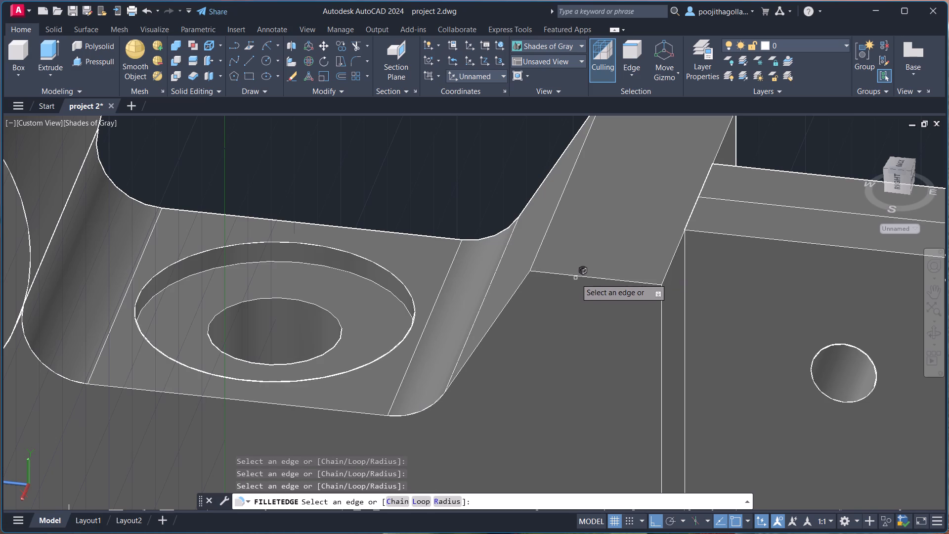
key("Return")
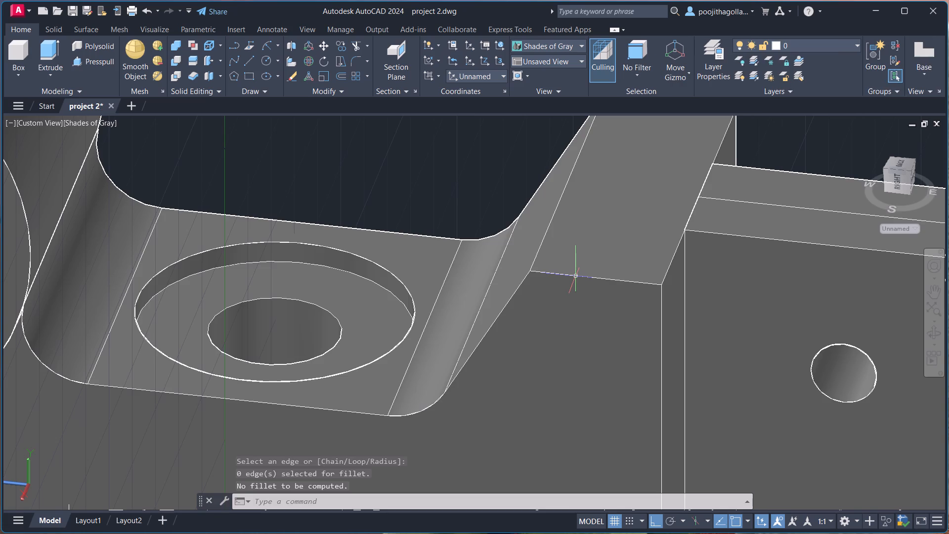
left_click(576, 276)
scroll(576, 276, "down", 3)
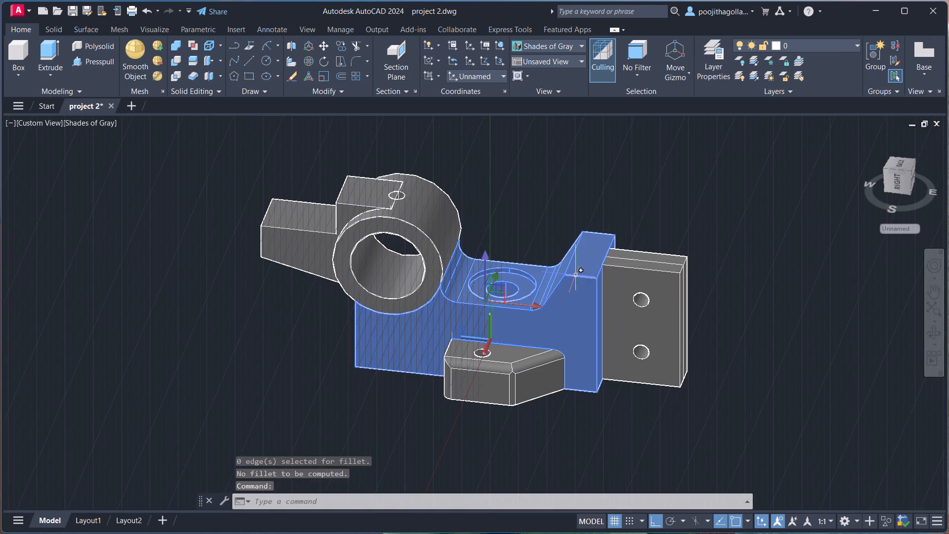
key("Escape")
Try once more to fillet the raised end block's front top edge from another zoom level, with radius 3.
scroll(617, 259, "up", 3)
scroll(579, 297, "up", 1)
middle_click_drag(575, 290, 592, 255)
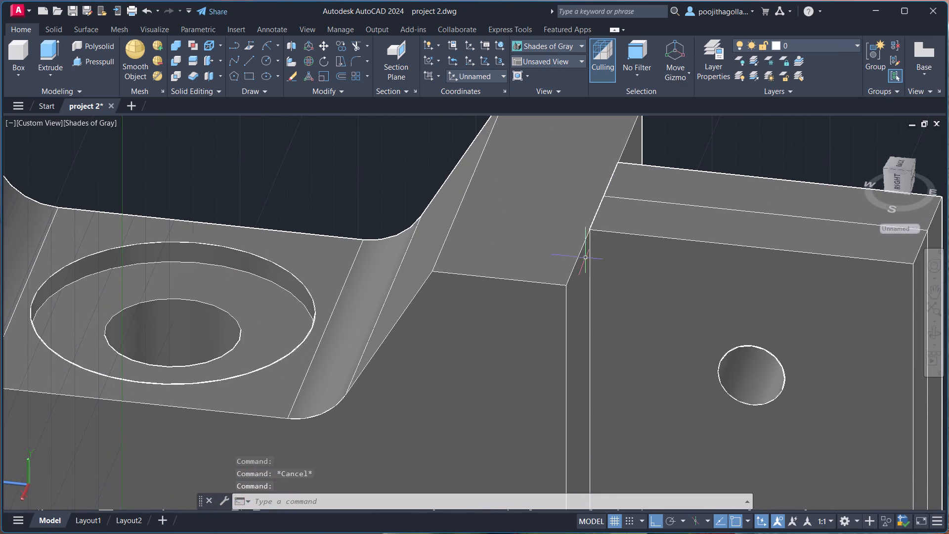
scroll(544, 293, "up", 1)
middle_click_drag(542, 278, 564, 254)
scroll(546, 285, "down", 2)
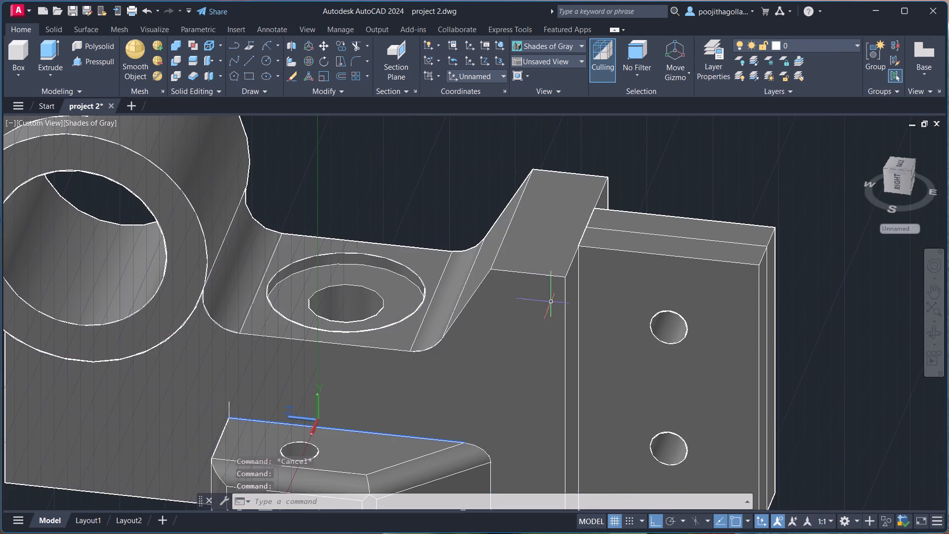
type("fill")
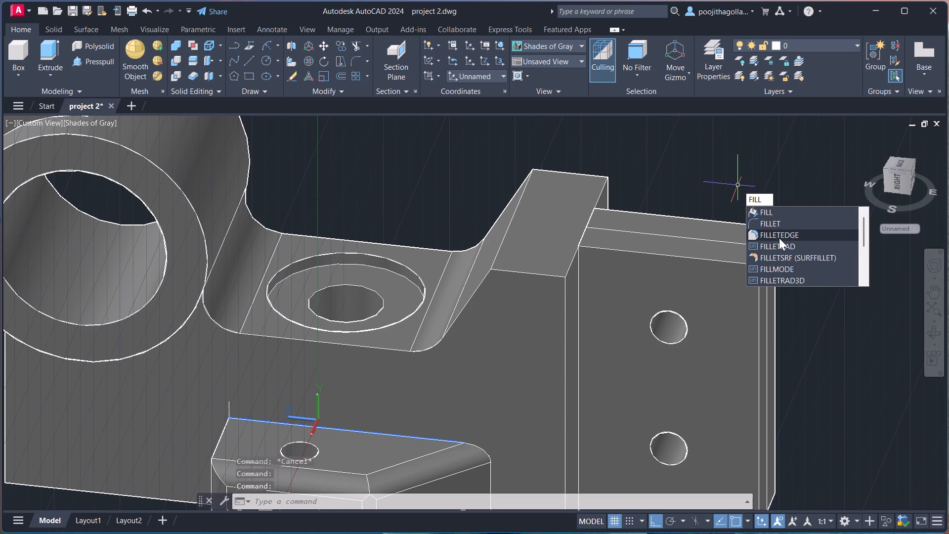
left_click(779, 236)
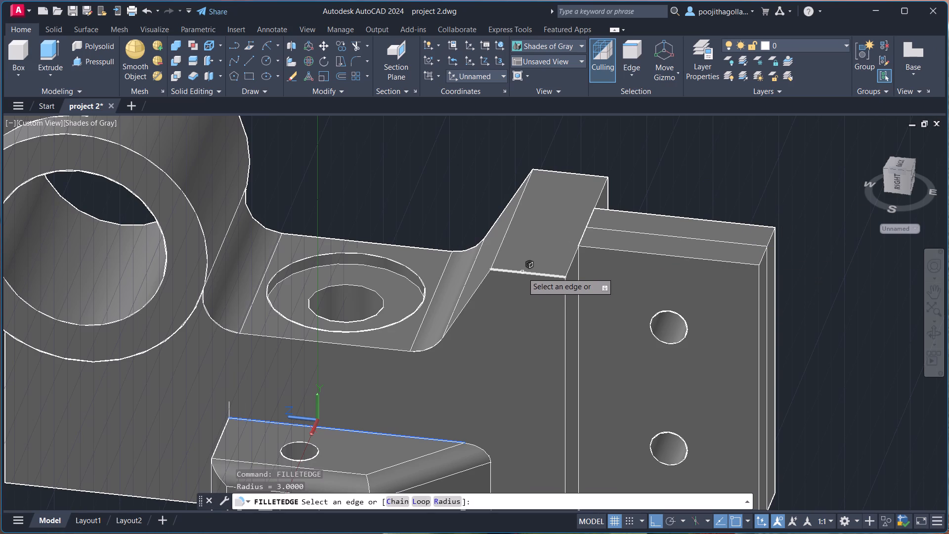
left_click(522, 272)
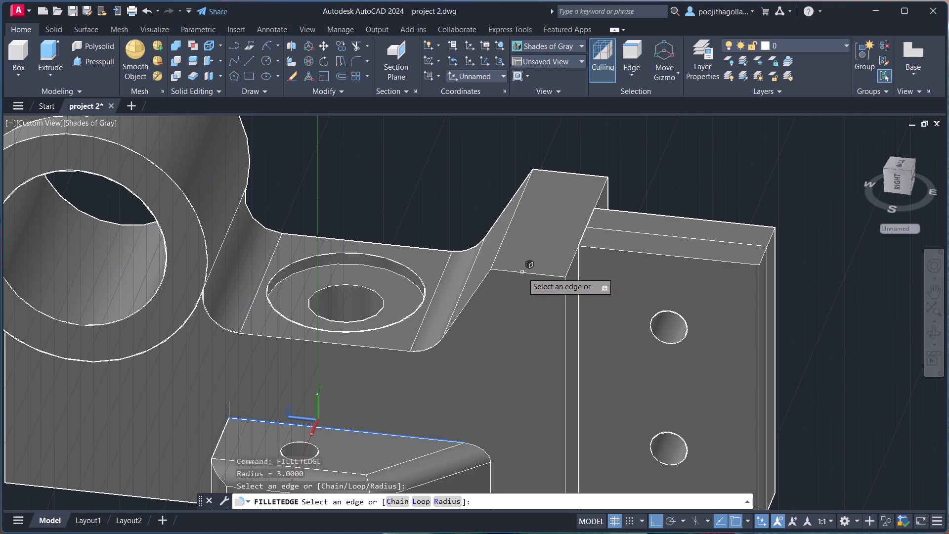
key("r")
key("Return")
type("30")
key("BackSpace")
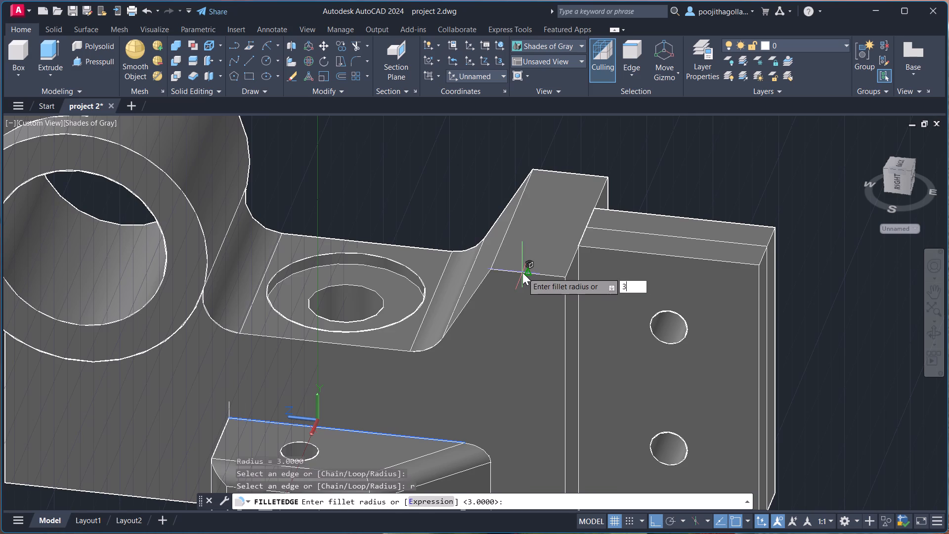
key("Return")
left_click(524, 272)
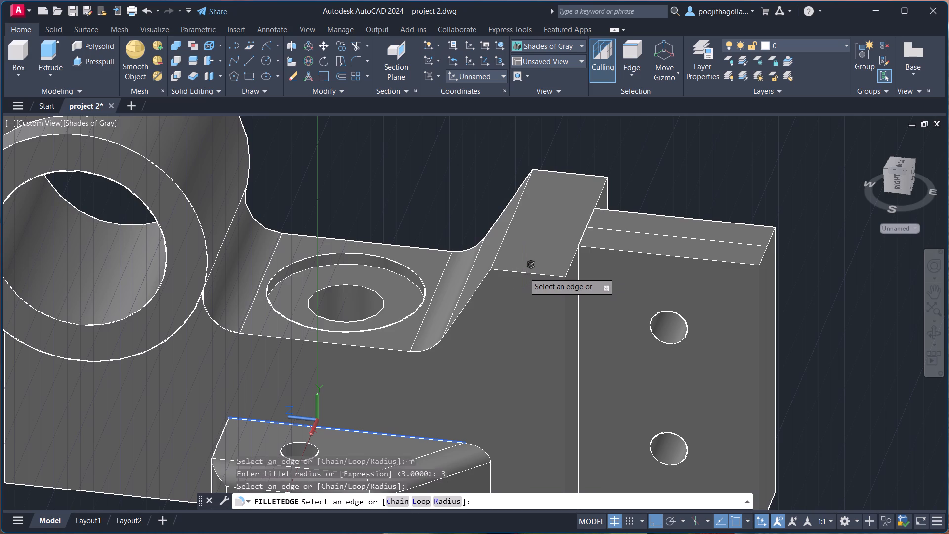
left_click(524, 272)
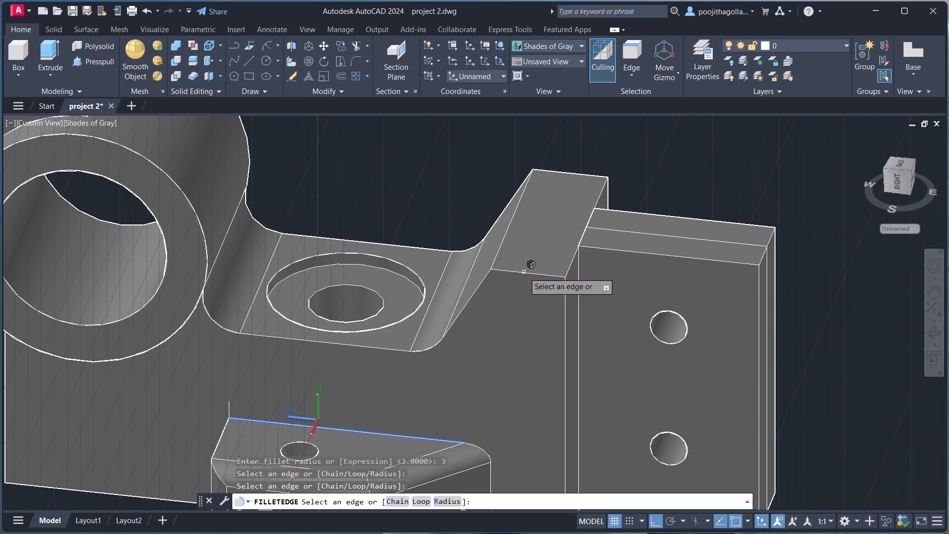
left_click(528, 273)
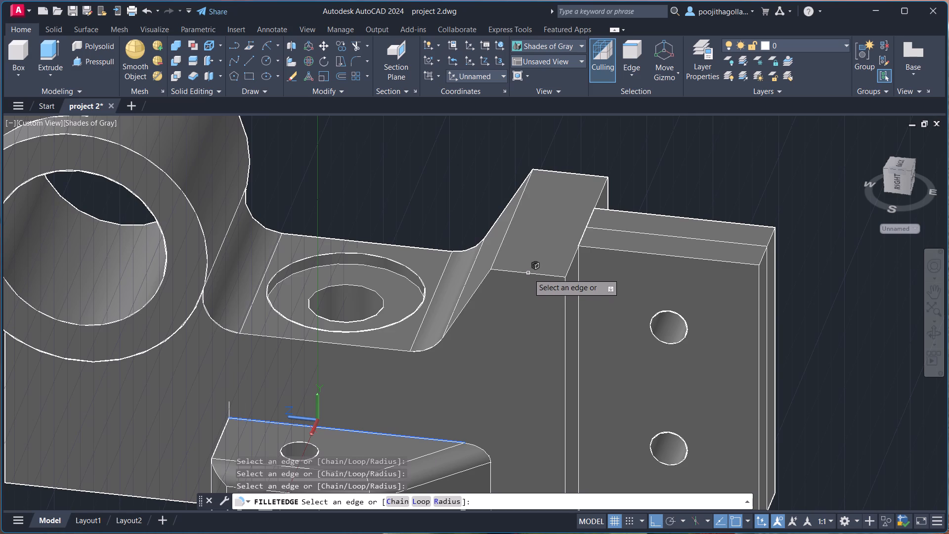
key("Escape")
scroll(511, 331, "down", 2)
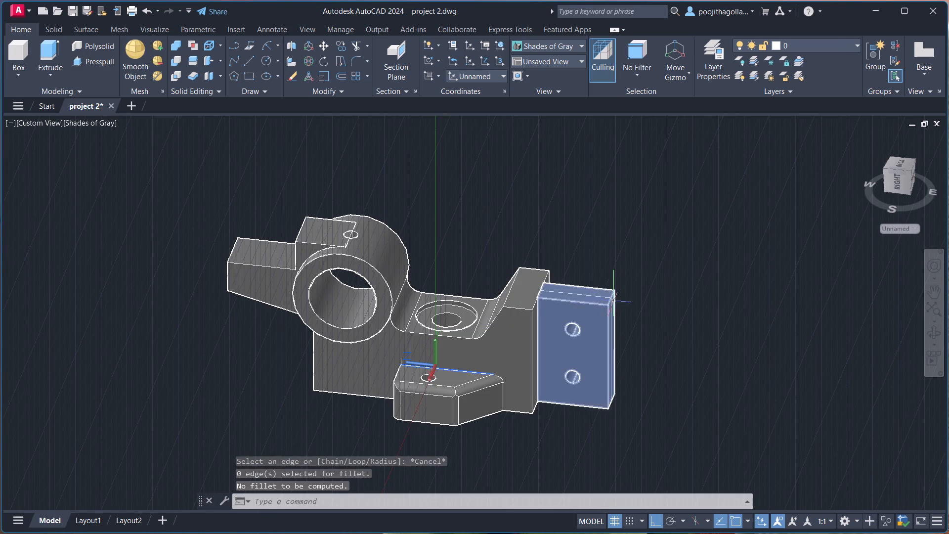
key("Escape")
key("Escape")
Examine the front lug and its junction with the main body, checking which parts belong to the body solid.
scroll(582, 327, "down", 2)
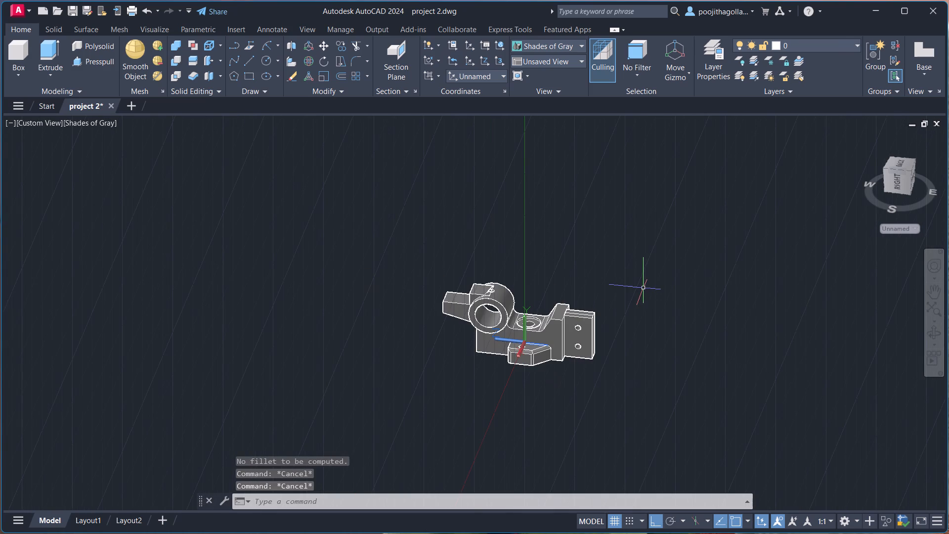
key("Escape")
scroll(640, 310, "up", 4)
middle_click_drag(611, 284, 722, 143)
middle_click_drag(506, 387, 522, 371)
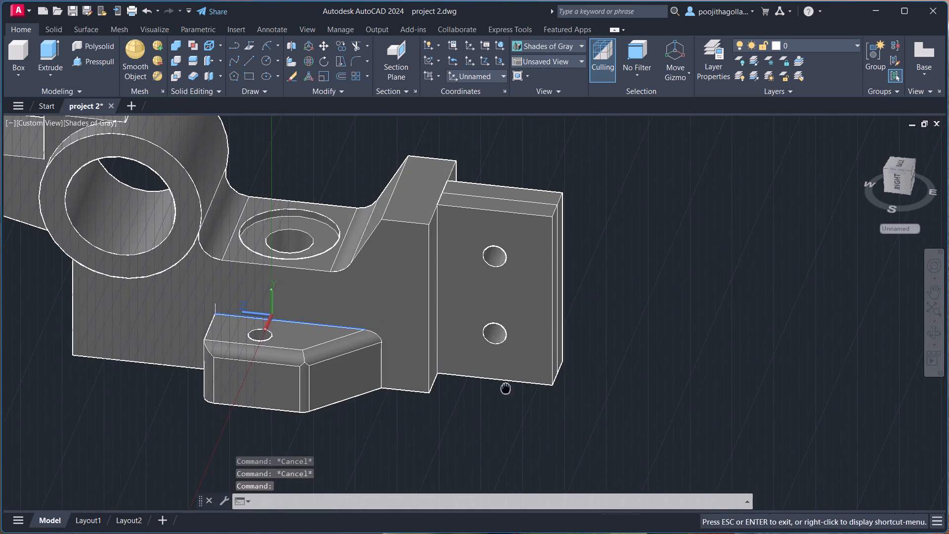
middle_click_drag(522, 371, 573, 356)
left_click(460, 400)
left_click(459, 400)
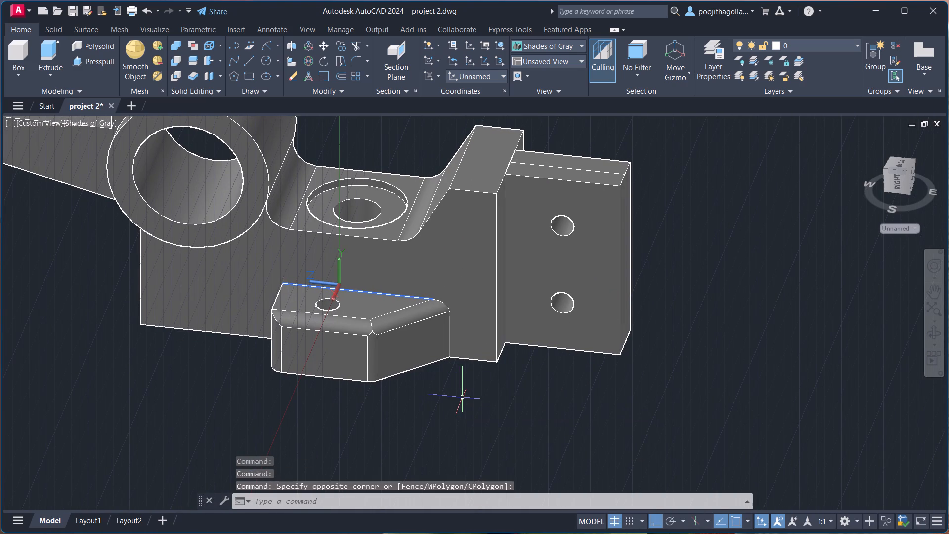
left_click(388, 294)
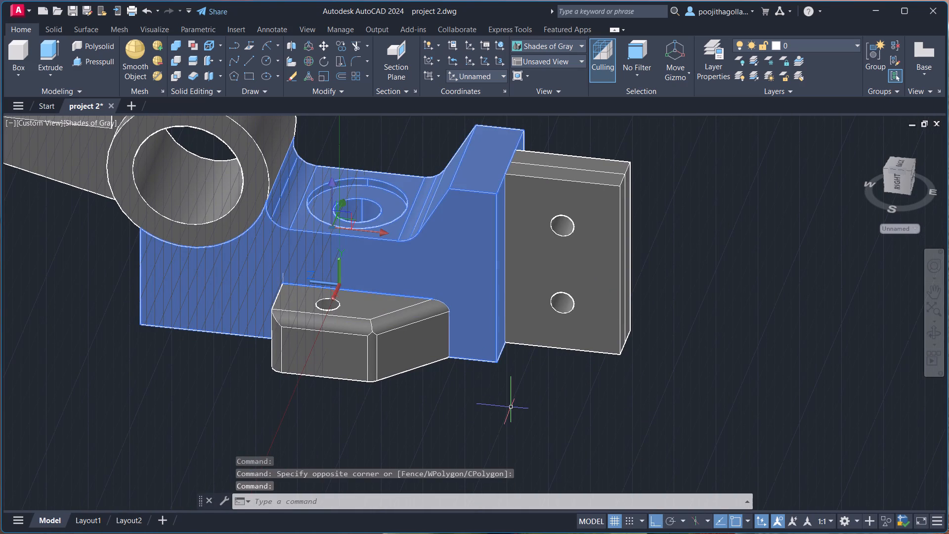
key("Escape")
scroll(417, 336, "up", 1)
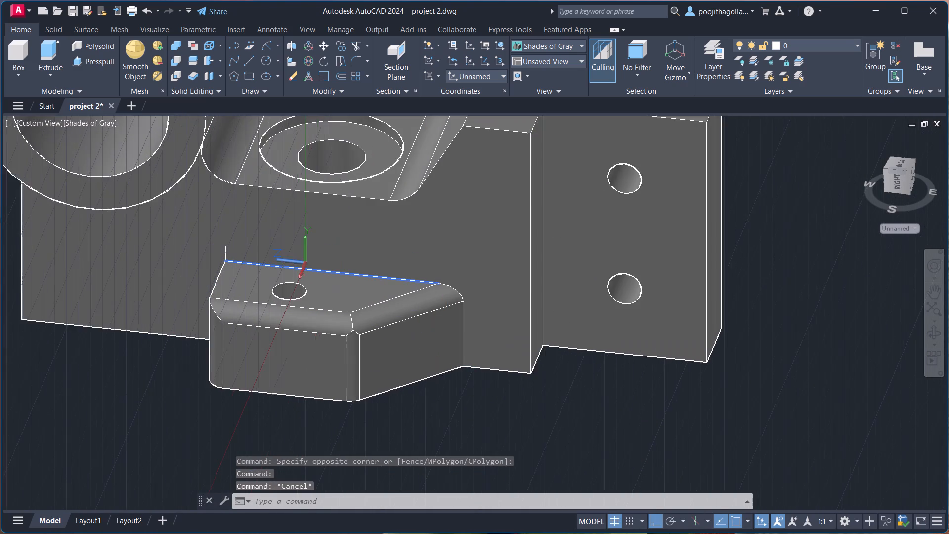
scroll(417, 336, "up", 1)
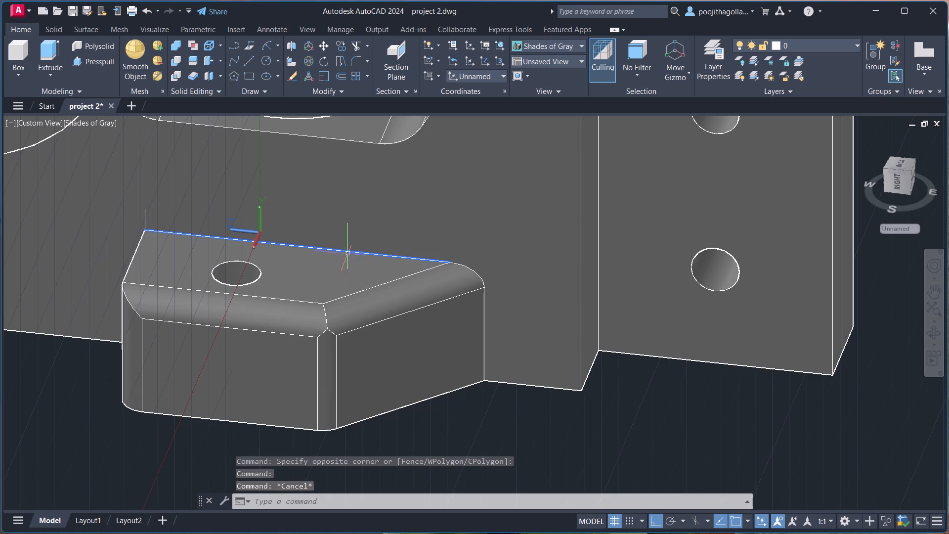
left_click(350, 252)
key("Escape")
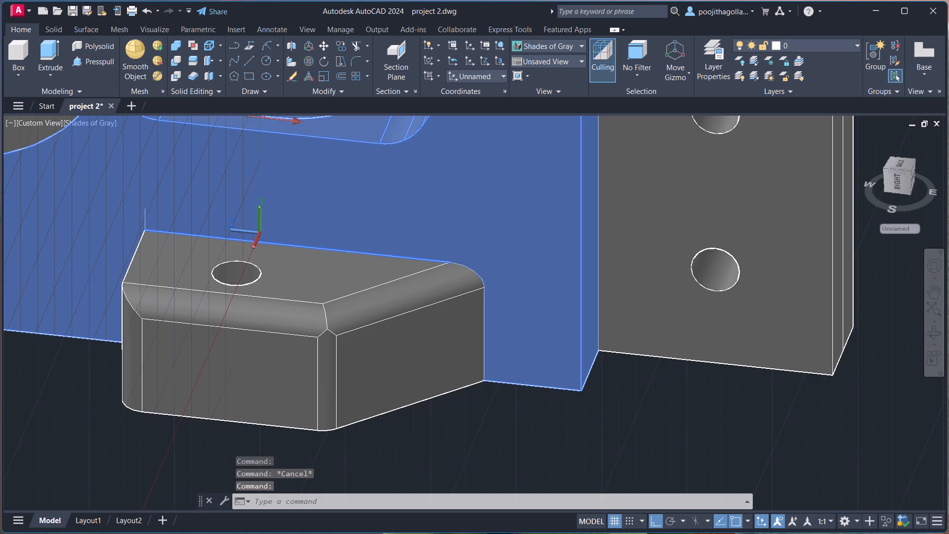
Reorient the UCS on the main body's front face, with X along the body's length and Y pointing upward.
middle_click_drag(439, 234, 466, 317)
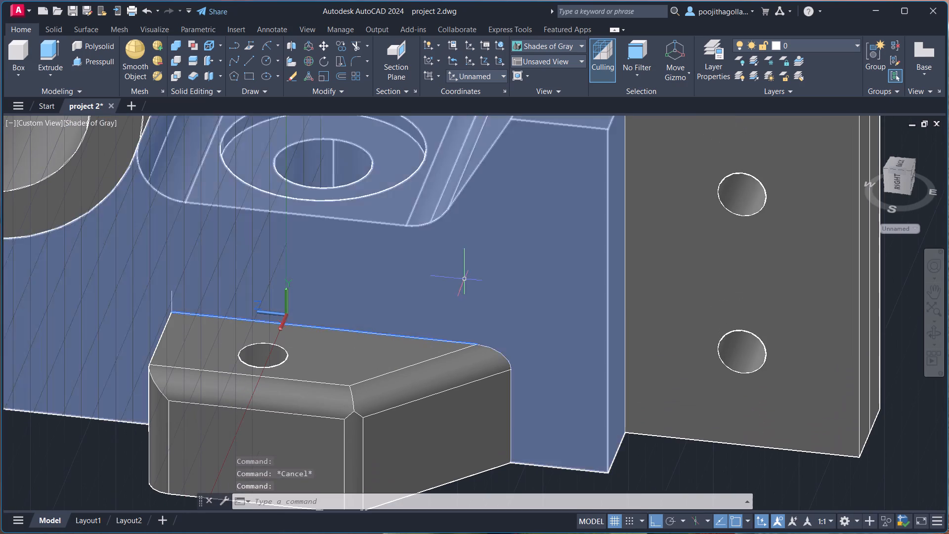
left_click(457, 263)
type("ucs")
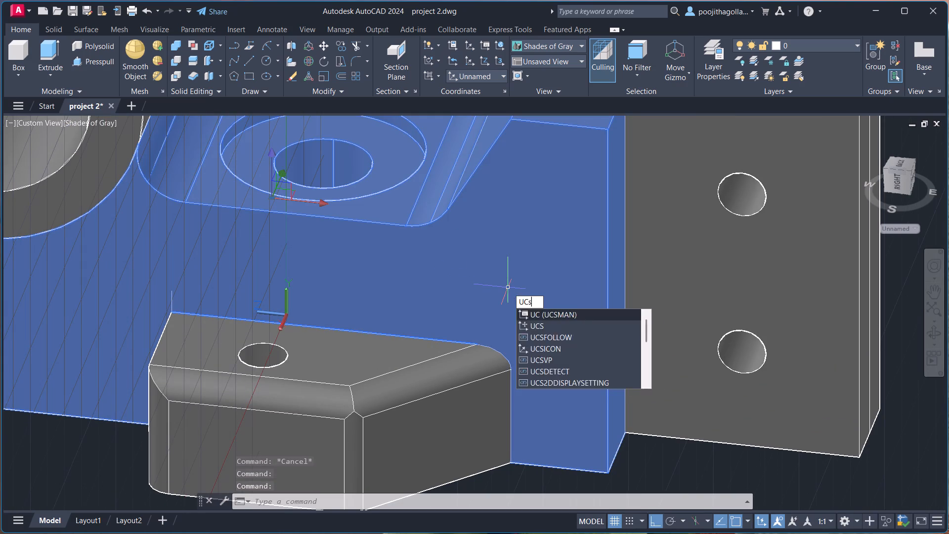
key("Return")
left_click(509, 275)
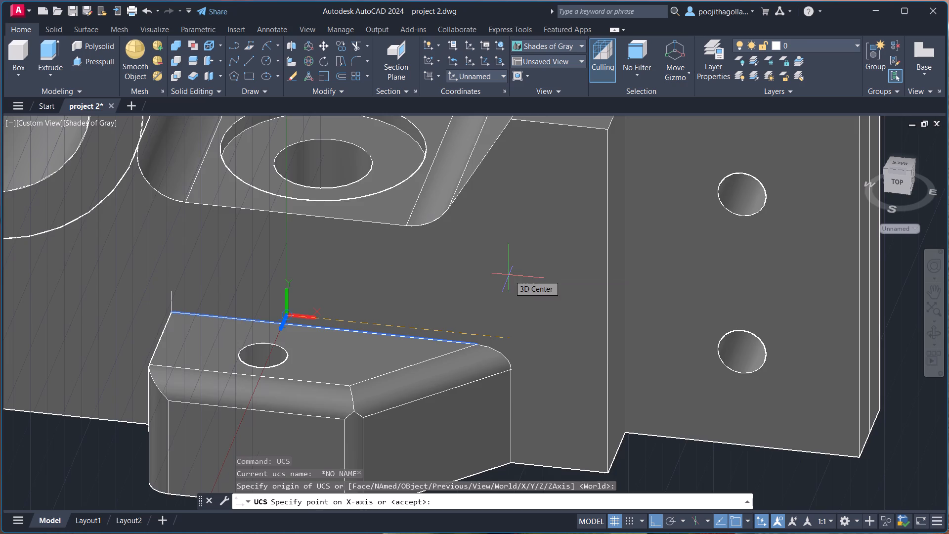
scroll(509, 275, "down", 2)
left_click(746, 302)
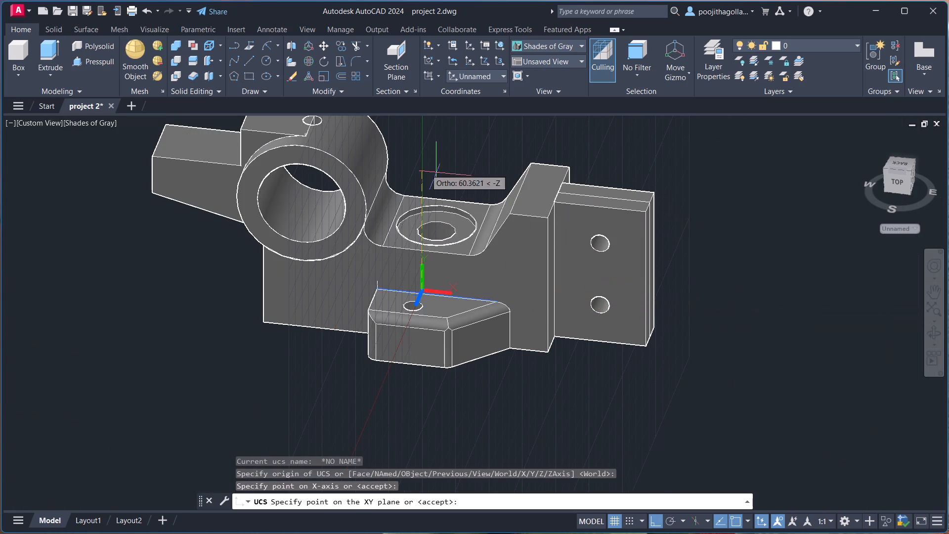
left_click(422, 162)
scroll(470, 214, "up", 2)
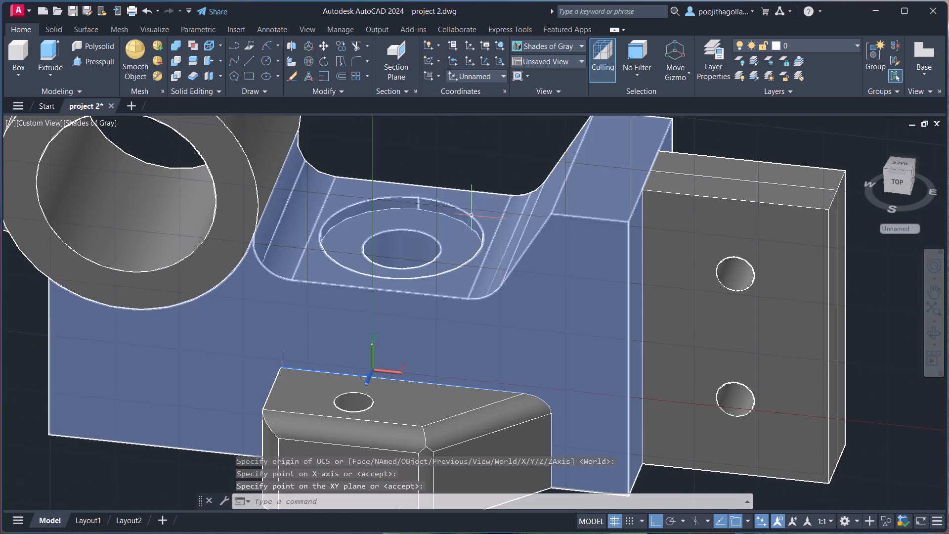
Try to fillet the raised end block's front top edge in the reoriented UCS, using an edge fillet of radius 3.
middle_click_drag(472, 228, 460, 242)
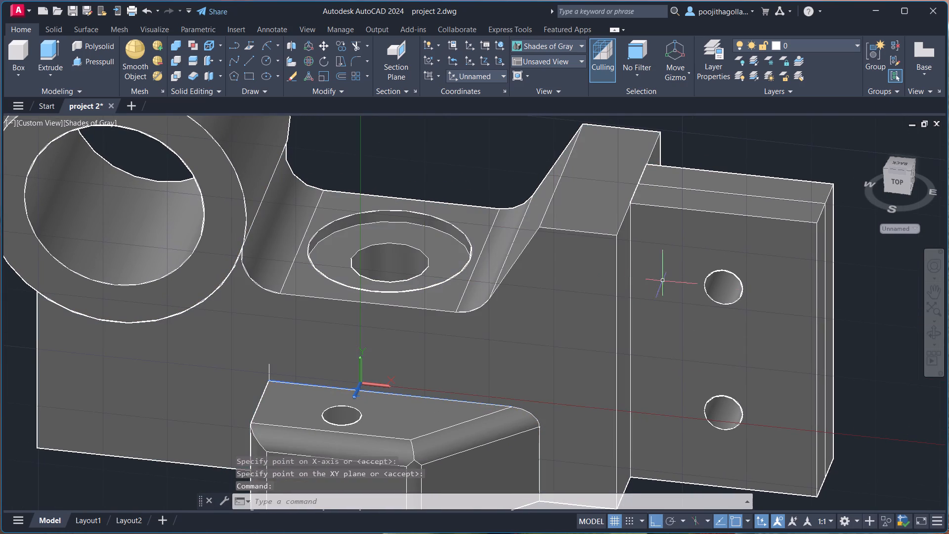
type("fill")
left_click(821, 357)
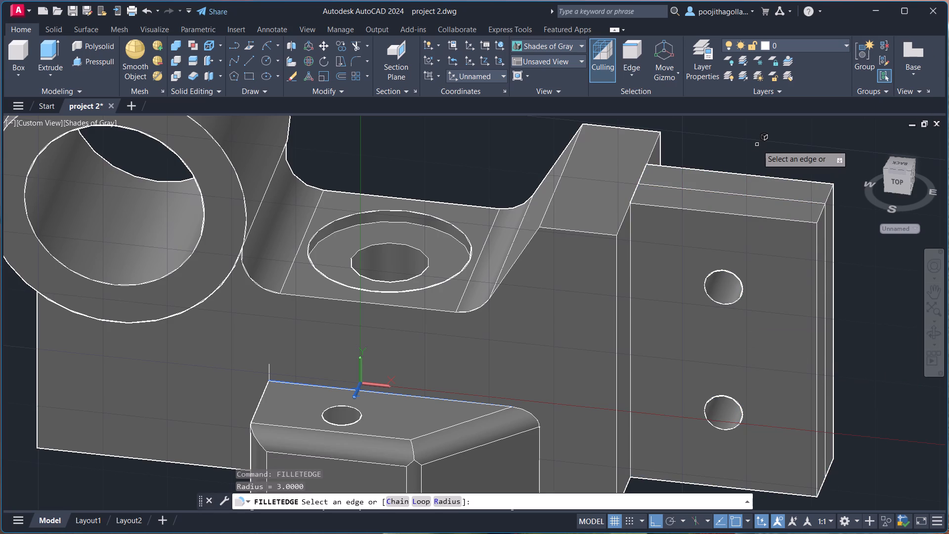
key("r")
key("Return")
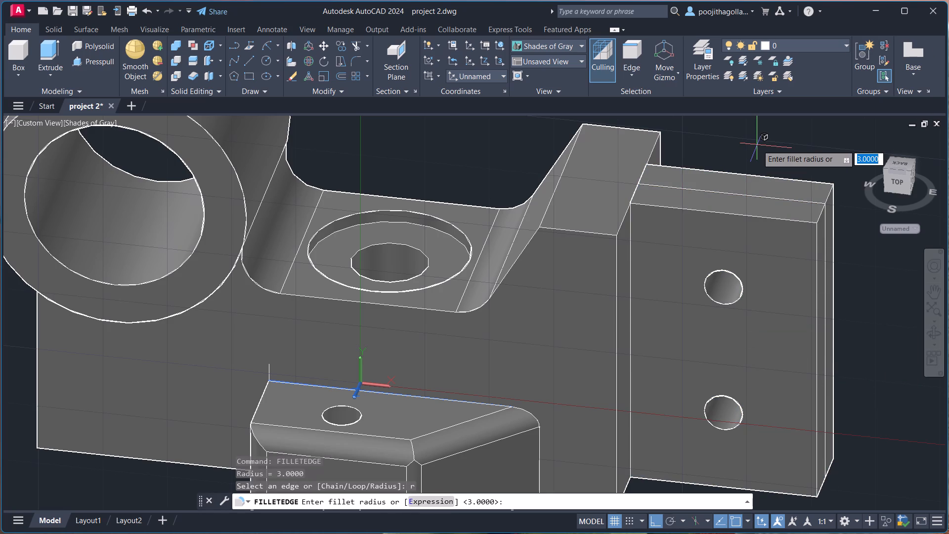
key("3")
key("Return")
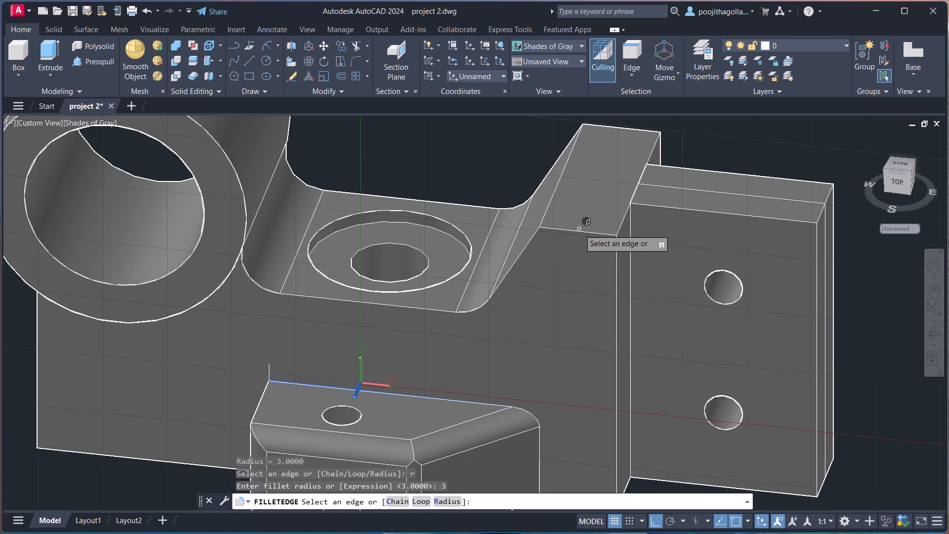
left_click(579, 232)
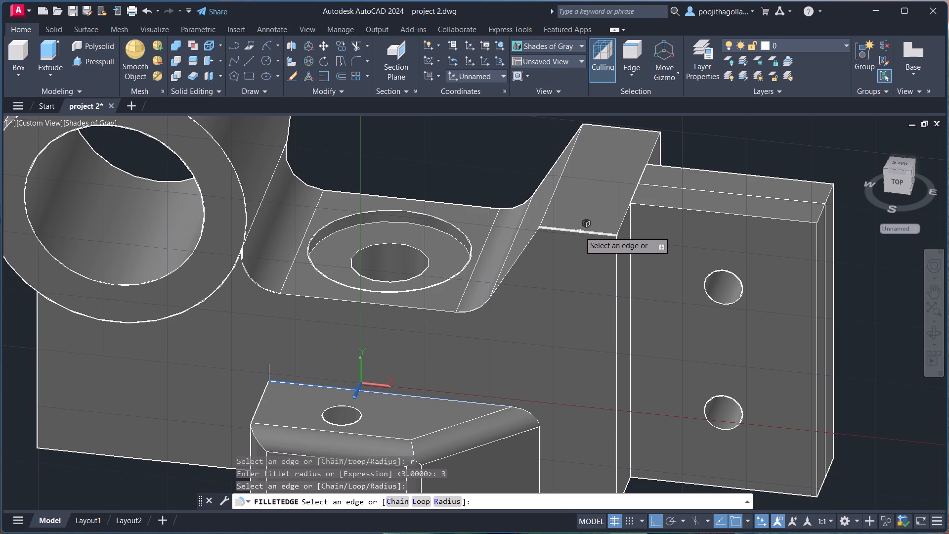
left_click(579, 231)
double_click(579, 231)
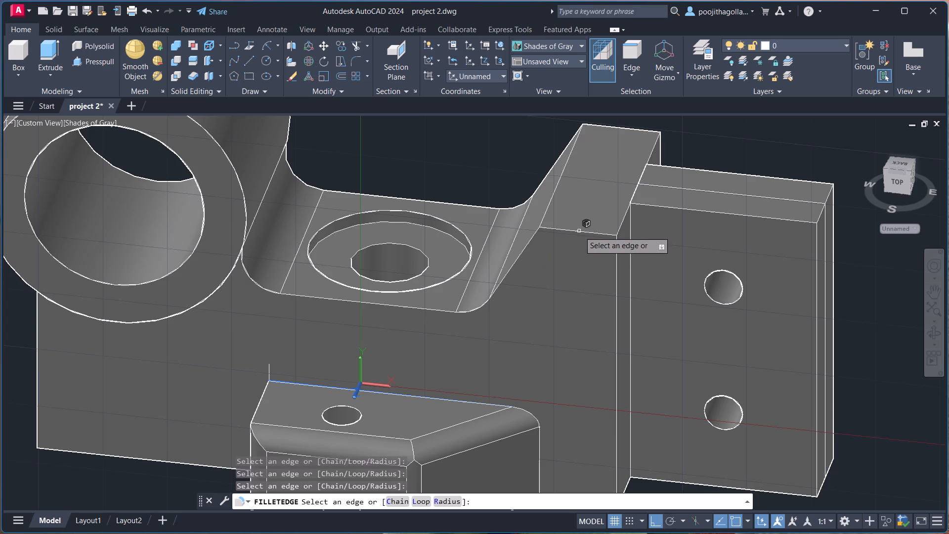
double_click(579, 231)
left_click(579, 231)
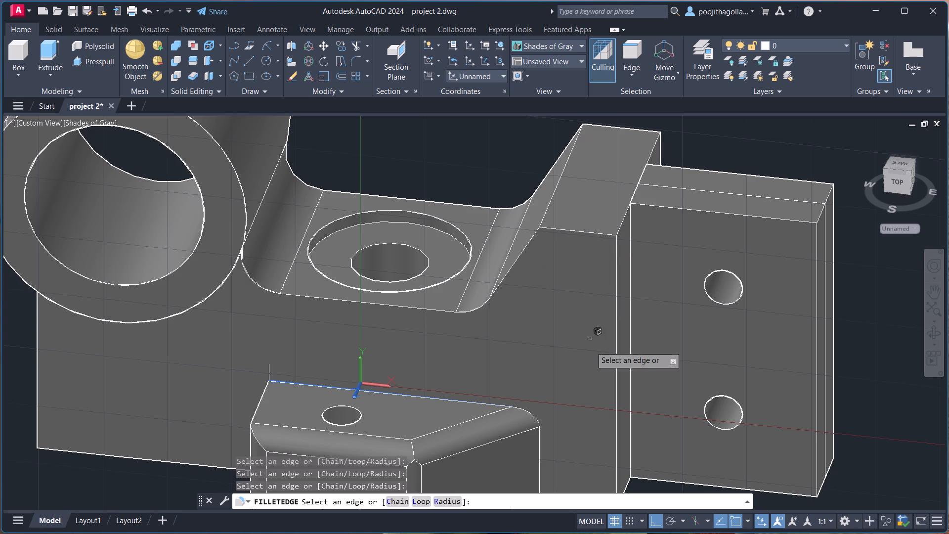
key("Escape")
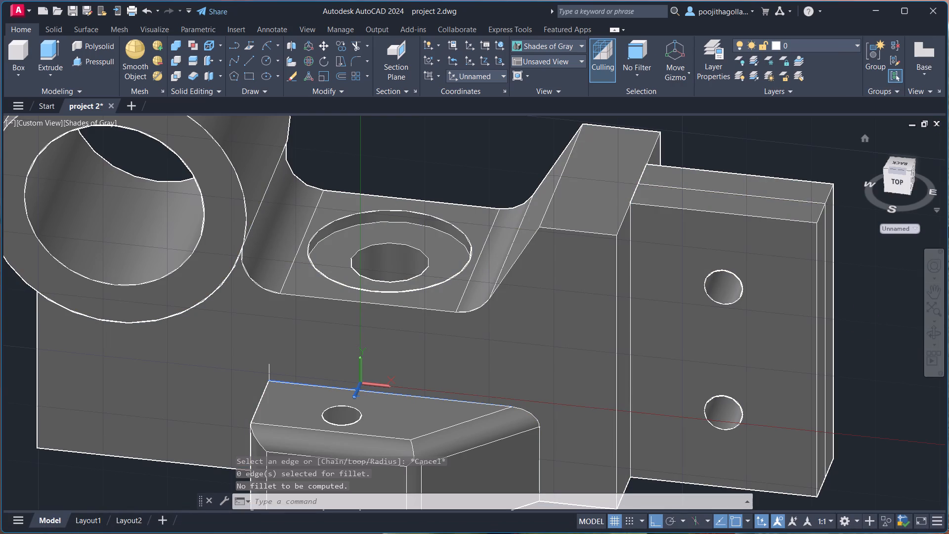
Clear the leftover edge selection on the two side lugs by selecting the whole model and deselecting everything.
left_click(938, 326)
left_click_drag(897, 273, 822, 307)
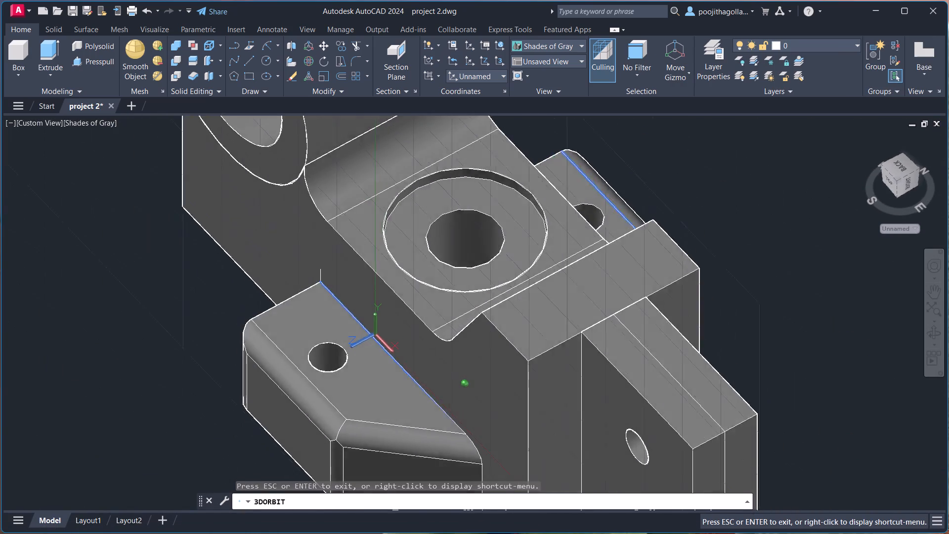
left_click_drag(822, 307, 768, 296)
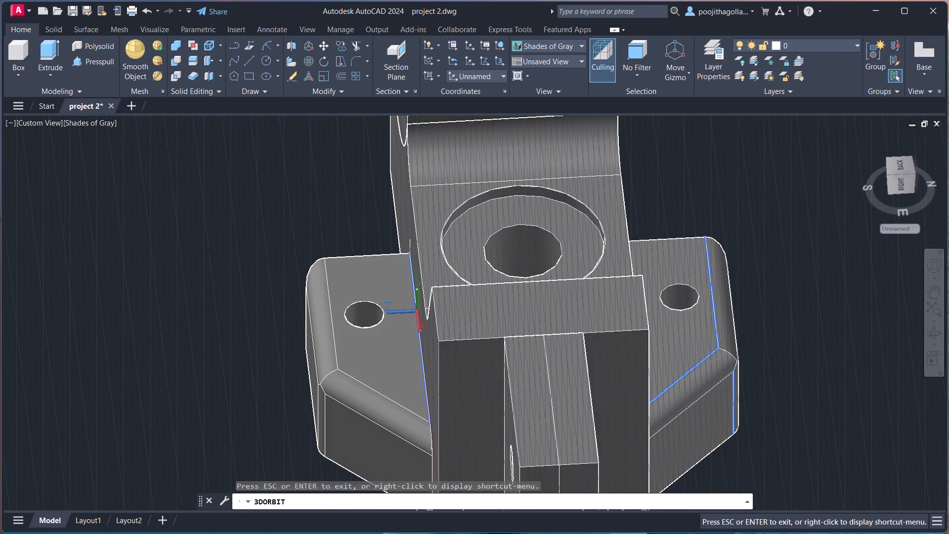
key("Escape")
key("Escape")
scroll(817, 266, "down", 4)
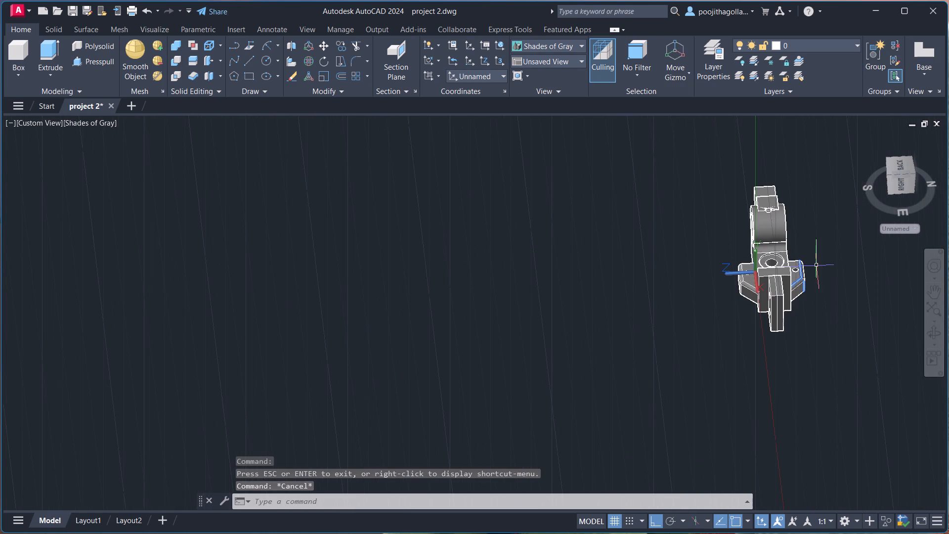
left_click_drag(841, 198, 836, 202)
left_click(670, 323)
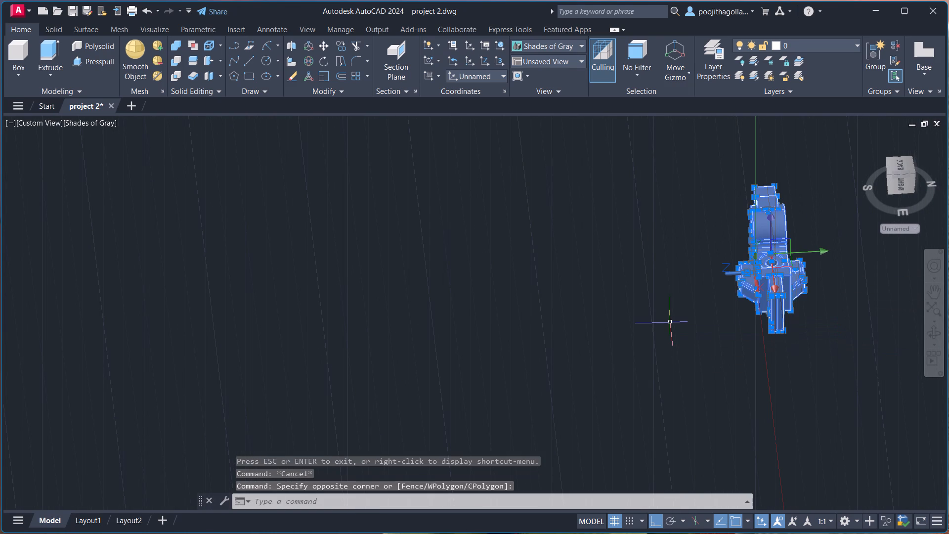
key("Escape")
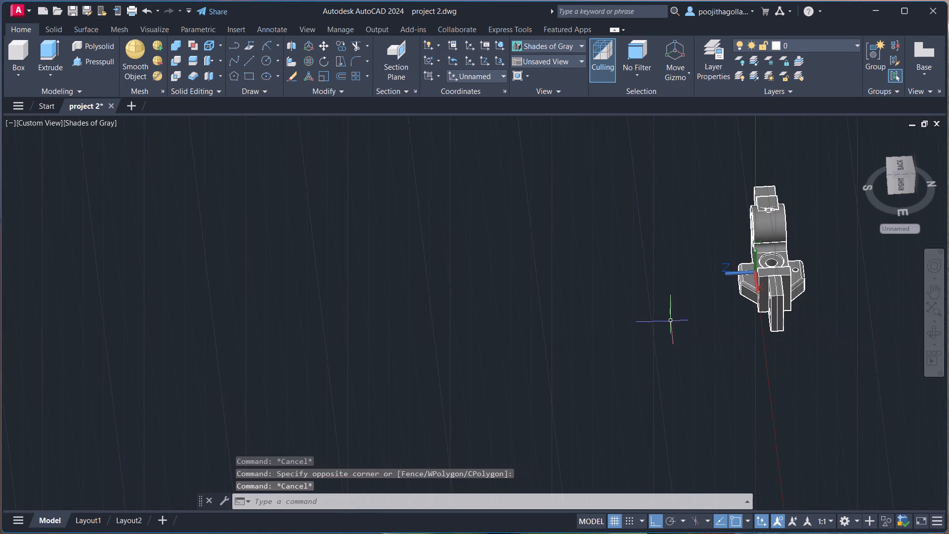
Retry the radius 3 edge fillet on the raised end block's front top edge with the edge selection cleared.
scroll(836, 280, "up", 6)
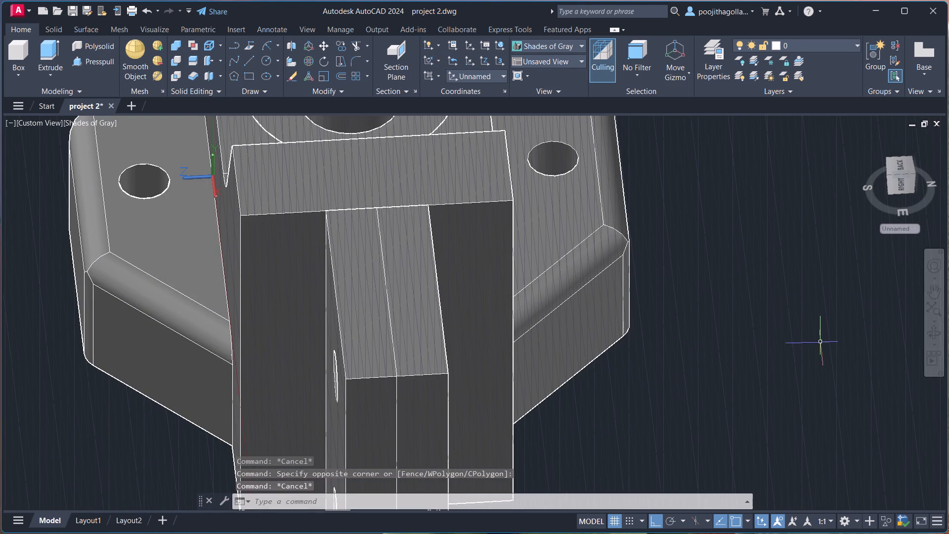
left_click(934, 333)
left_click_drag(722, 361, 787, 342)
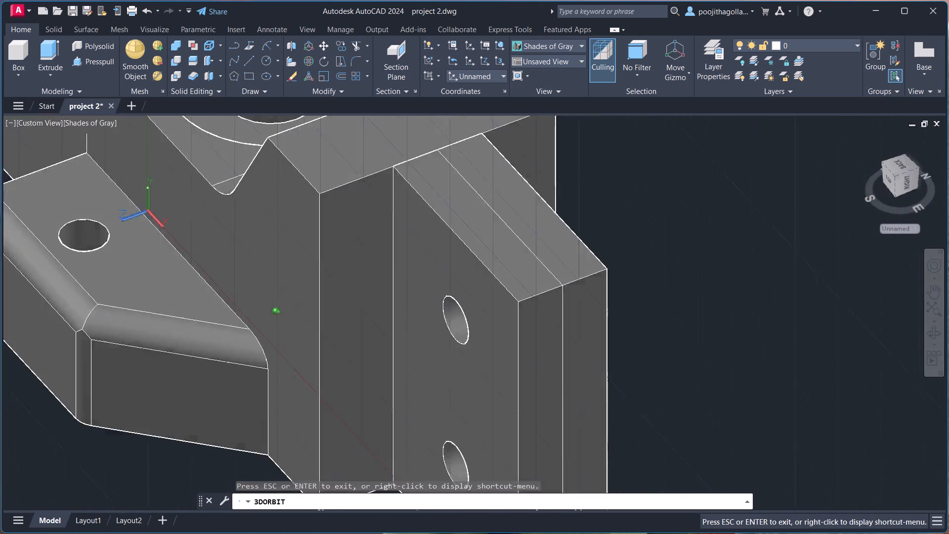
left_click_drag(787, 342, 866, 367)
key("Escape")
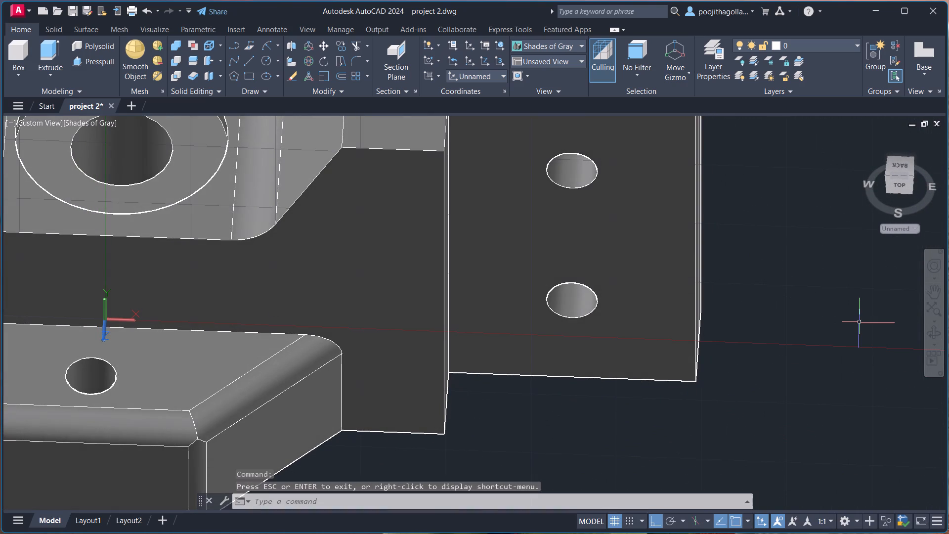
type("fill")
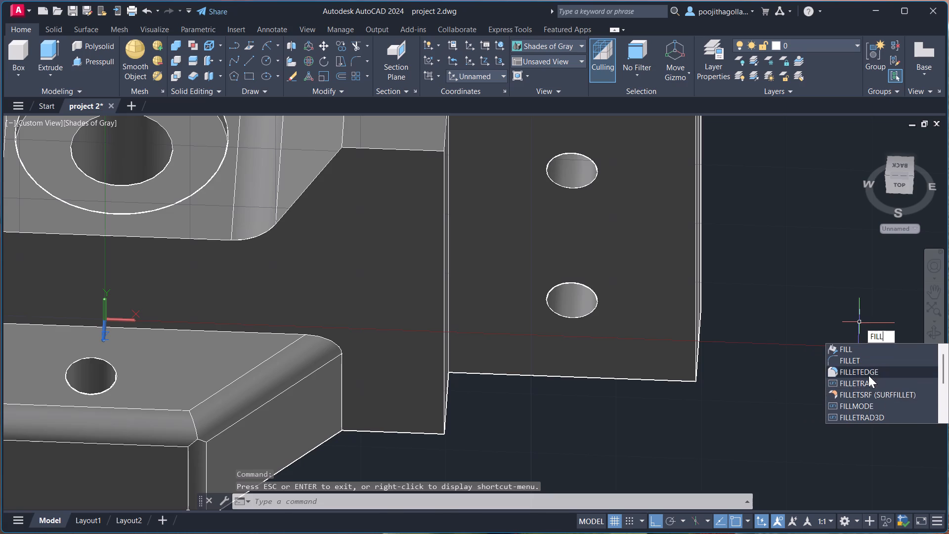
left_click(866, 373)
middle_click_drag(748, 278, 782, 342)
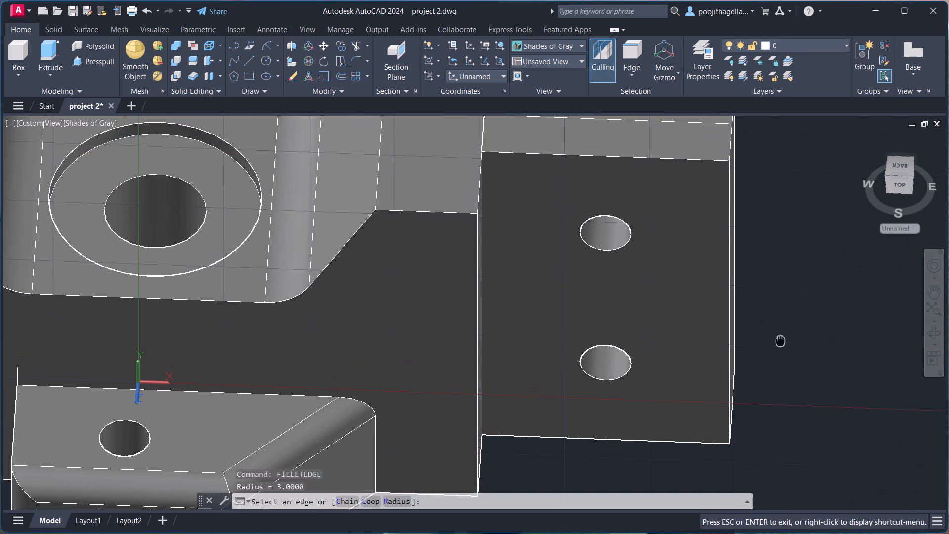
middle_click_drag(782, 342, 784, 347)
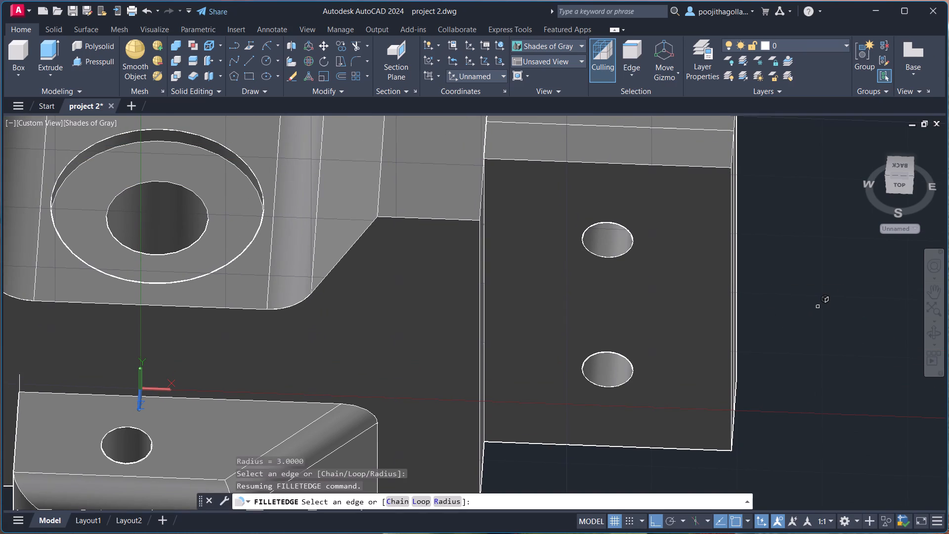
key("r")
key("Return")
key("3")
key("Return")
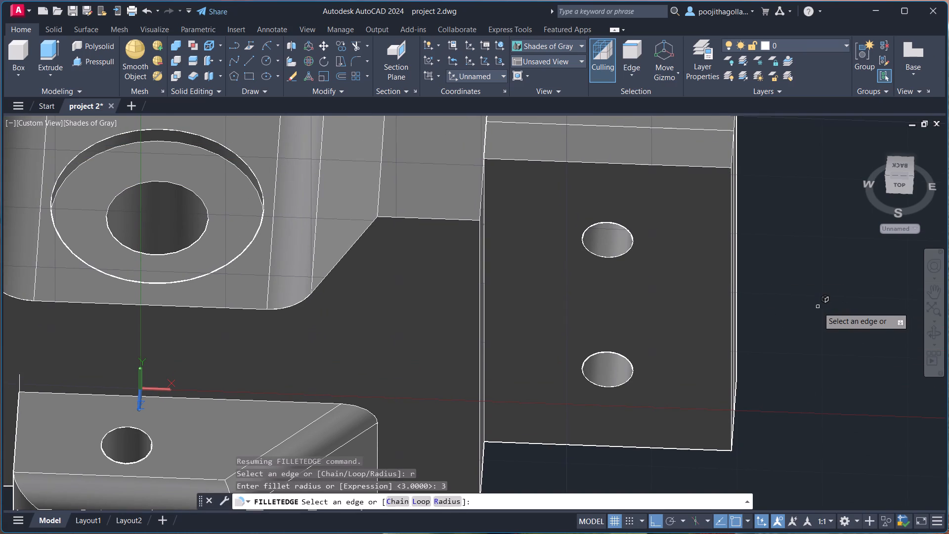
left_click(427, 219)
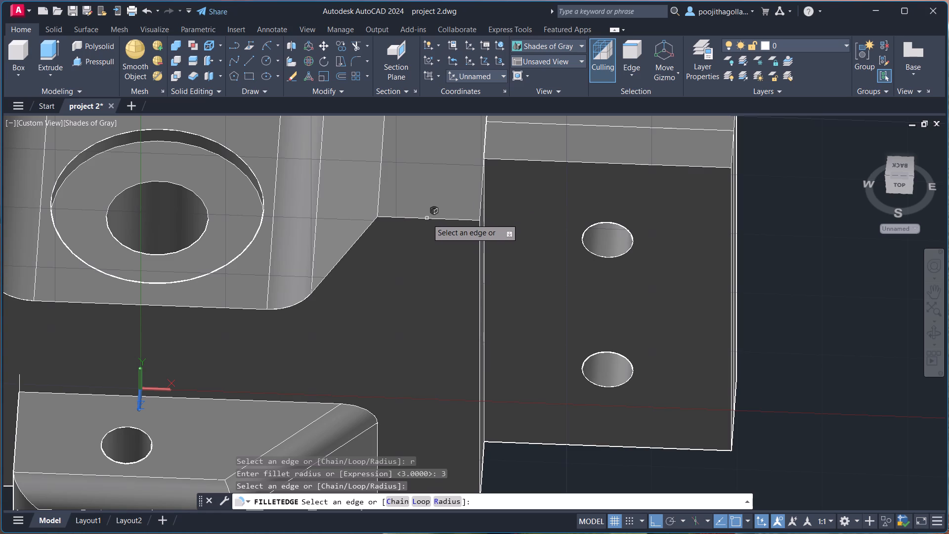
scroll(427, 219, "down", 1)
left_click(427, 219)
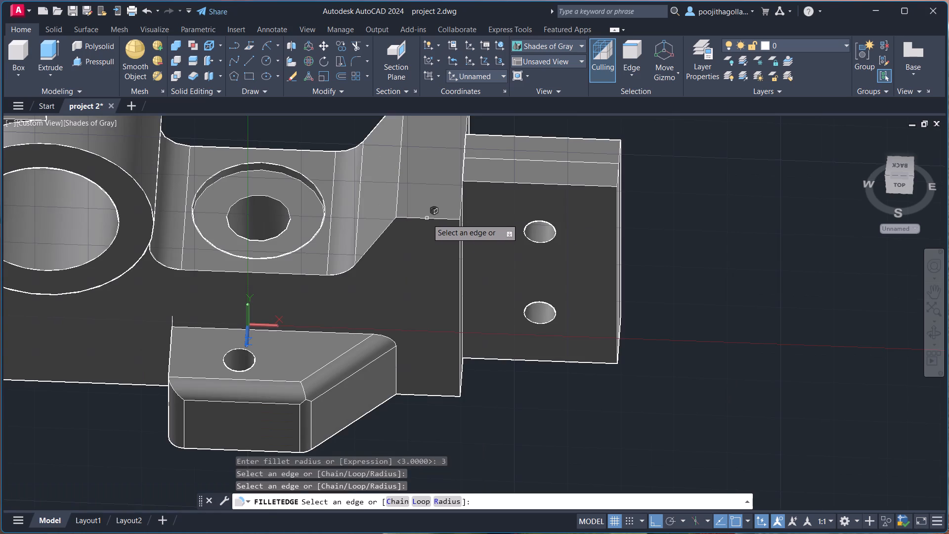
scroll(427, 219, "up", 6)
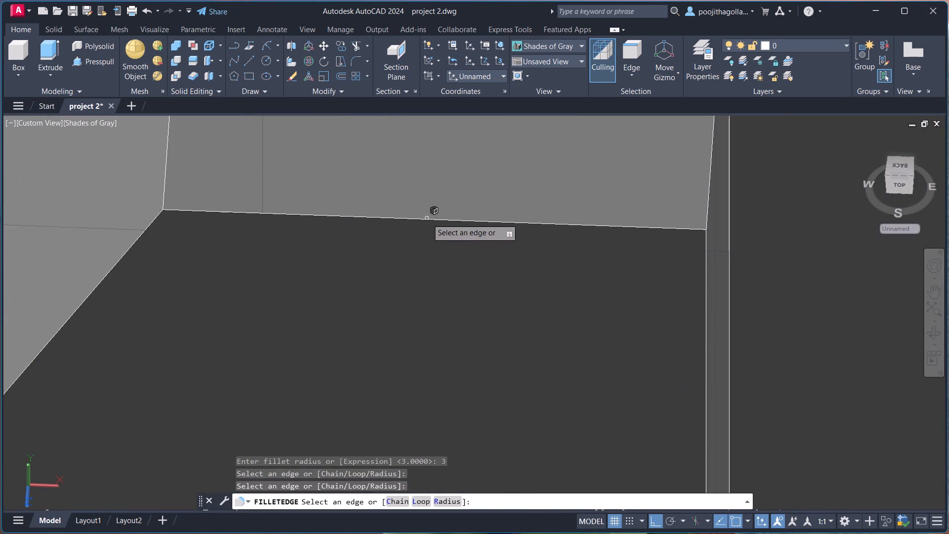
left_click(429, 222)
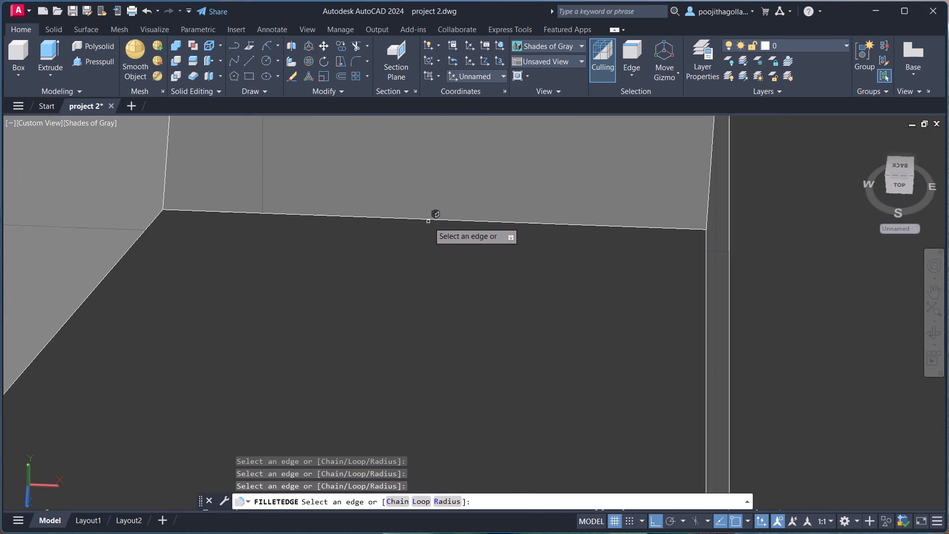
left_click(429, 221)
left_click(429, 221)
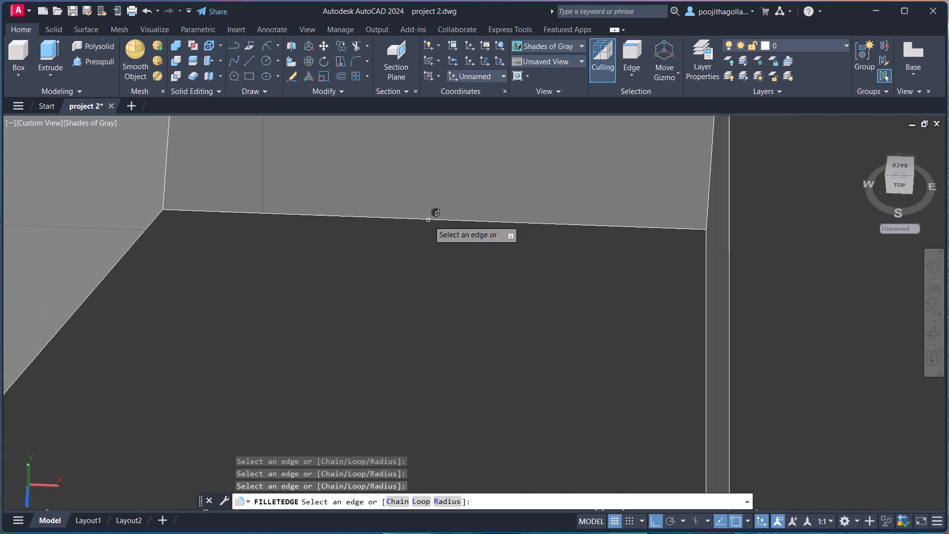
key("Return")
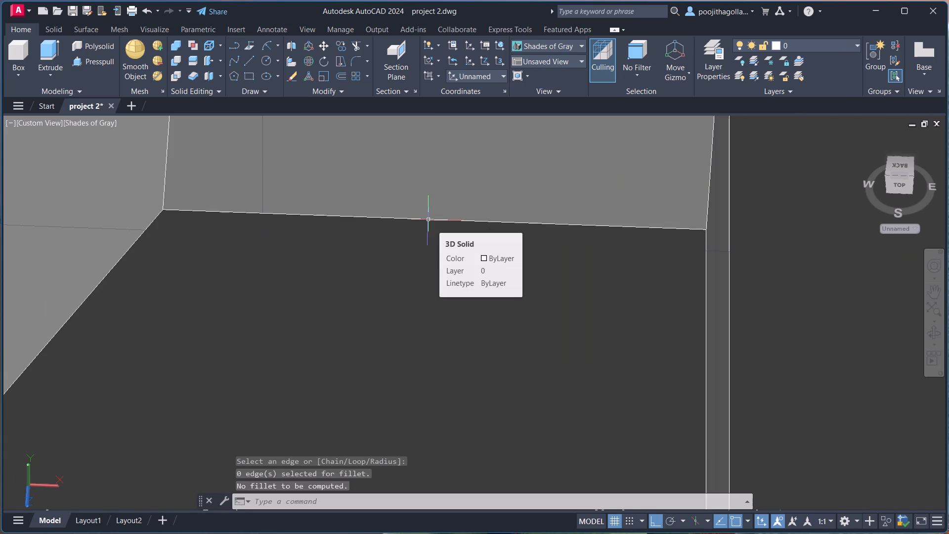
Examine the front lug and the raised end block where they meet the main body.
scroll(429, 220, "down", 2)
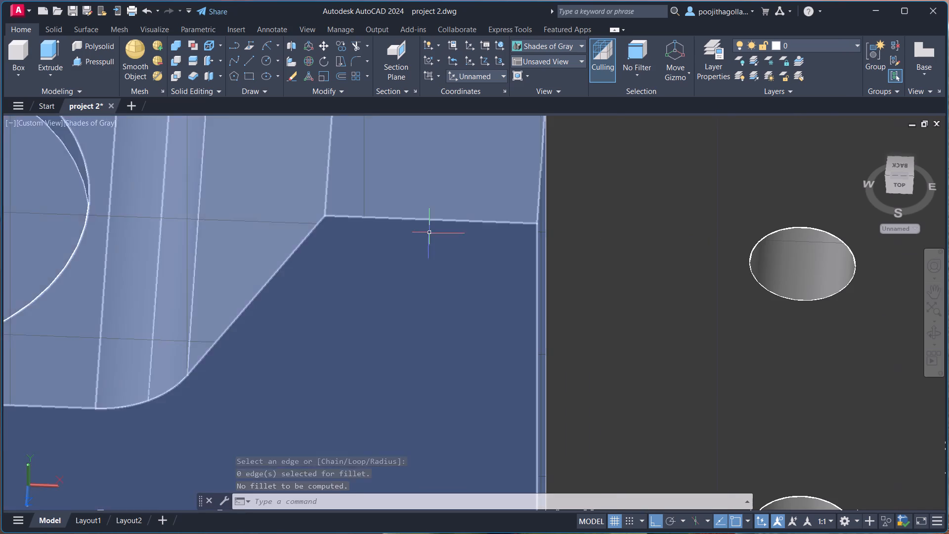
scroll(430, 234, "down", 3)
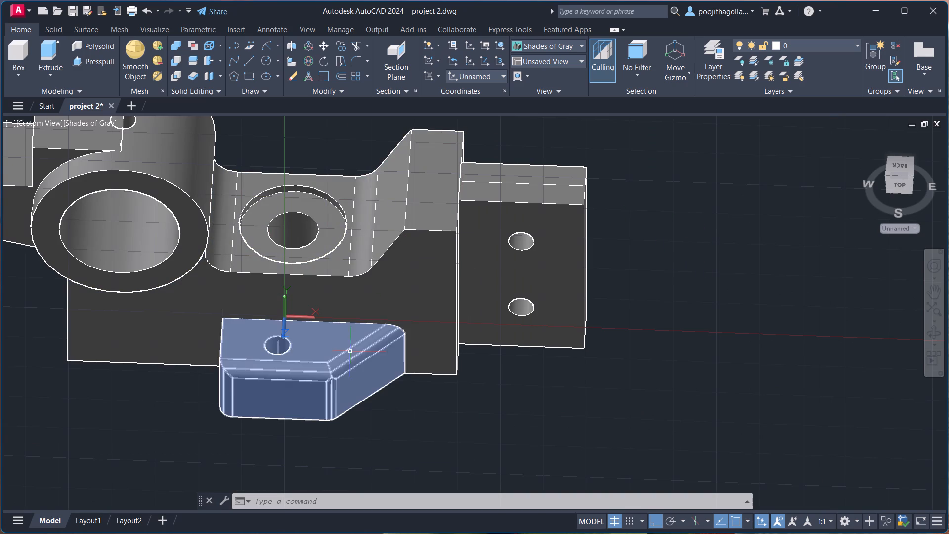
middle_click_drag(702, 225, 750, 191)
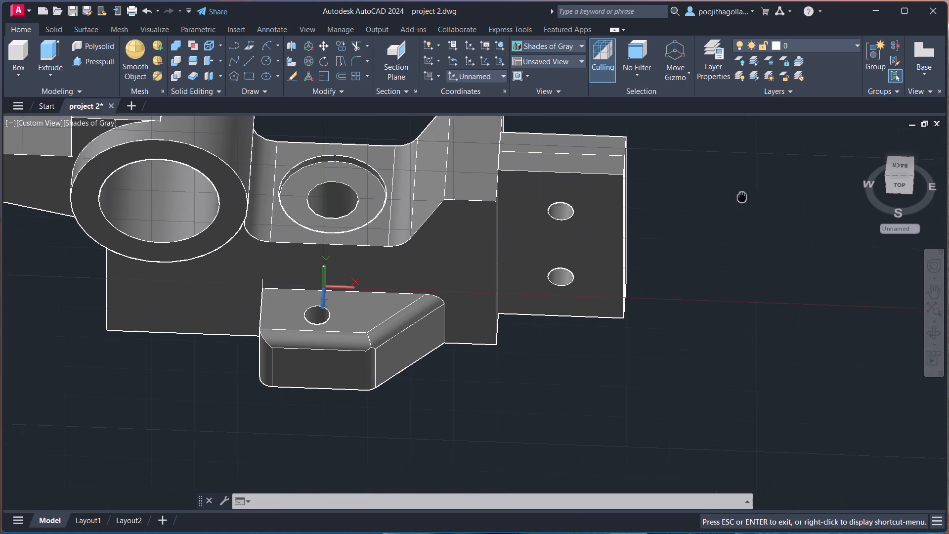
middle_click_drag(750, 191, 752, 189)
scroll(419, 244, "up", 2)
middle_click_drag(474, 204, 439, 194)
scroll(435, 193, "down", 2)
middle_click_drag(454, 212, 428, 244)
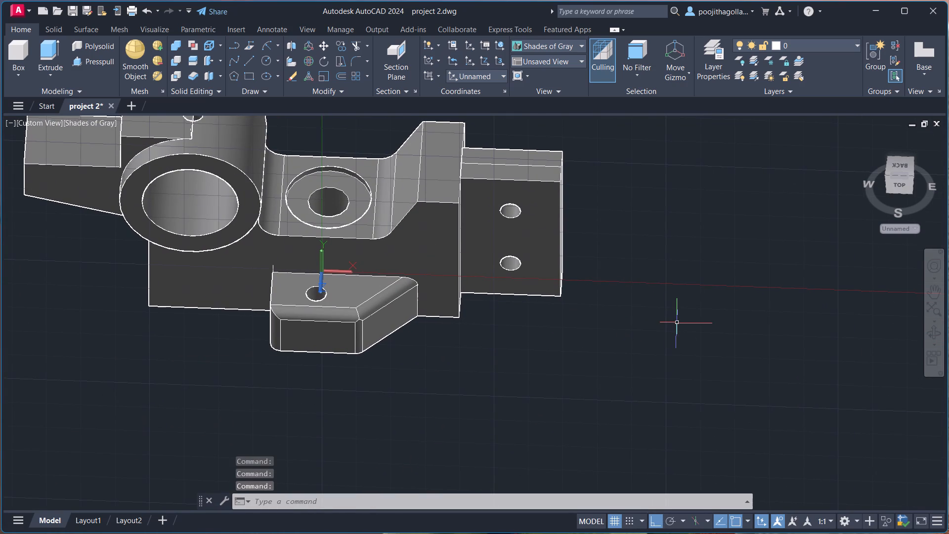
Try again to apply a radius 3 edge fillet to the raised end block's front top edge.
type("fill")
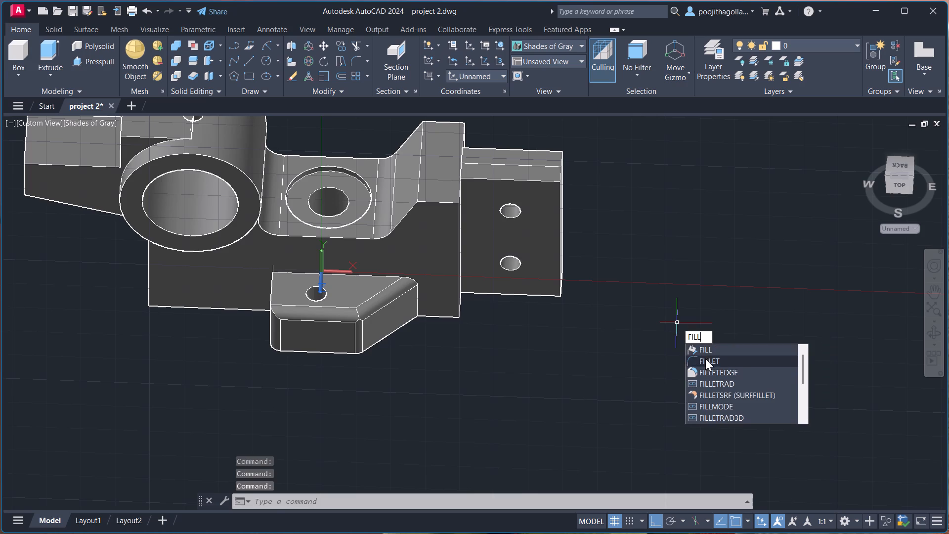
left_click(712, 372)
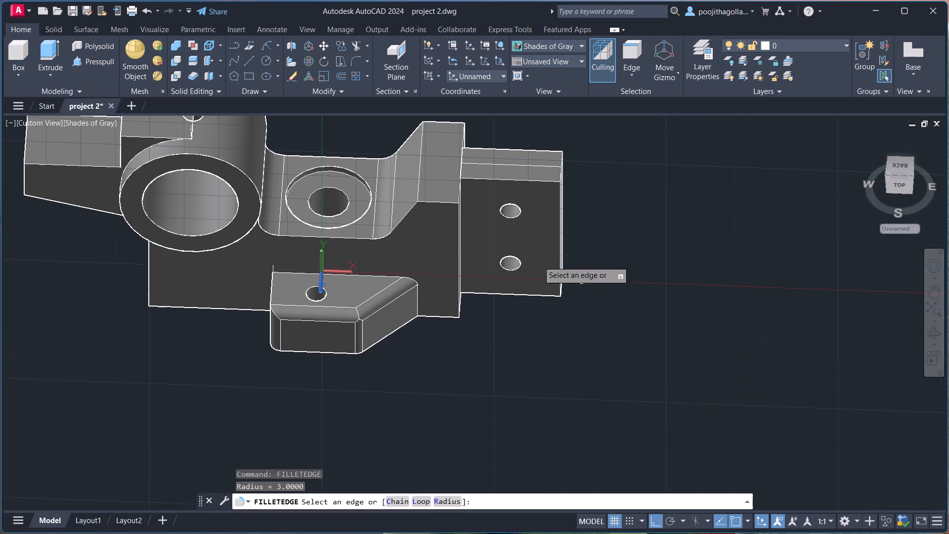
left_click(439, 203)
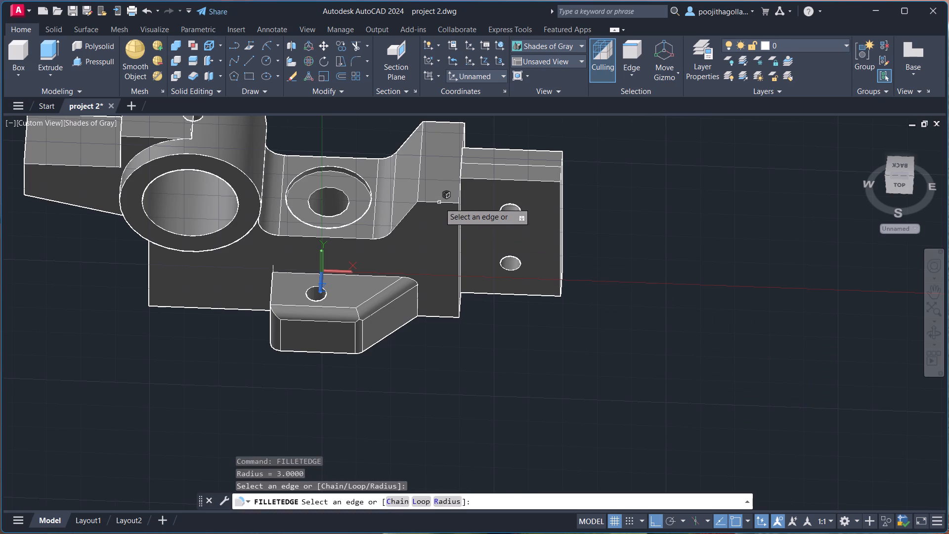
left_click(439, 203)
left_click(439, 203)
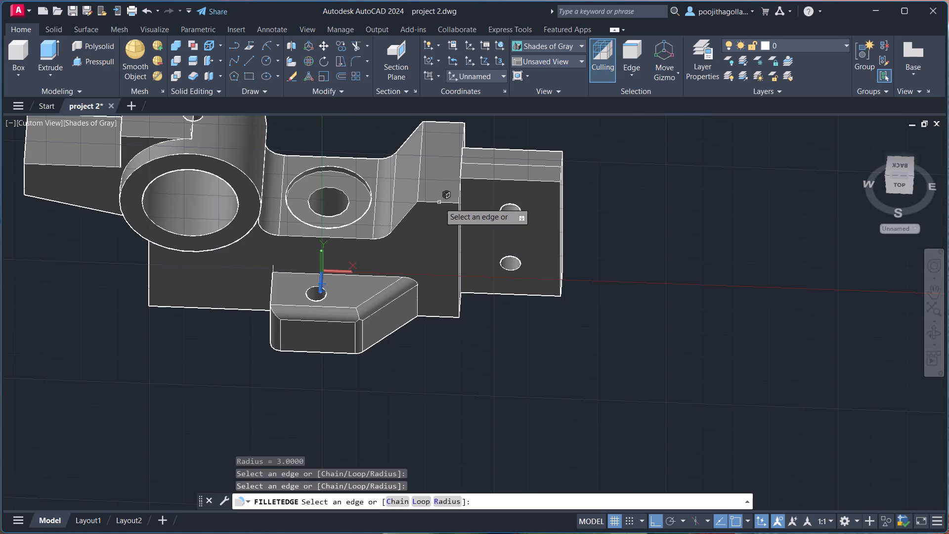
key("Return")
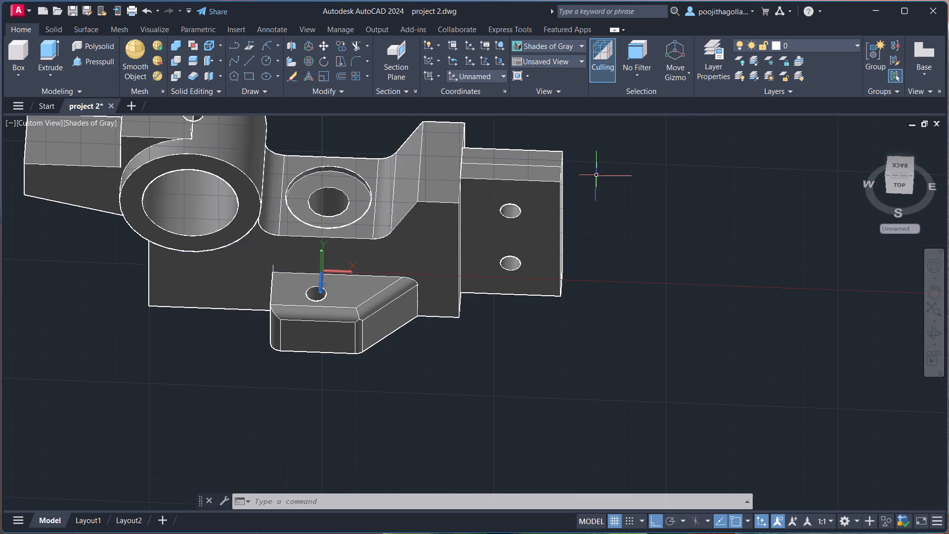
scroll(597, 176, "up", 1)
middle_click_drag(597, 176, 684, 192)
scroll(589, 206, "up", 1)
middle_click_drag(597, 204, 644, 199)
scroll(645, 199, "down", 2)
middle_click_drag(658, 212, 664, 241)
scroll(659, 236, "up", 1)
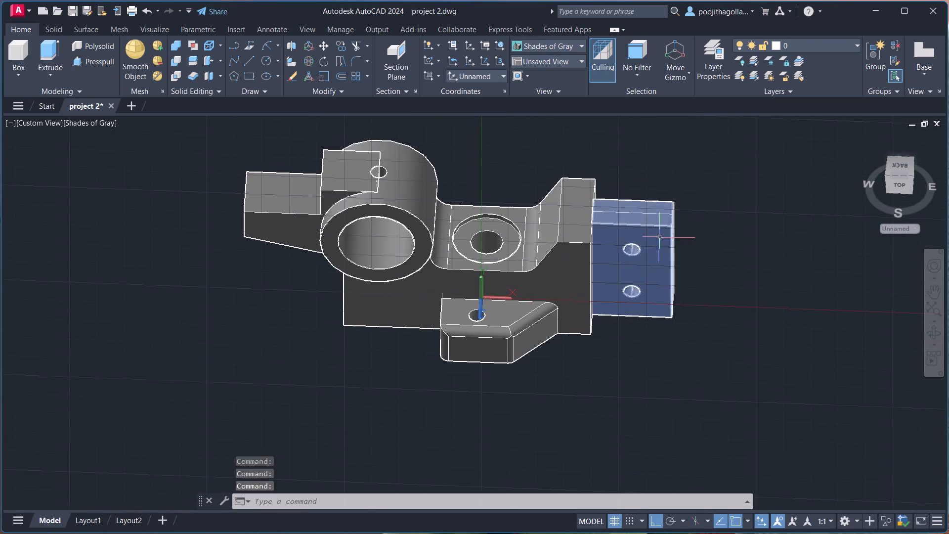
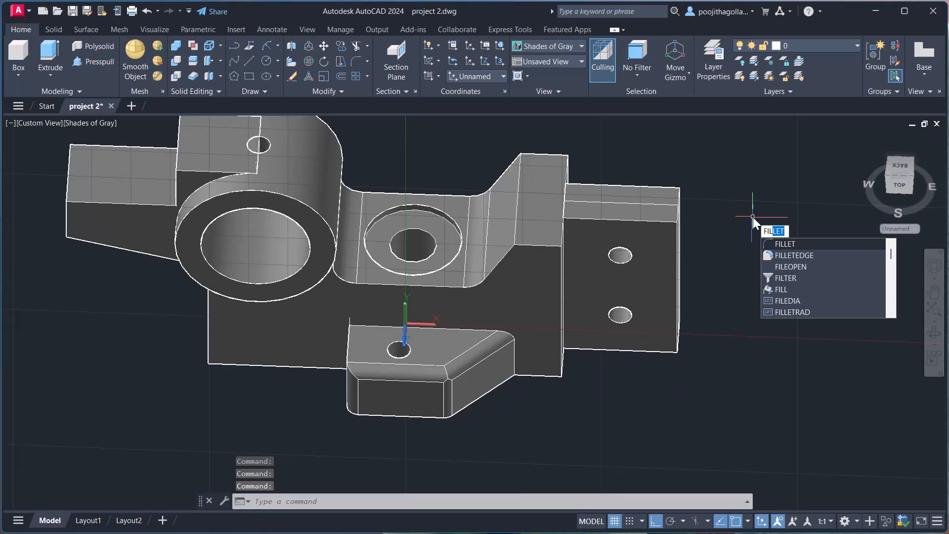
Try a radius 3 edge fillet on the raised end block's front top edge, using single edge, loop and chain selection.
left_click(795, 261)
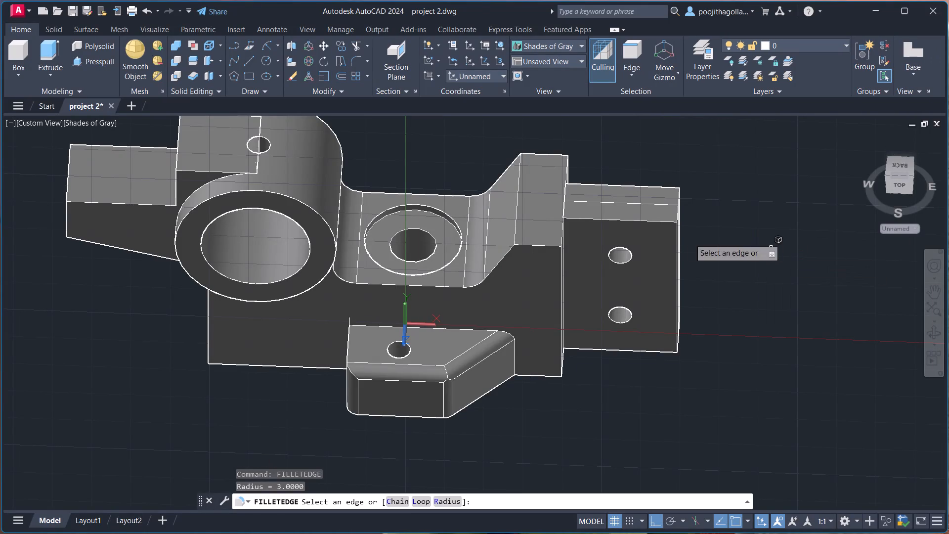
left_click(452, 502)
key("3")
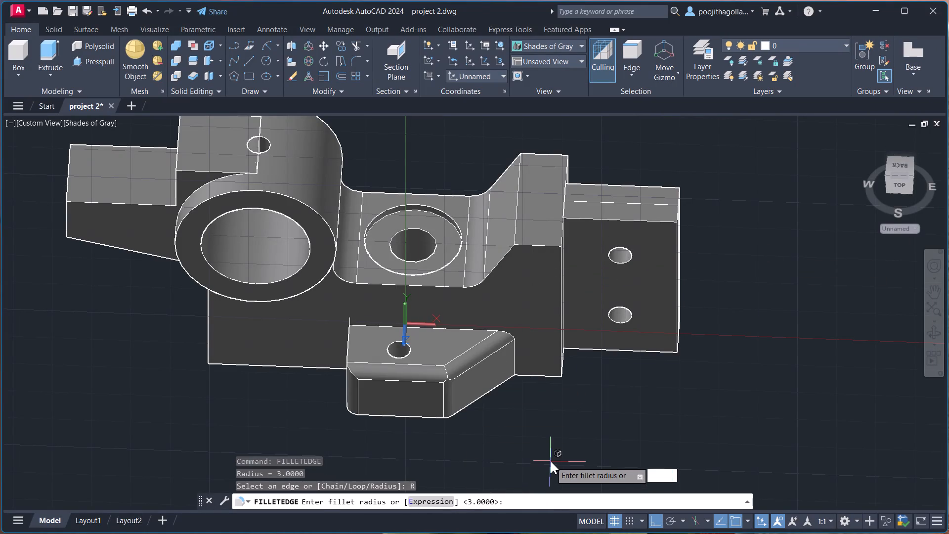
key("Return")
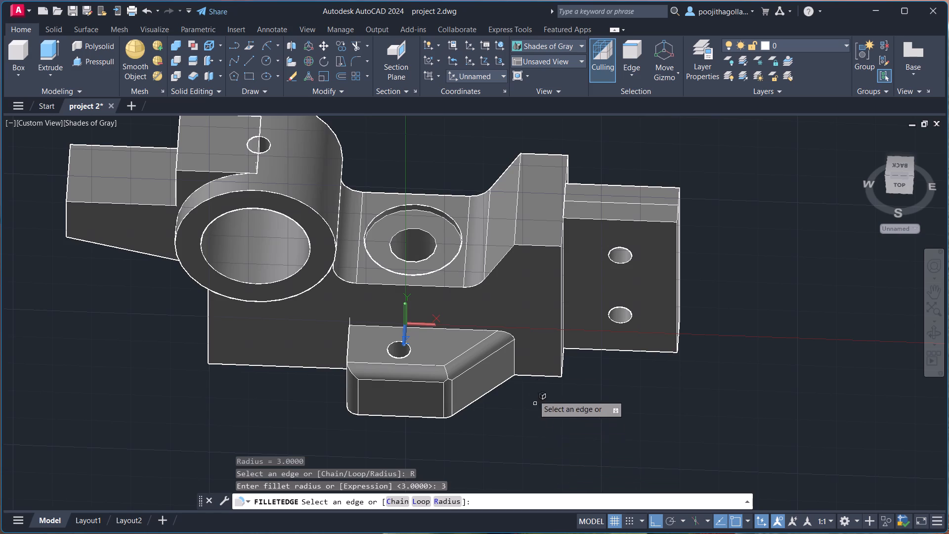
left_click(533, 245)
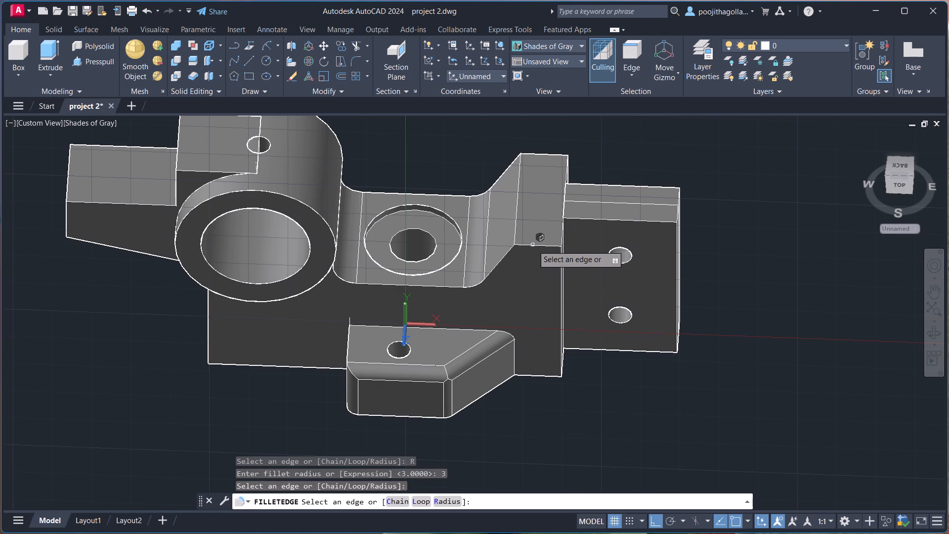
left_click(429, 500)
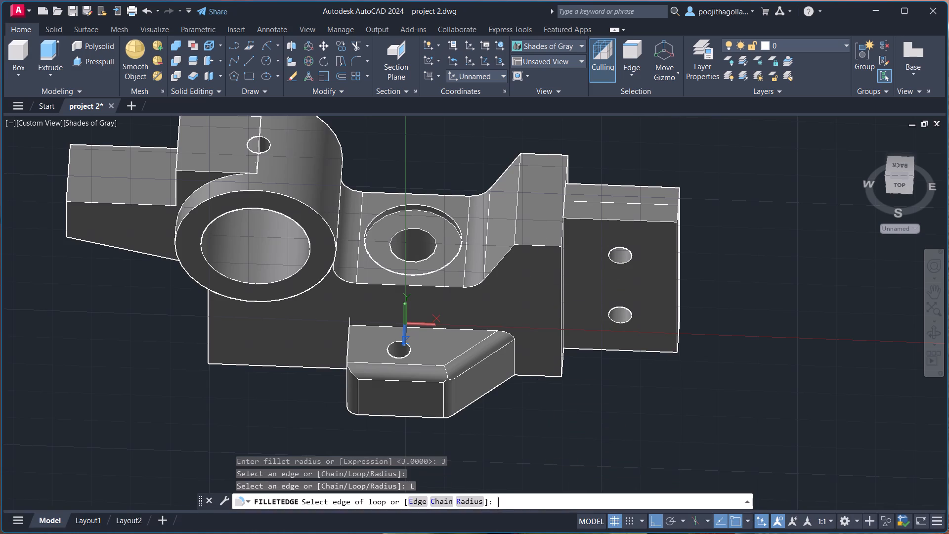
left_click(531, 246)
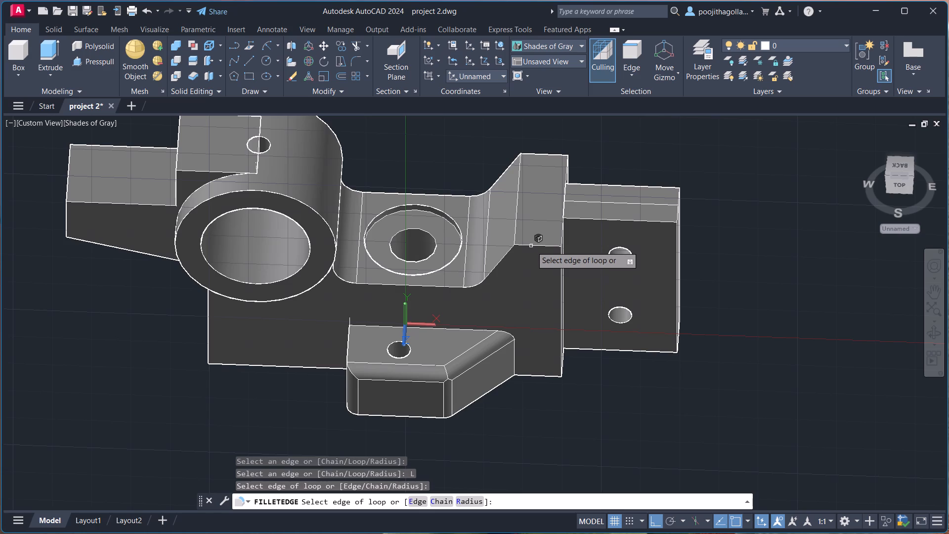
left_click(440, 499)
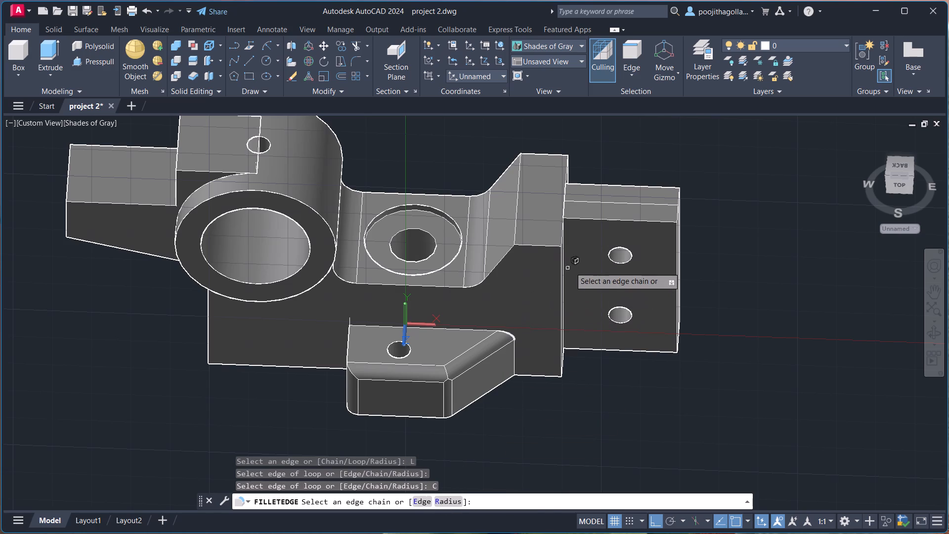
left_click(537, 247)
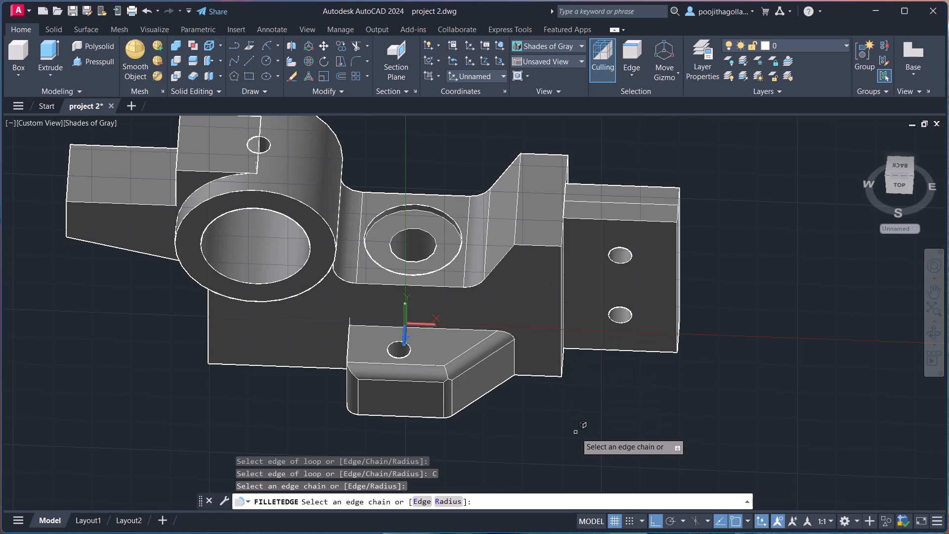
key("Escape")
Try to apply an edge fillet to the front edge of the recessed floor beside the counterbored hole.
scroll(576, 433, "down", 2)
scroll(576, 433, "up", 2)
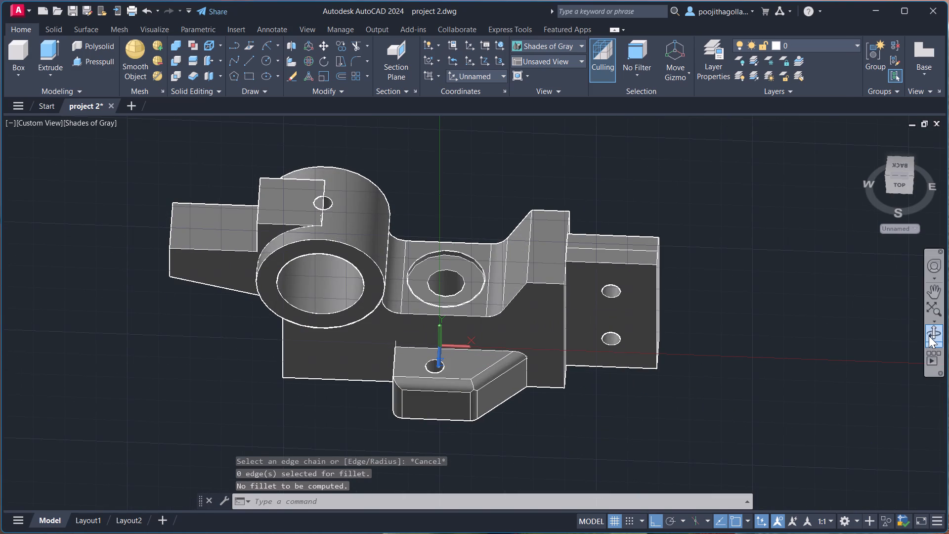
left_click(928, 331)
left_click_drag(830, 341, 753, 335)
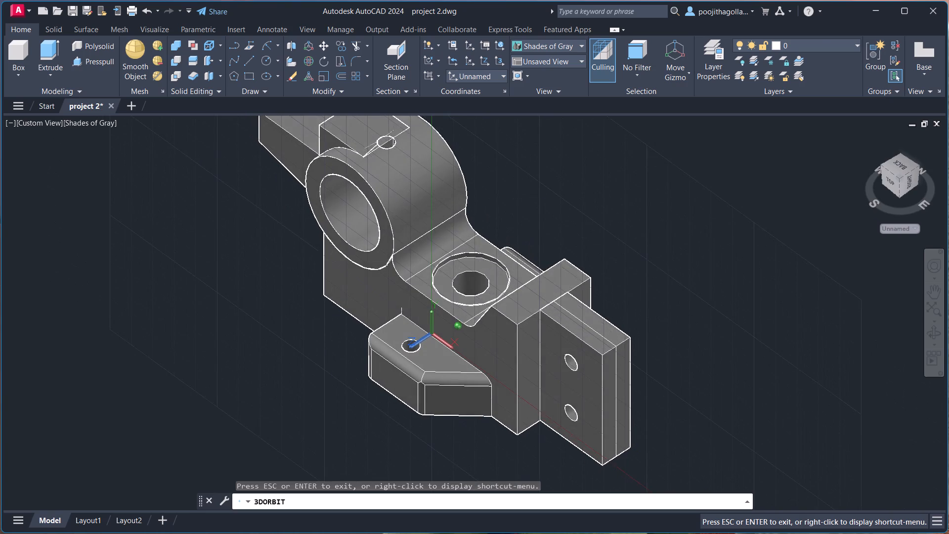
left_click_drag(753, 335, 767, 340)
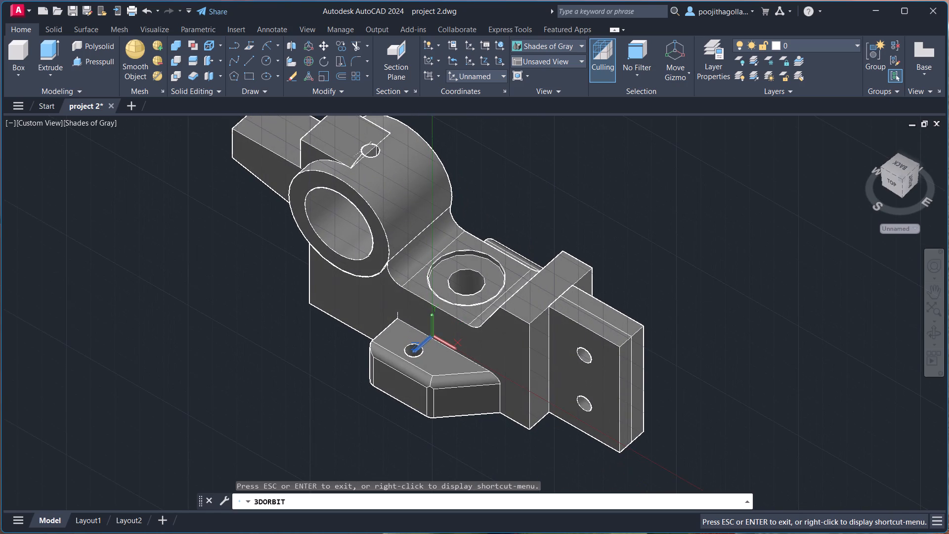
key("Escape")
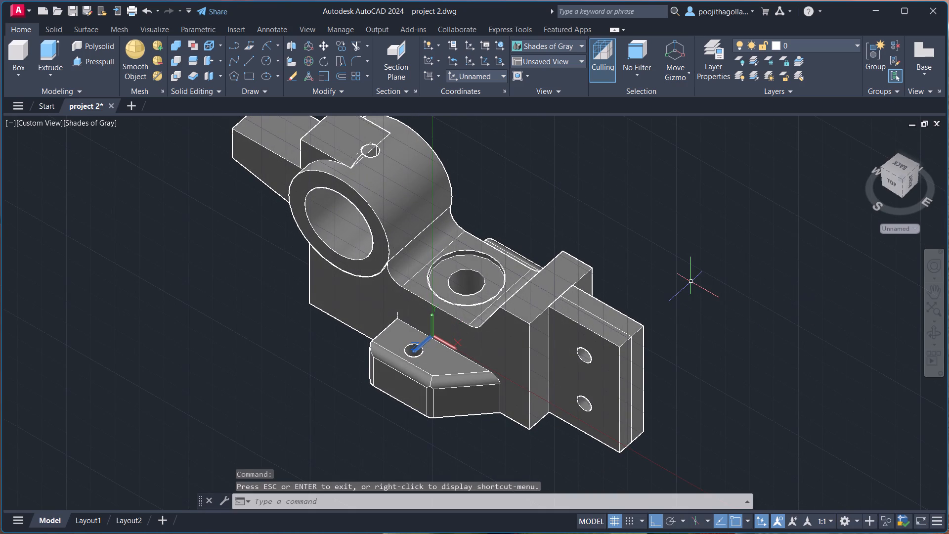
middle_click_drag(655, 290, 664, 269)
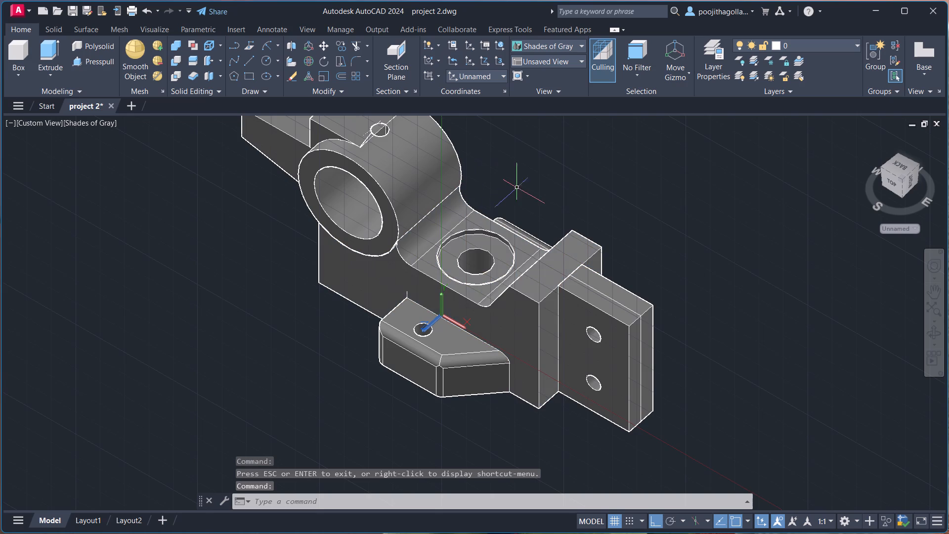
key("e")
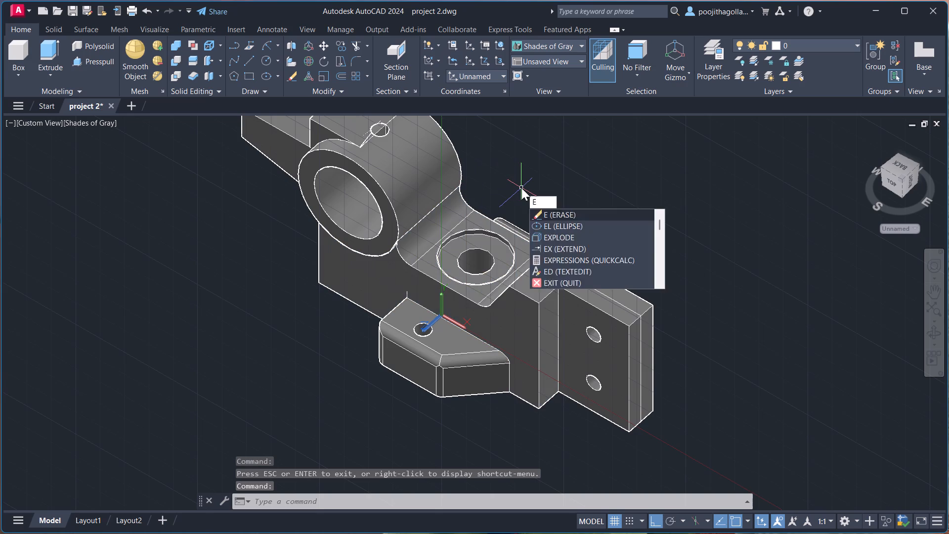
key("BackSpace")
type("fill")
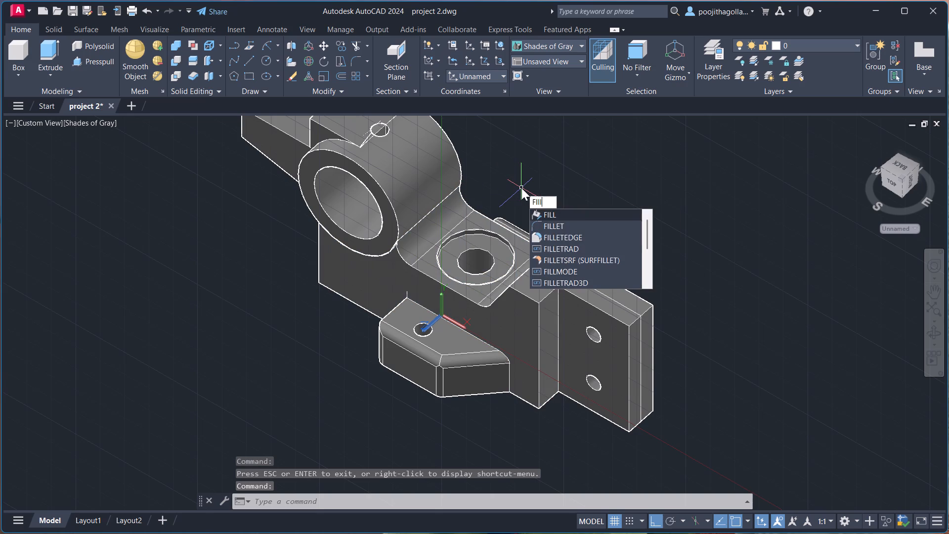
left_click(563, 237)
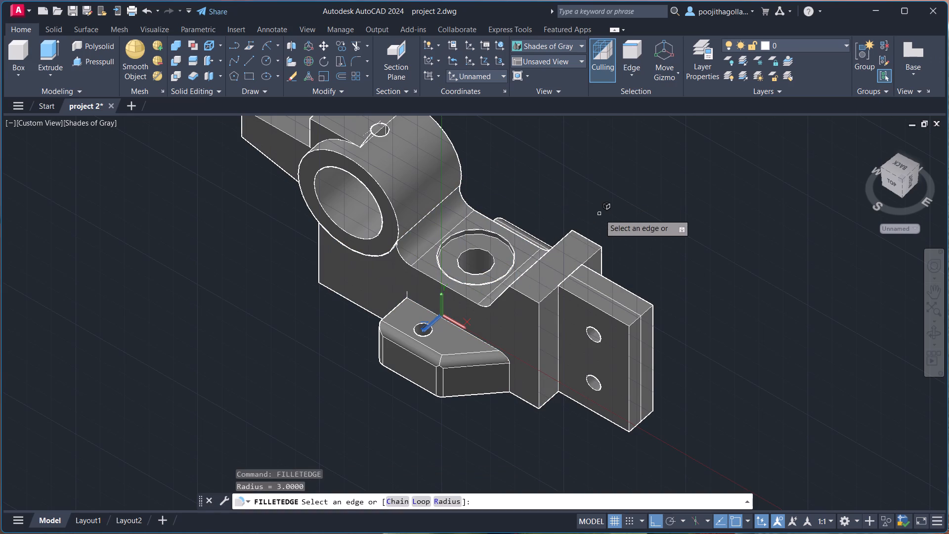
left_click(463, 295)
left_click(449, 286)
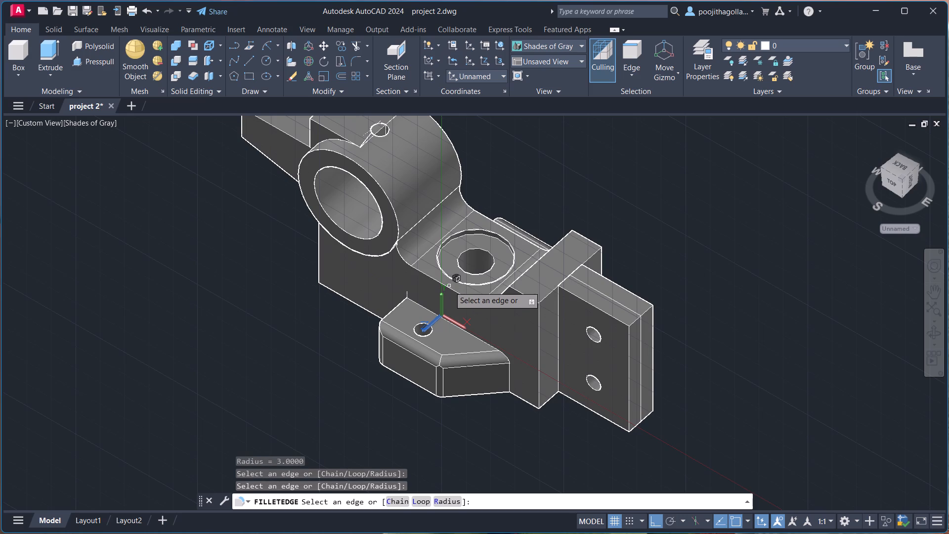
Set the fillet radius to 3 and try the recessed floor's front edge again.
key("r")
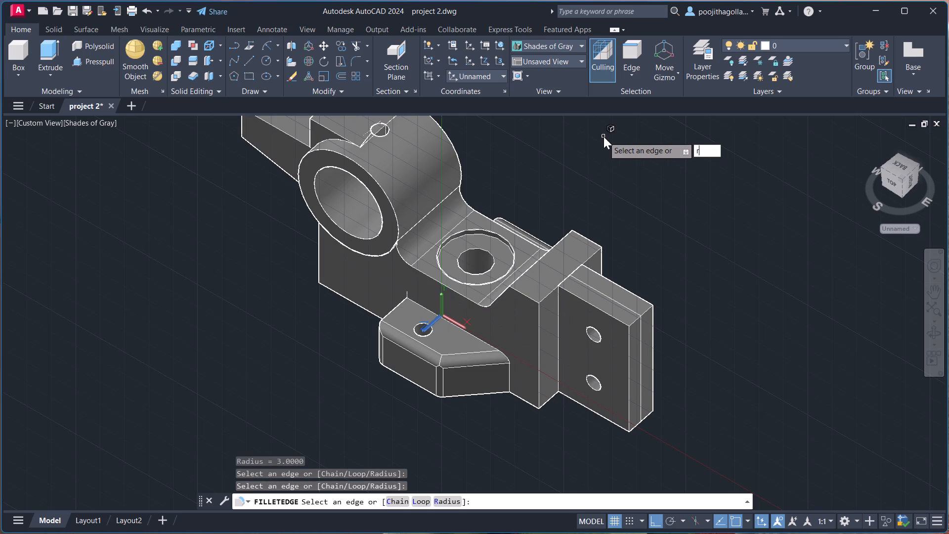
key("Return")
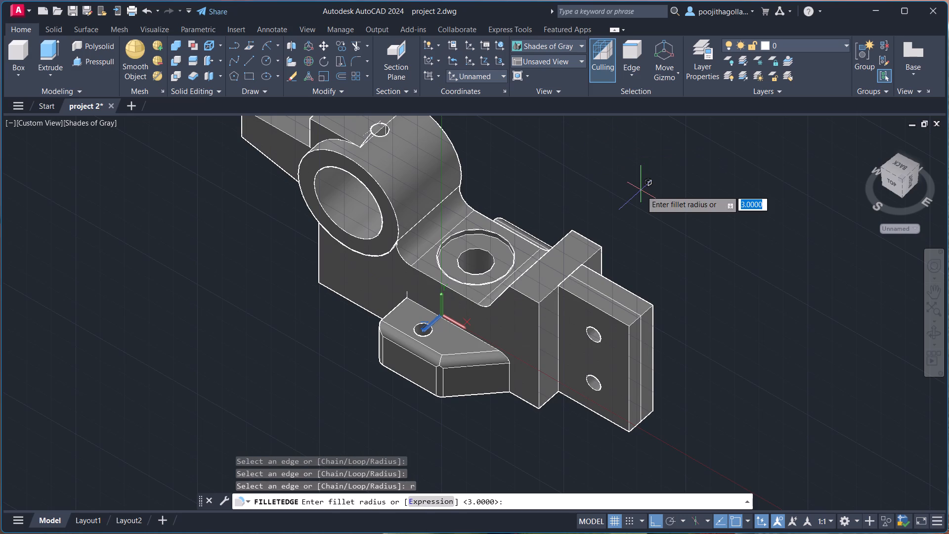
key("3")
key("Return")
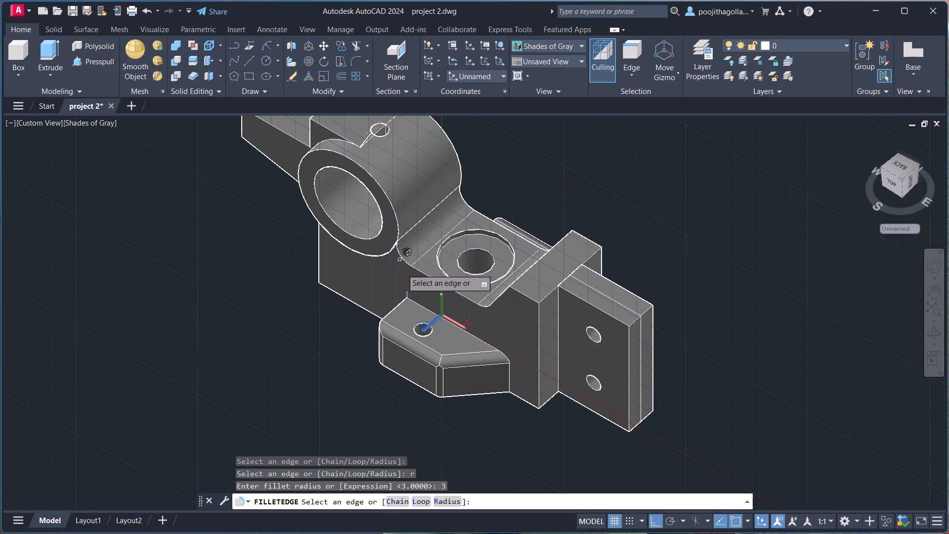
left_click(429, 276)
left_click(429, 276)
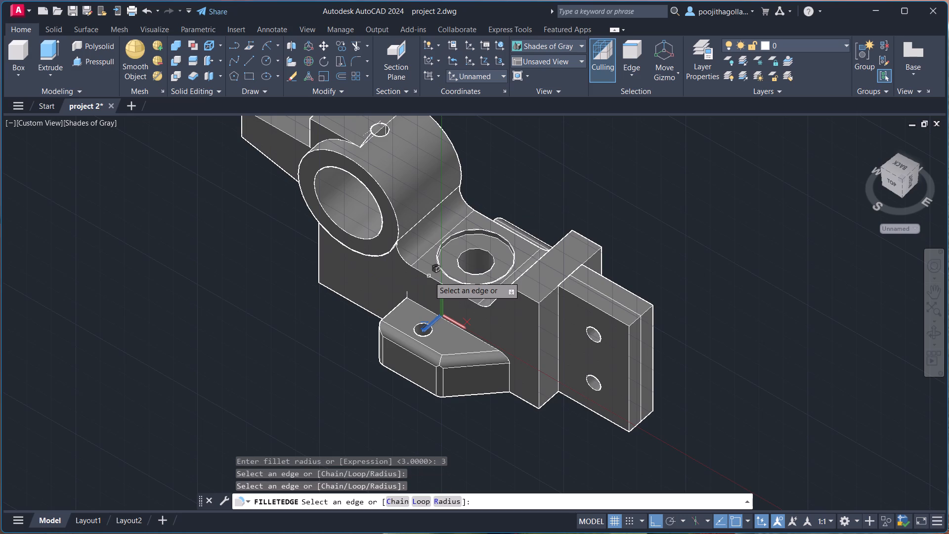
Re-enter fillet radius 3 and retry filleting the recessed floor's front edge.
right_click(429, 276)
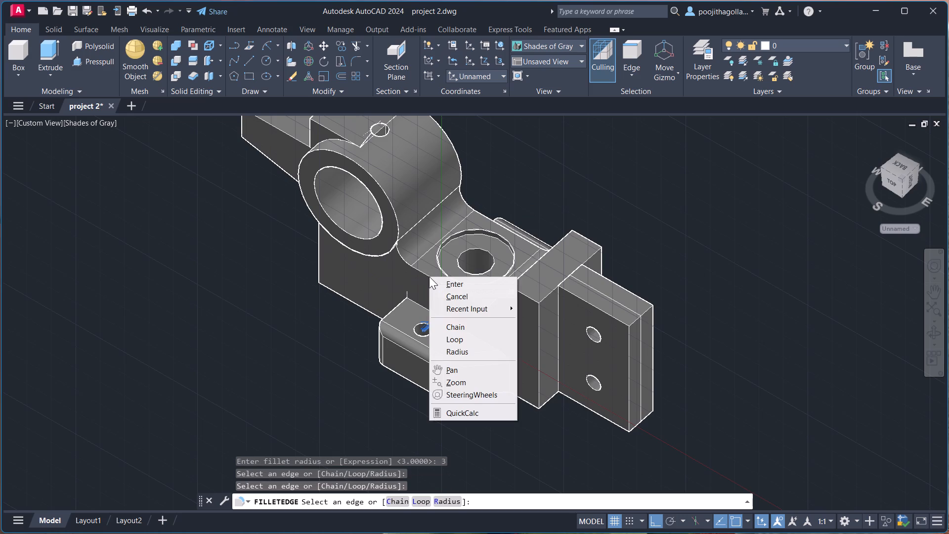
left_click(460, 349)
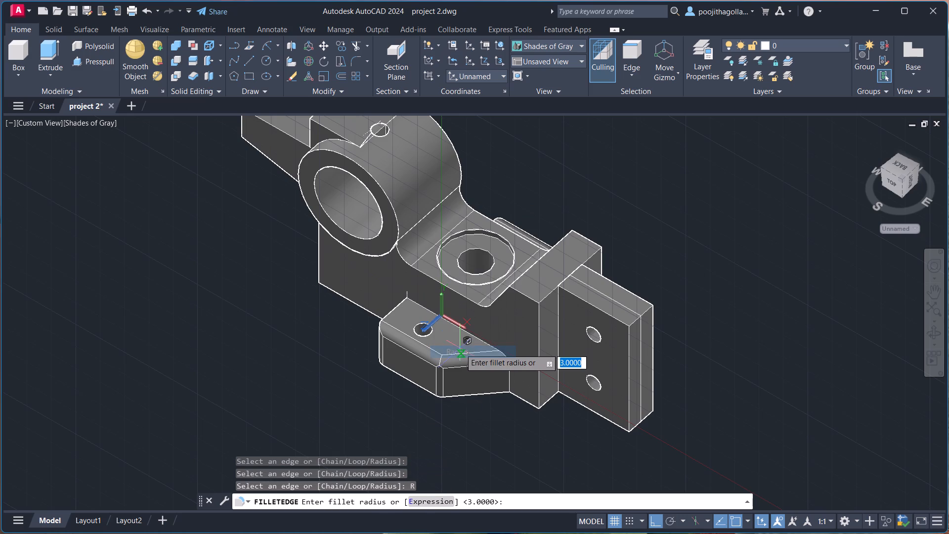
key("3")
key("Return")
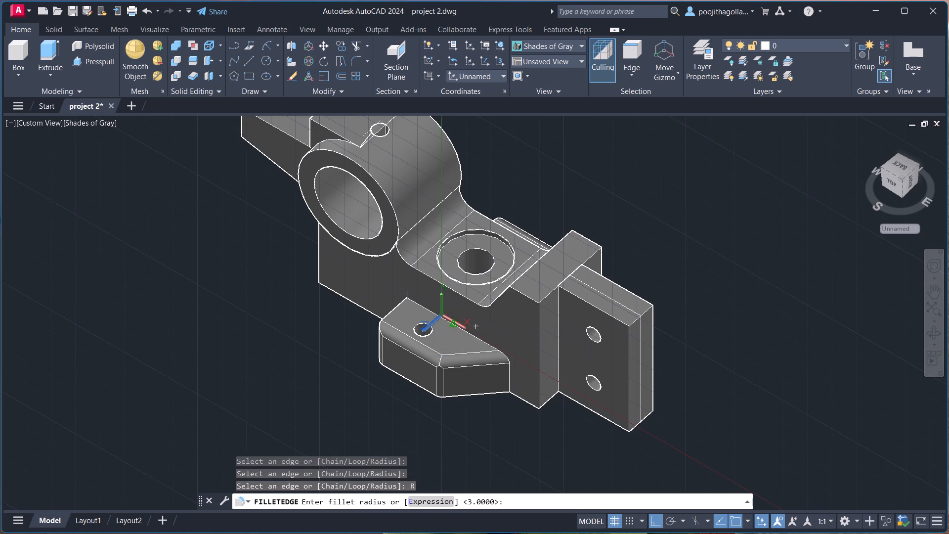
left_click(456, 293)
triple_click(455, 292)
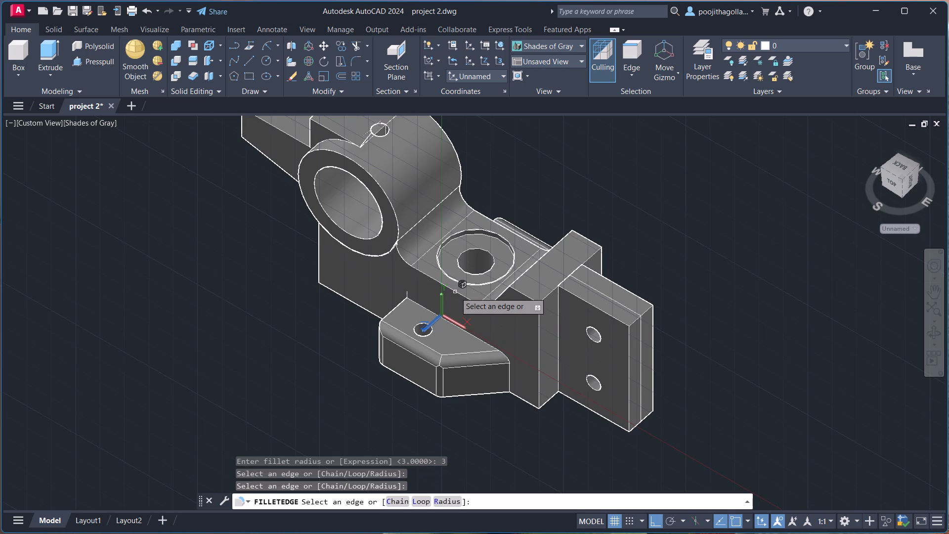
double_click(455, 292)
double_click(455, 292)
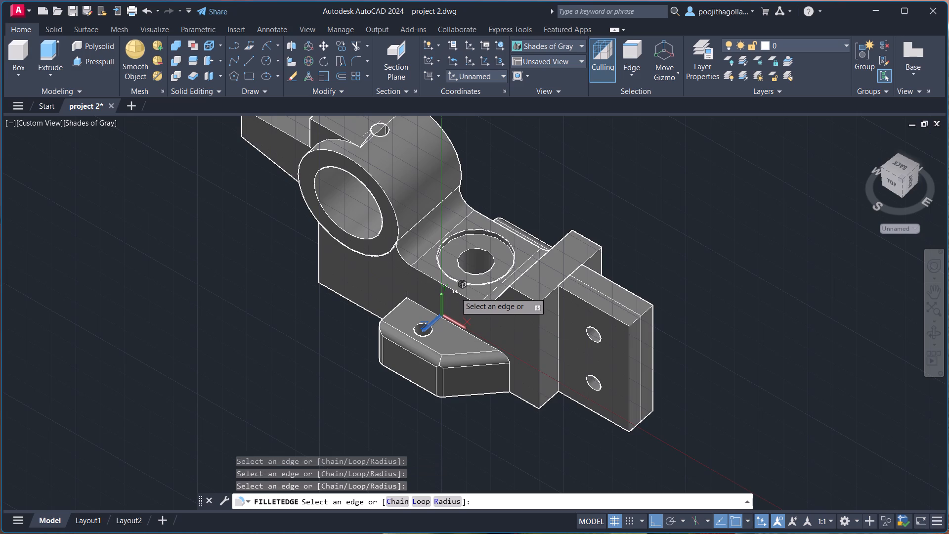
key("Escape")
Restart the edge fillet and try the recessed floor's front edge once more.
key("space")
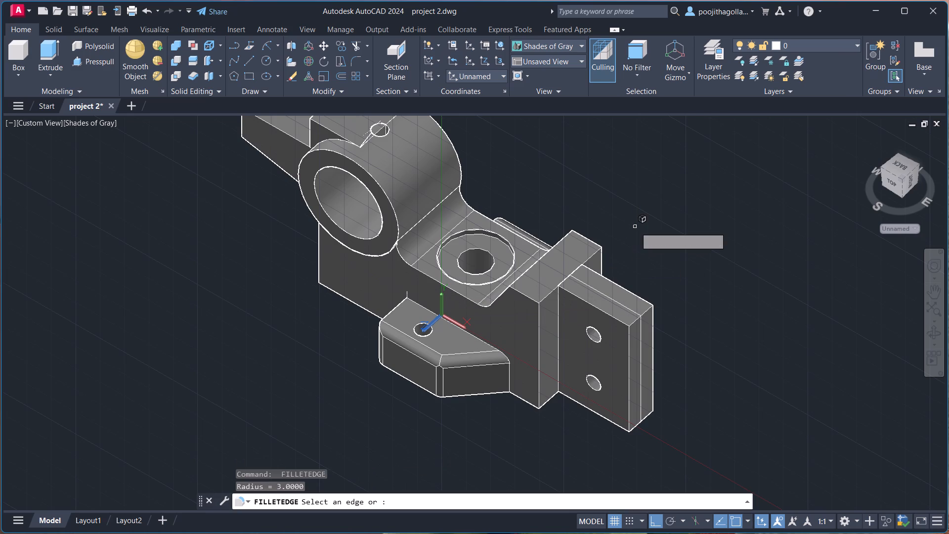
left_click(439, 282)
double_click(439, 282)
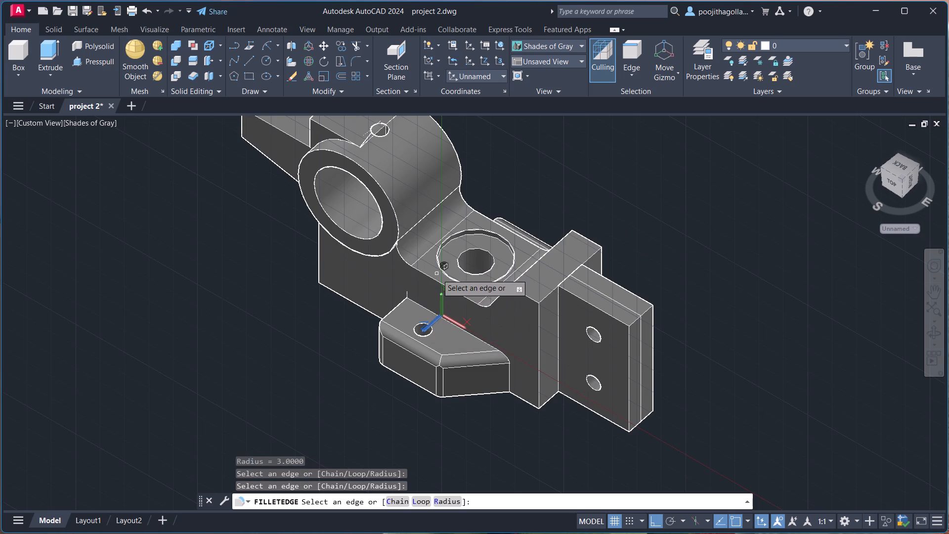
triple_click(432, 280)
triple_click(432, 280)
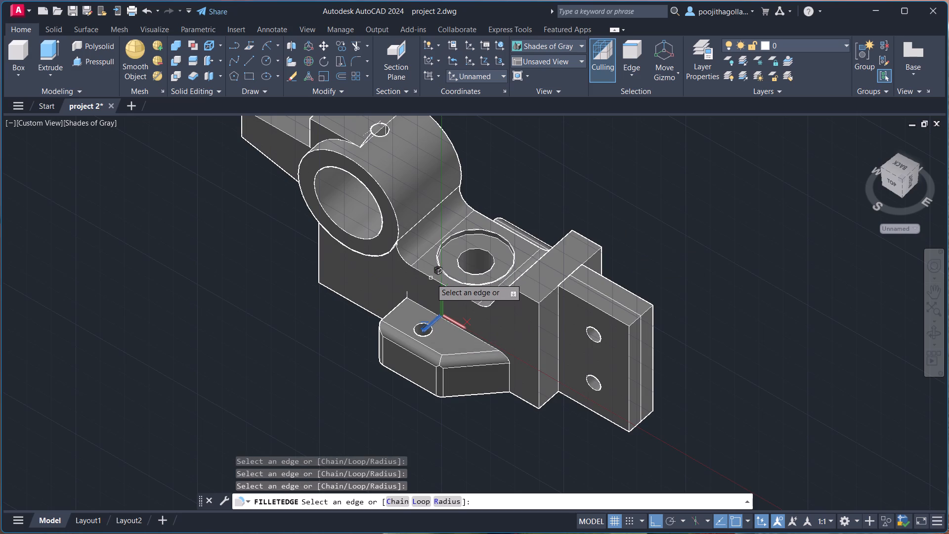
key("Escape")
Cancel the edge fillet and examine the main body around the recessed floor and counterbored hole.
scroll(558, 233, "down", 1)
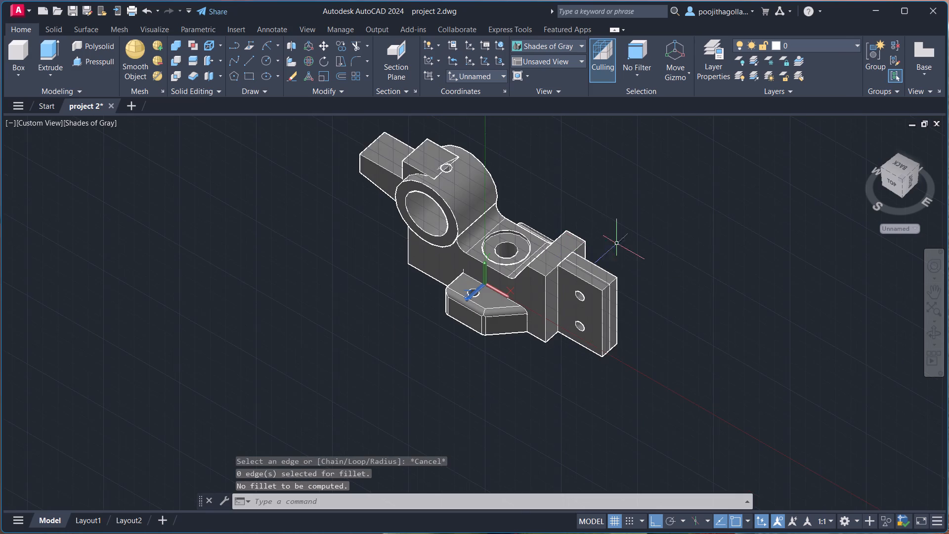
left_click(931, 335)
left_click_drag(822, 338, 778, 359)
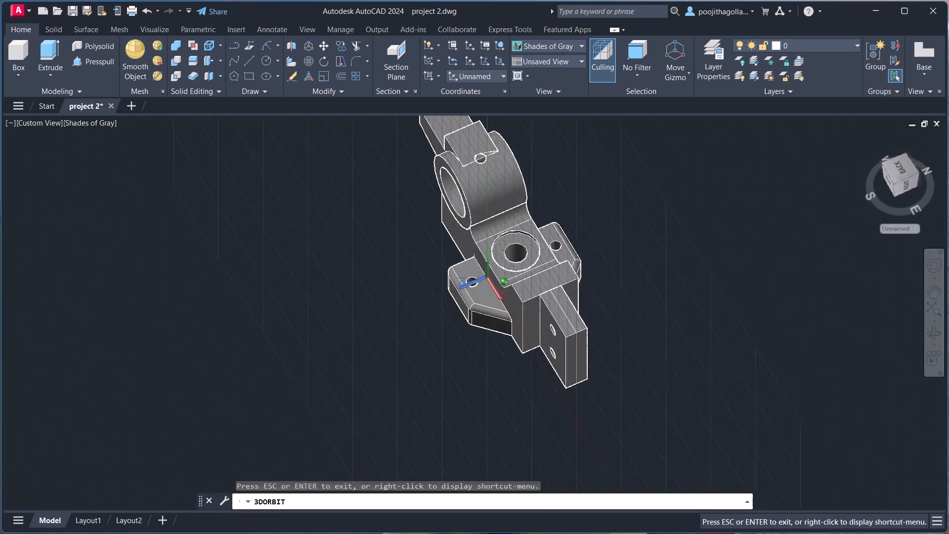
left_click_drag(778, 359, 808, 315)
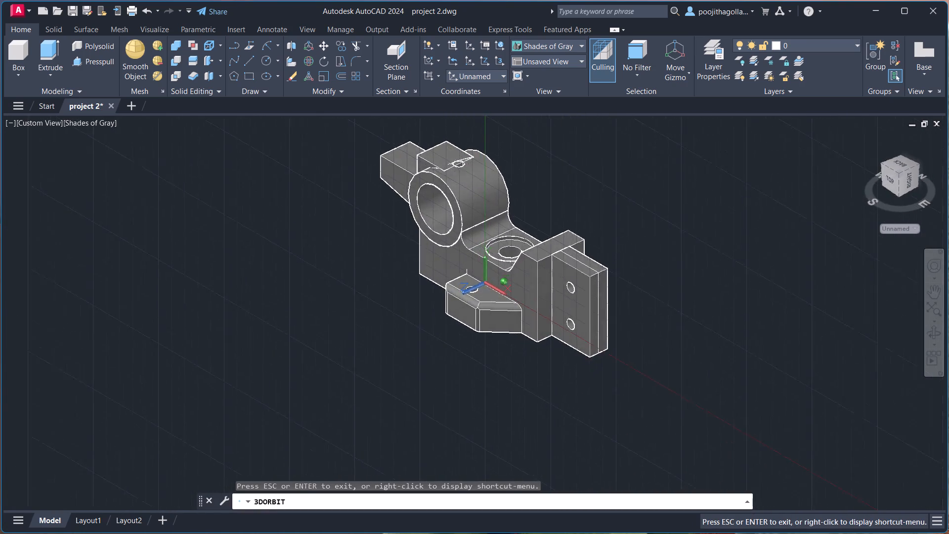
left_click_drag(808, 315, 822, 313)
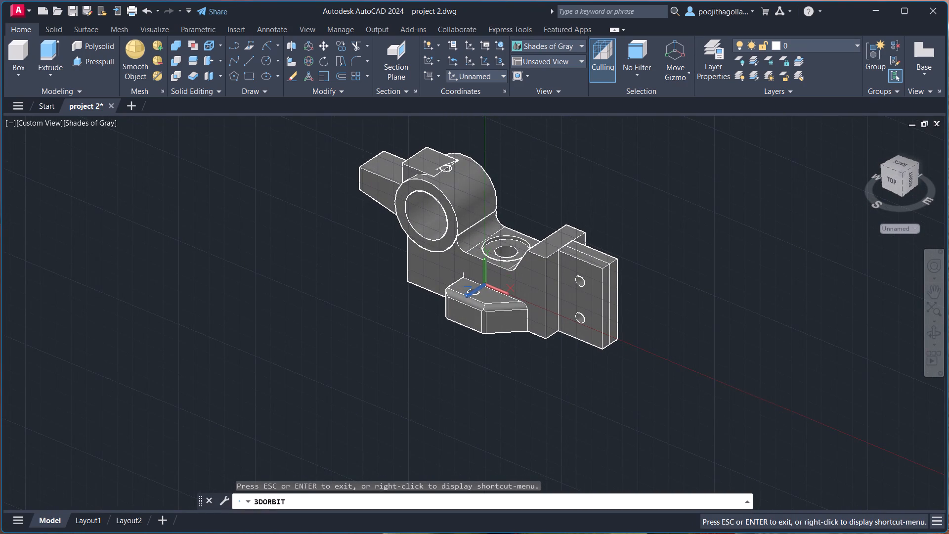
key("Escape")
scroll(604, 283, "up", 3)
middle_click_drag(590, 284, 633, 348)
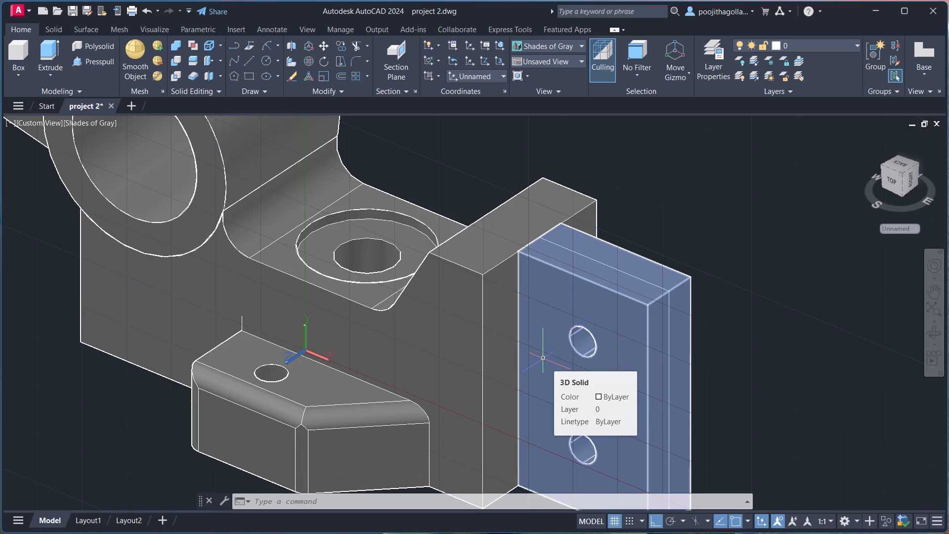
left_click(339, 296)
left_click(339, 296)
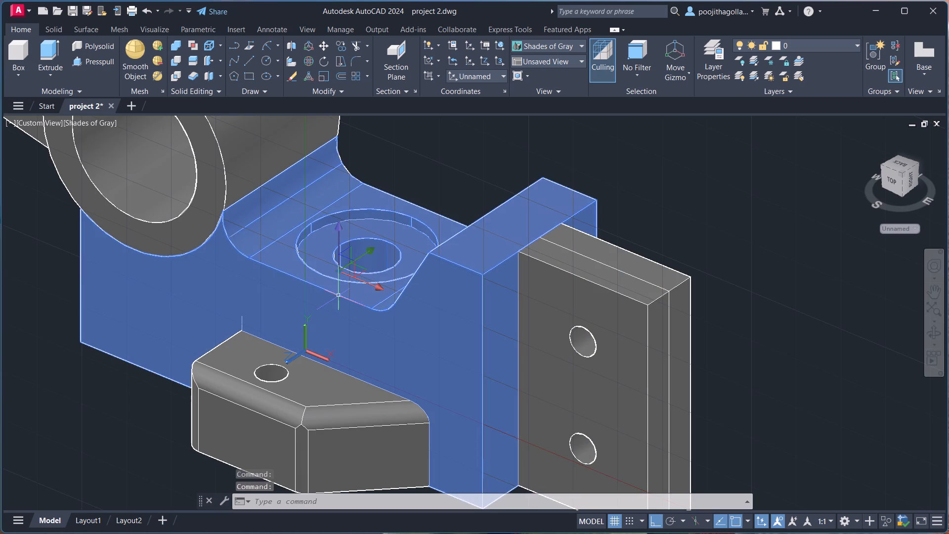
key("Escape")
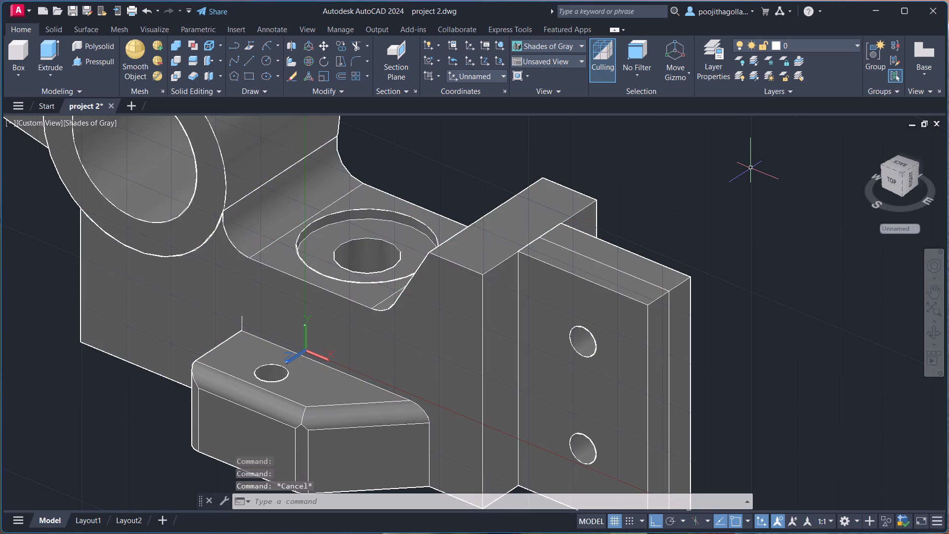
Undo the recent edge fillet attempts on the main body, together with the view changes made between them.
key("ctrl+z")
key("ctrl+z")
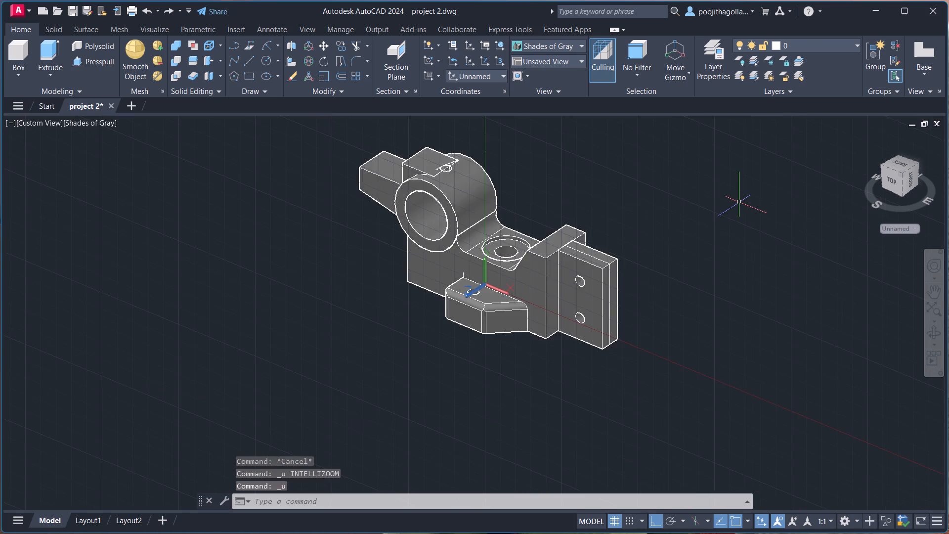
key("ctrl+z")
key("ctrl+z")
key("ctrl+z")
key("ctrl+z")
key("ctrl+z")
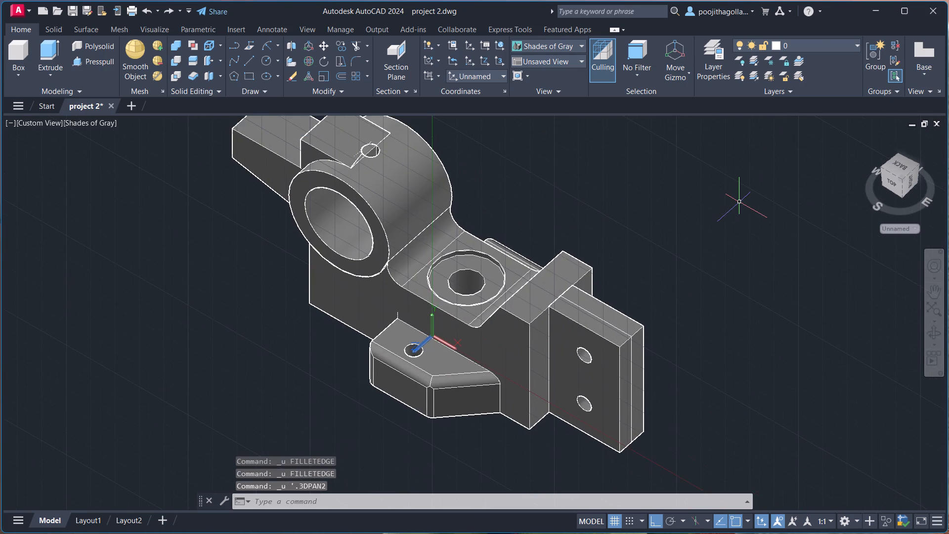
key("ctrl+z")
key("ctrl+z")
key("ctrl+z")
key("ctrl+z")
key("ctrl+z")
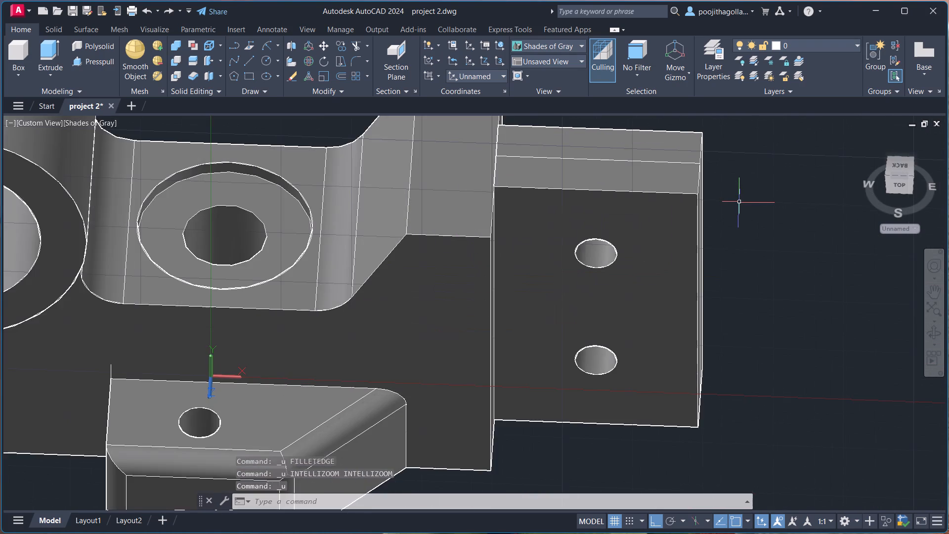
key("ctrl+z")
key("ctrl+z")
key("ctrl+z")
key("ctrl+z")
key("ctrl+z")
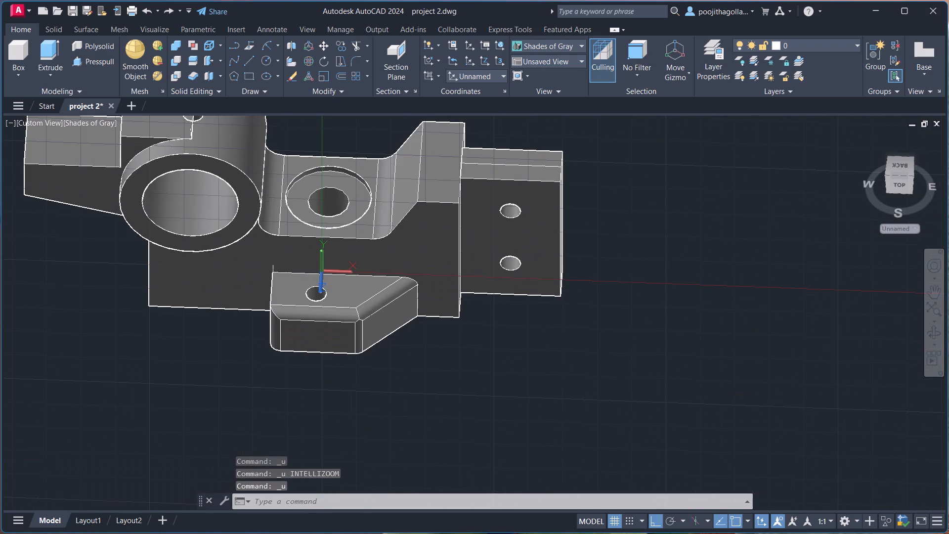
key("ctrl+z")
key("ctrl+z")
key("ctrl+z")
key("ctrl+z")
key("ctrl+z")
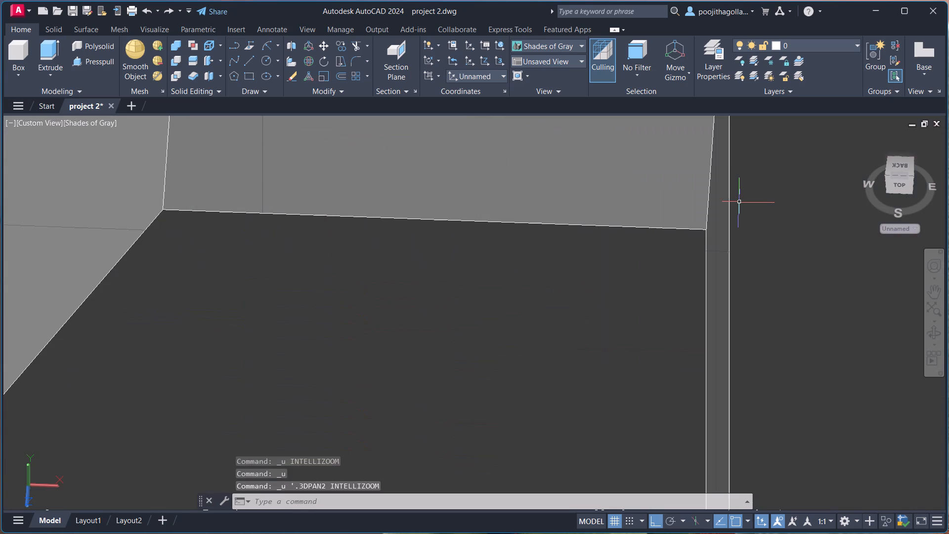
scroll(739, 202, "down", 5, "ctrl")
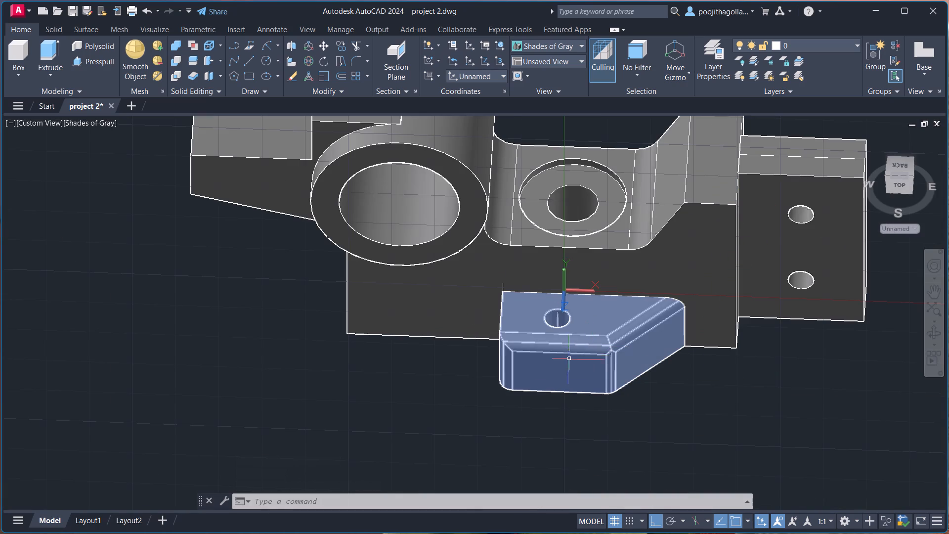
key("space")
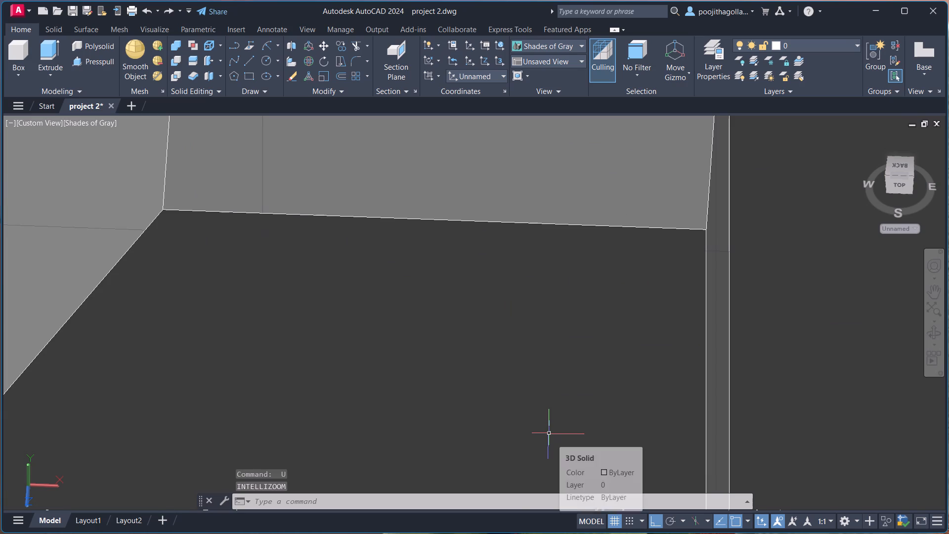
Examine the filleted lug and the counterbored recess from the opposite side of the bracket.
scroll(549, 434, "down", 5)
middle_click_drag(551, 435, 602, 328)
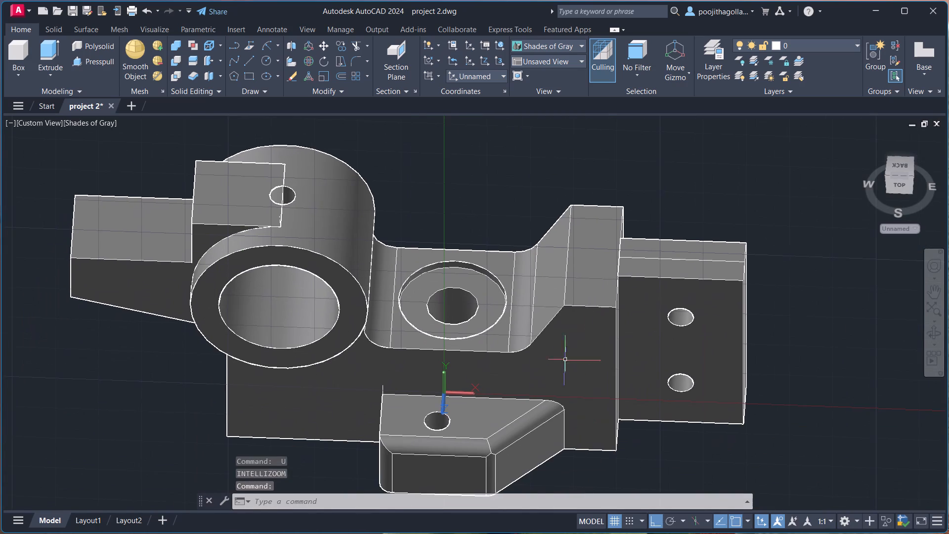
scroll(518, 408, "up", 2)
middle_click_drag(536, 382, 603, 300)
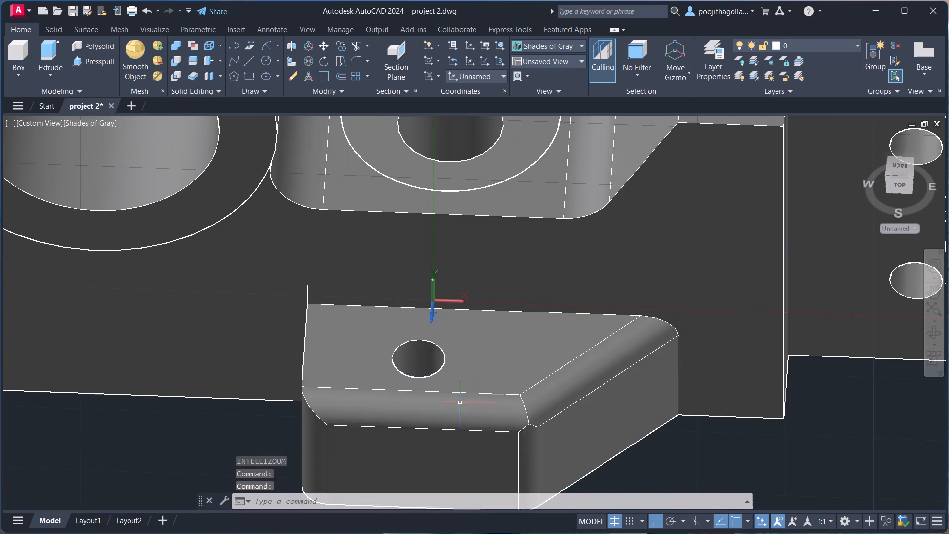
left_click(931, 335)
left_click_drag(242, 314, 565, 300)
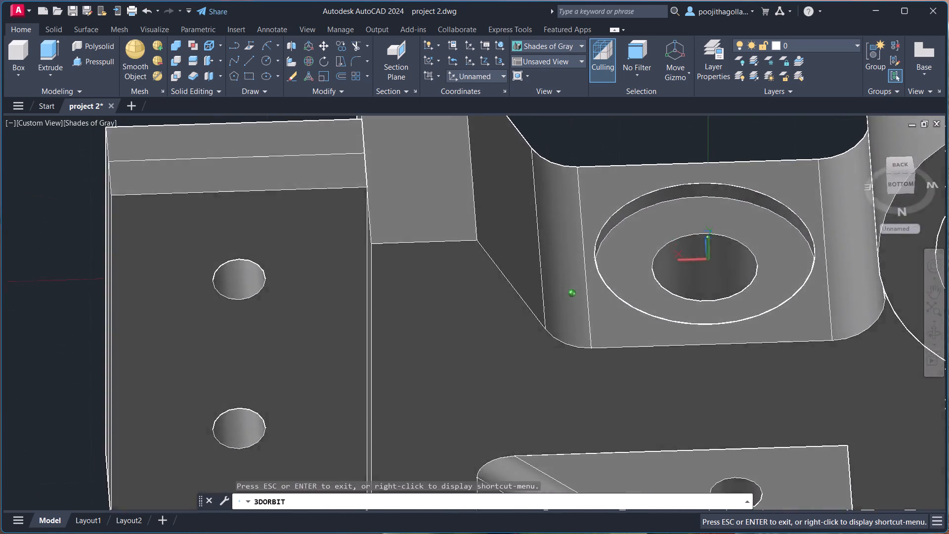
left_click_drag(565, 300, 499, 290)
scroll(480, 343, "down", 1)
middle_click_drag(477, 338, 465, 270)
key("Escape")
middle_click_drag(142, 389, 142, 348)
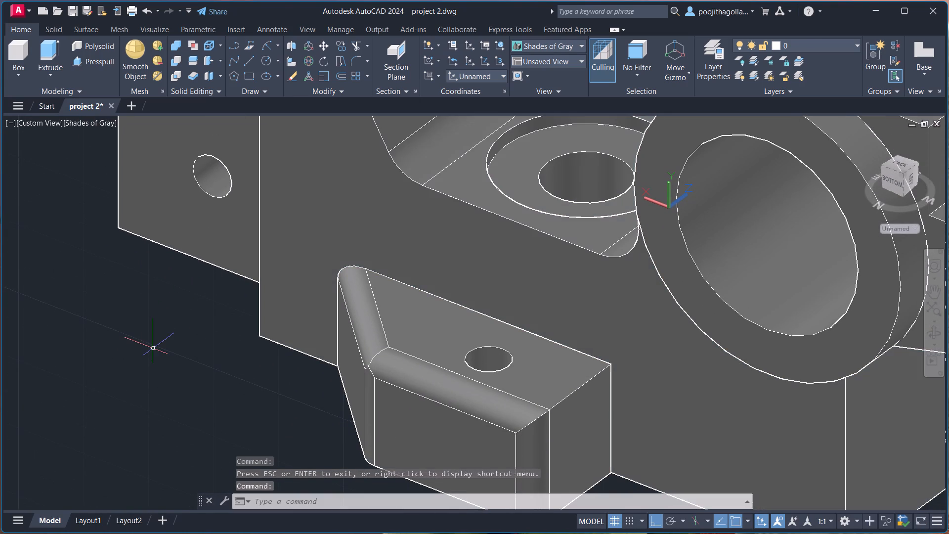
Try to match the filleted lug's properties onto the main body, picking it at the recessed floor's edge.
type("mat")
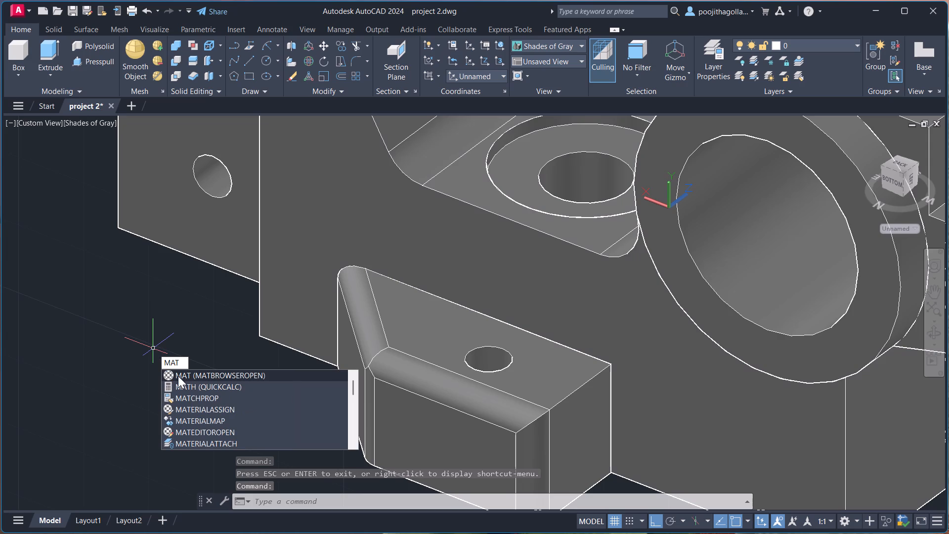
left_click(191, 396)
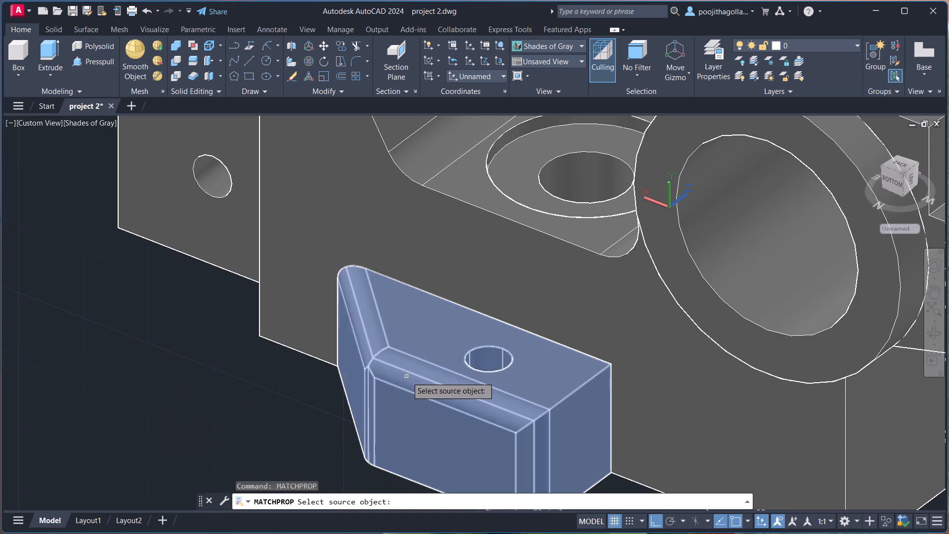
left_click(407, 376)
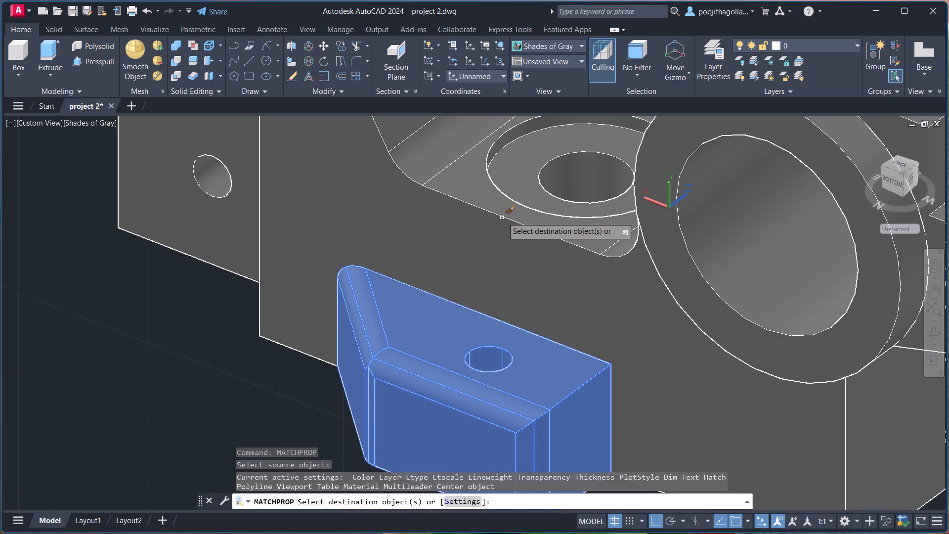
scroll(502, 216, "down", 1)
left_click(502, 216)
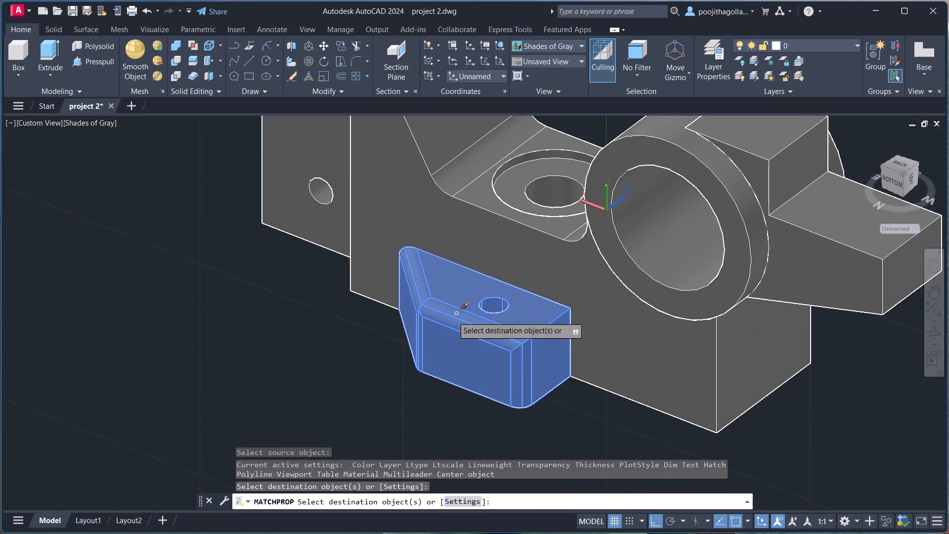
Review the basic and special properties in the Match Properties settings, then leave the command.
left_click(451, 506)
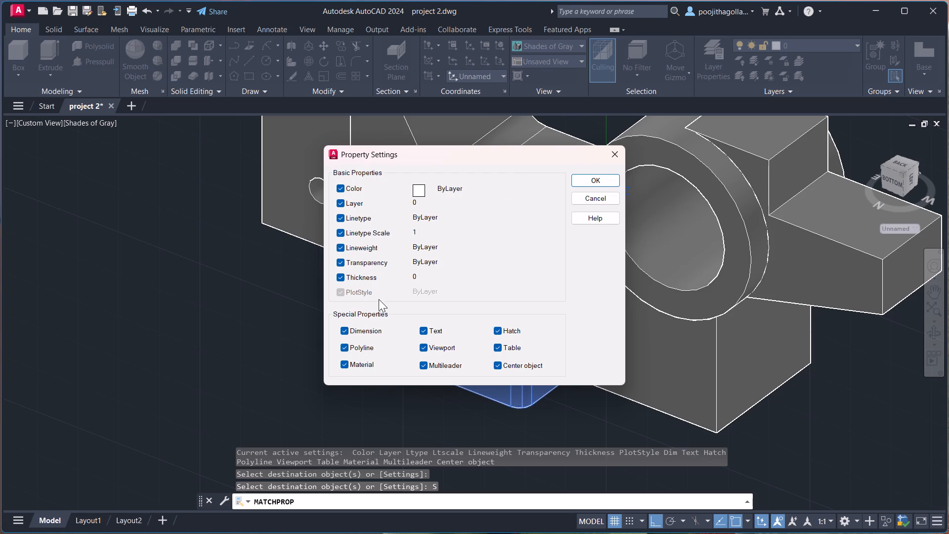
scroll(370, 278, "down", 1)
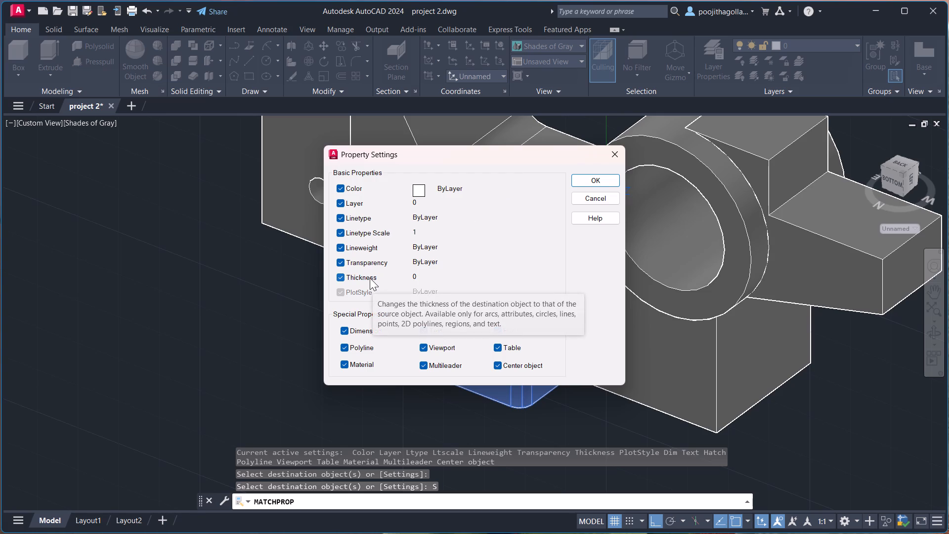
scroll(370, 278, "down", 2)
scroll(378, 271, "up", 3)
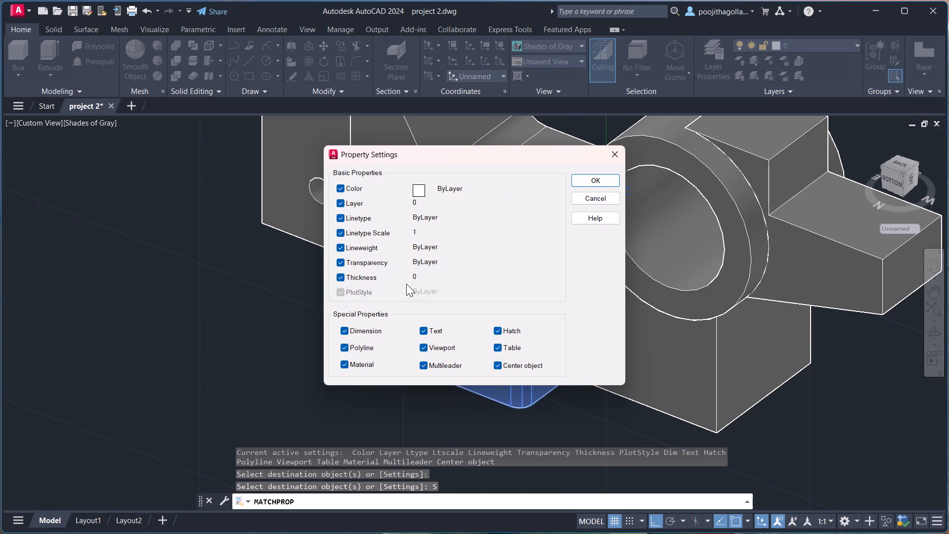
left_click(615, 156)
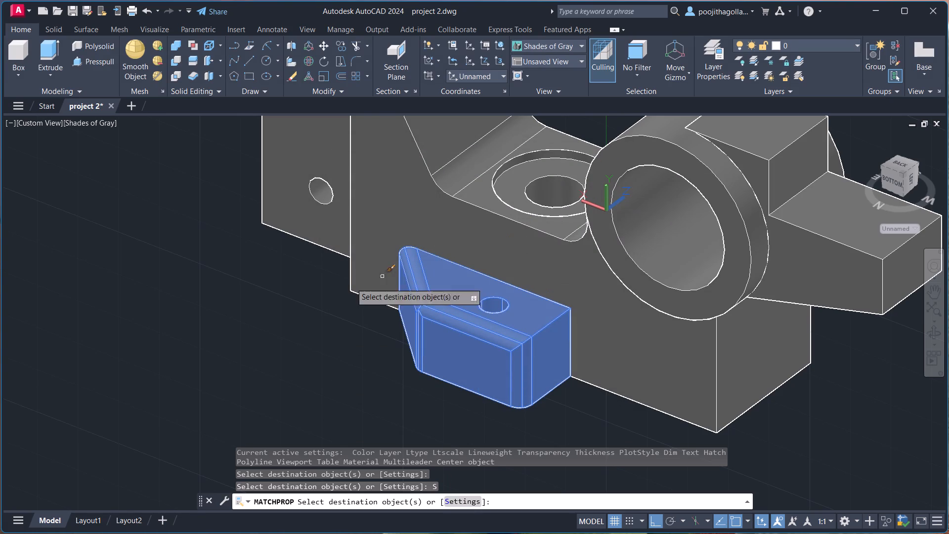
key("Escape")
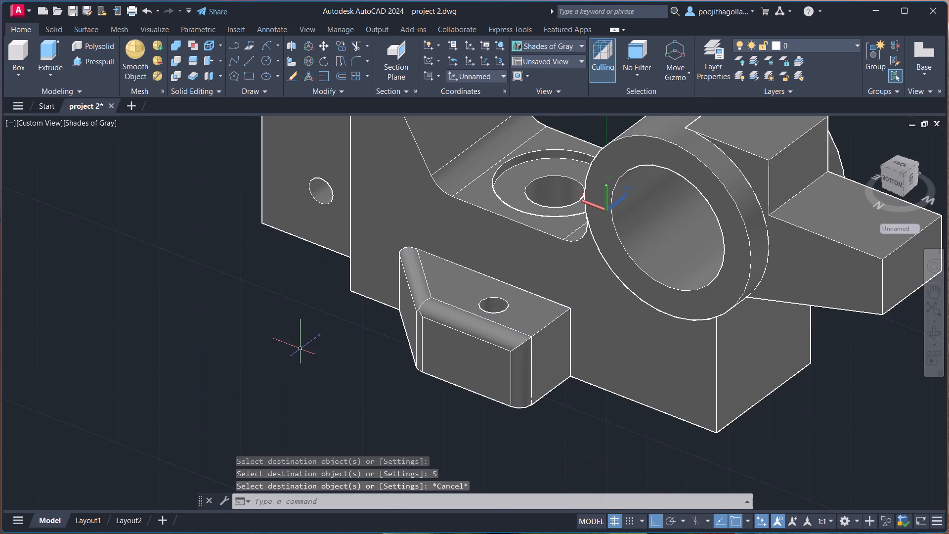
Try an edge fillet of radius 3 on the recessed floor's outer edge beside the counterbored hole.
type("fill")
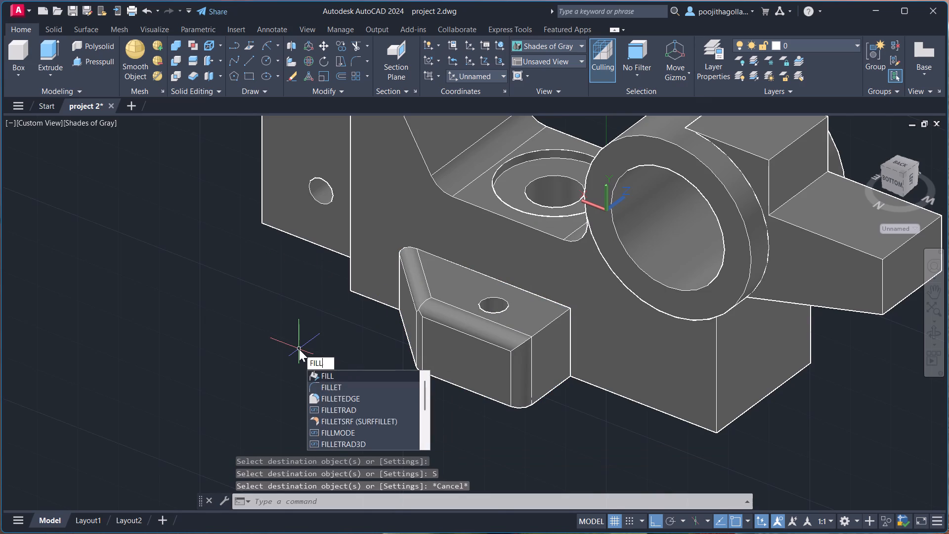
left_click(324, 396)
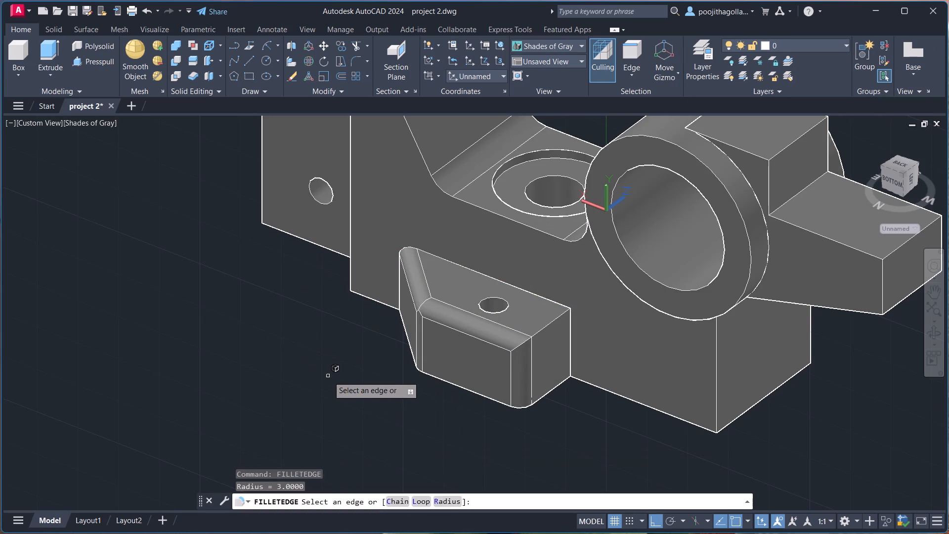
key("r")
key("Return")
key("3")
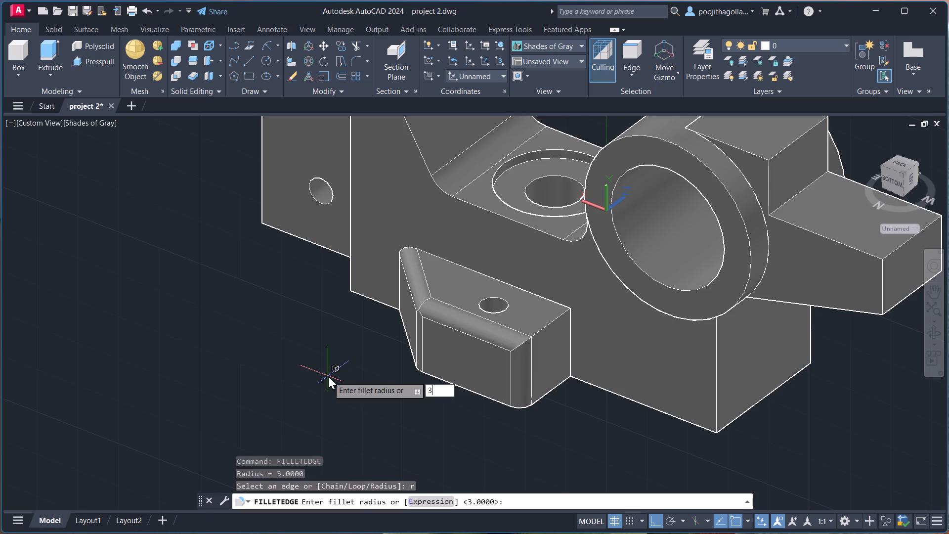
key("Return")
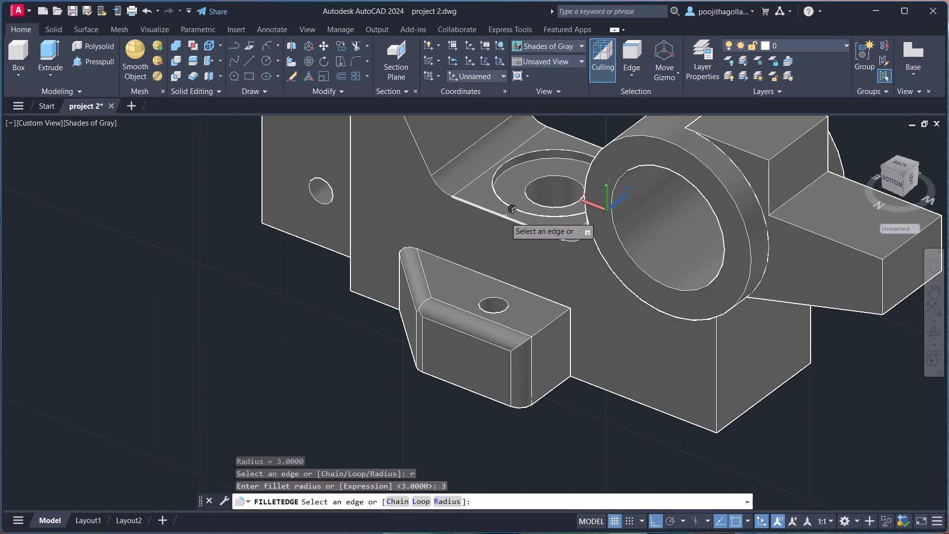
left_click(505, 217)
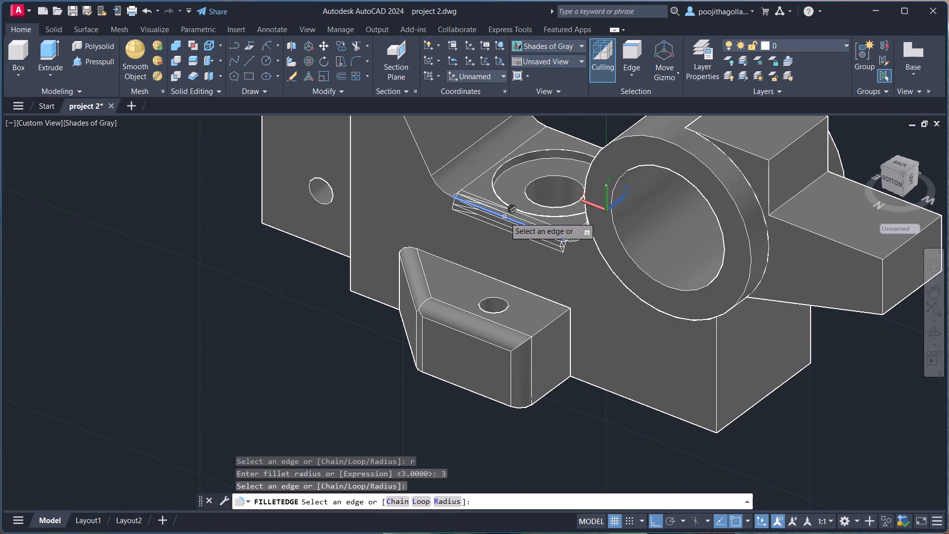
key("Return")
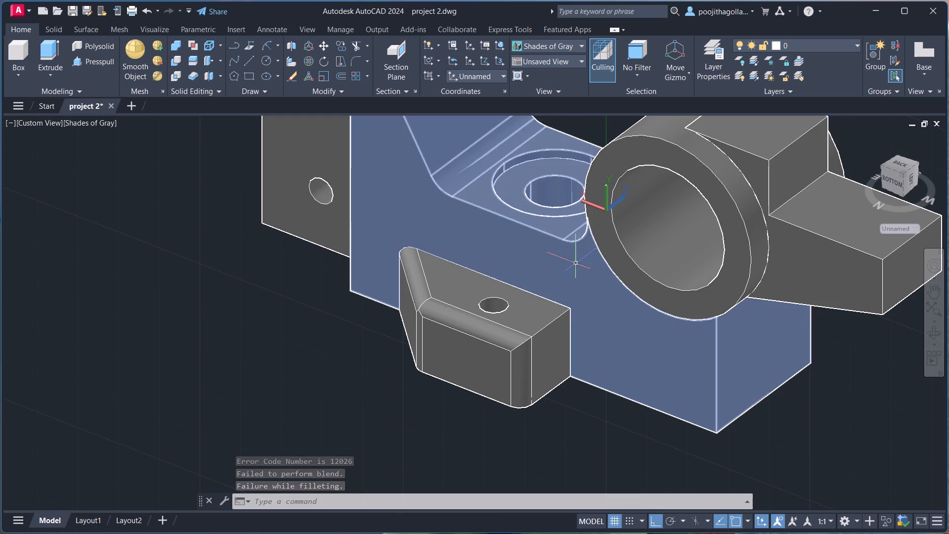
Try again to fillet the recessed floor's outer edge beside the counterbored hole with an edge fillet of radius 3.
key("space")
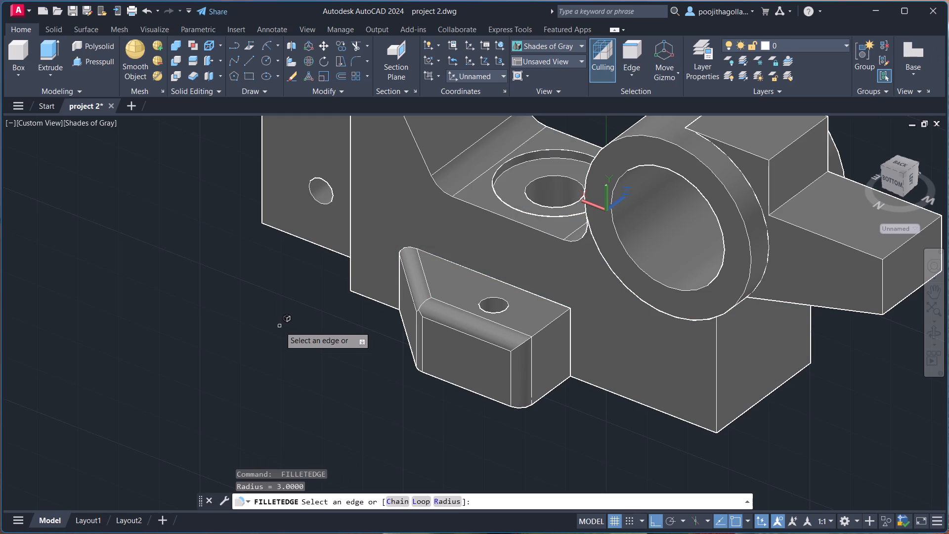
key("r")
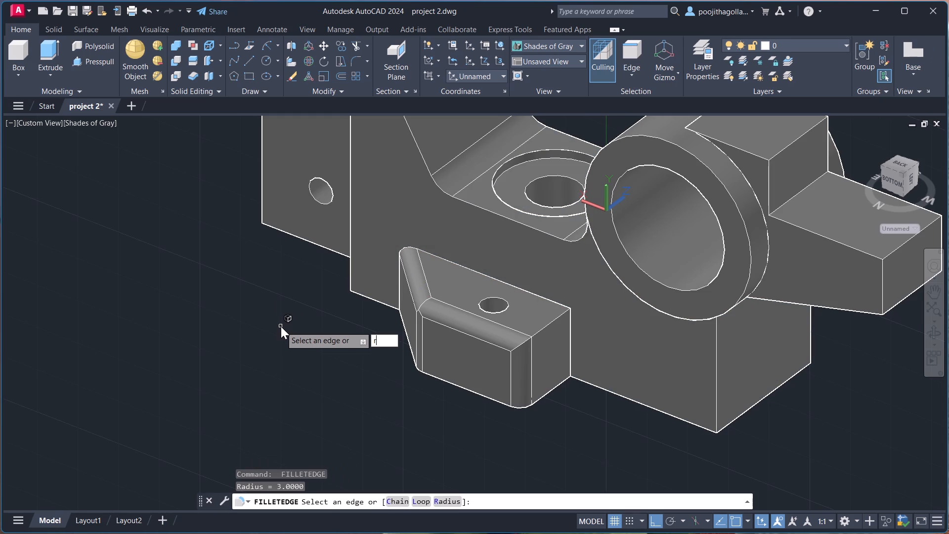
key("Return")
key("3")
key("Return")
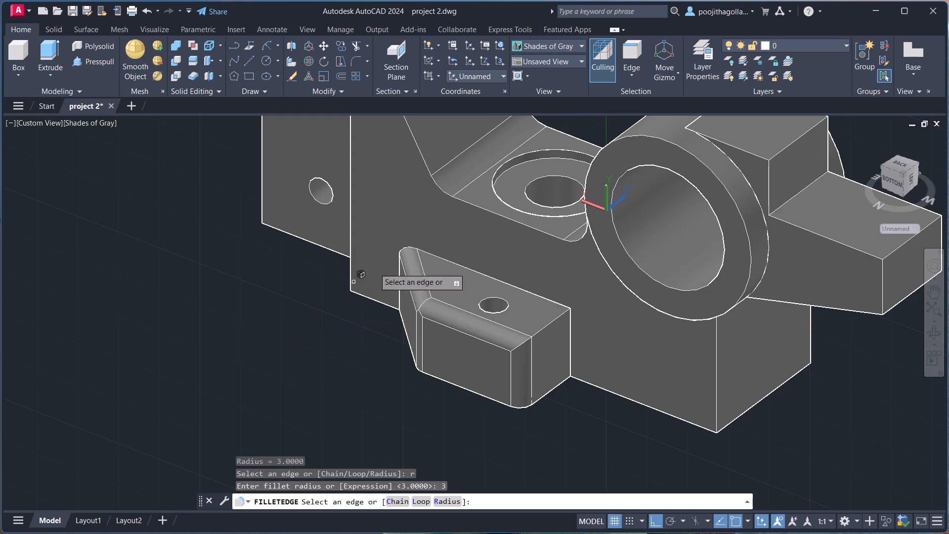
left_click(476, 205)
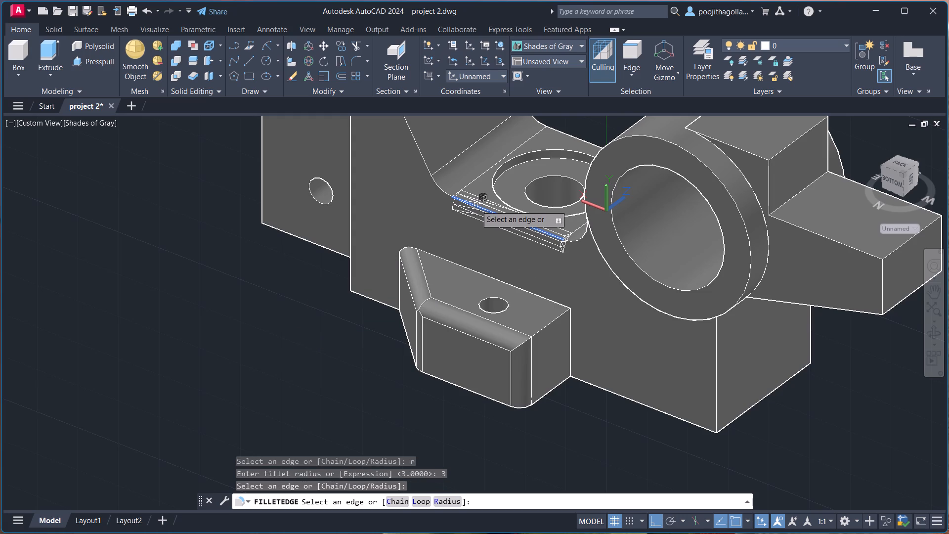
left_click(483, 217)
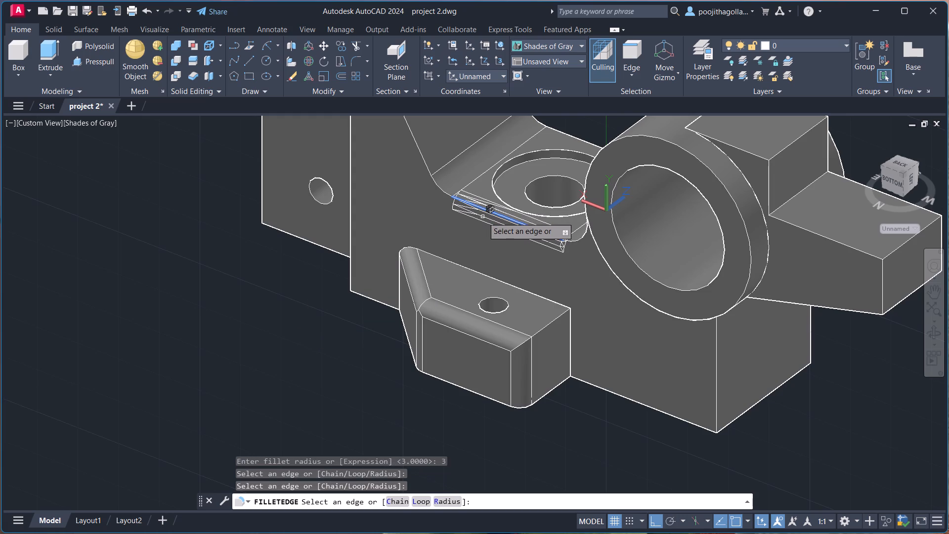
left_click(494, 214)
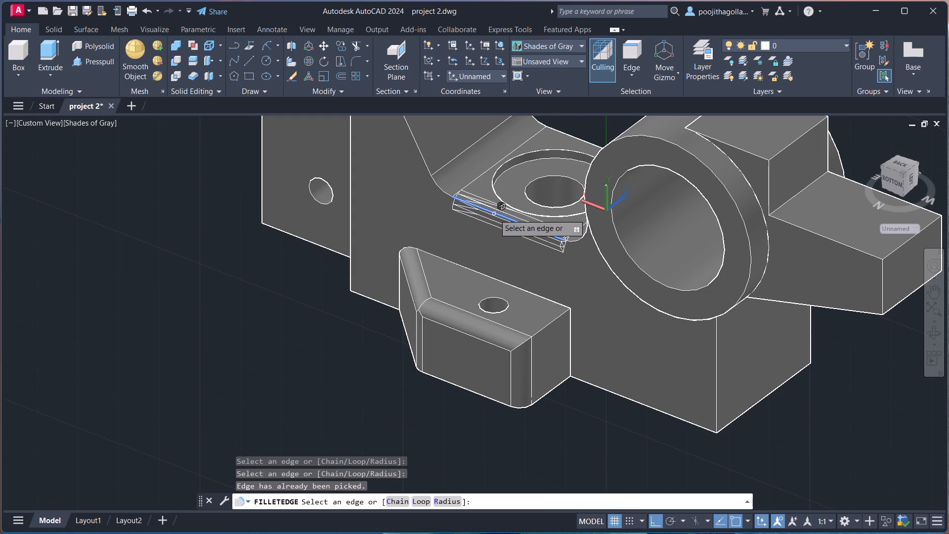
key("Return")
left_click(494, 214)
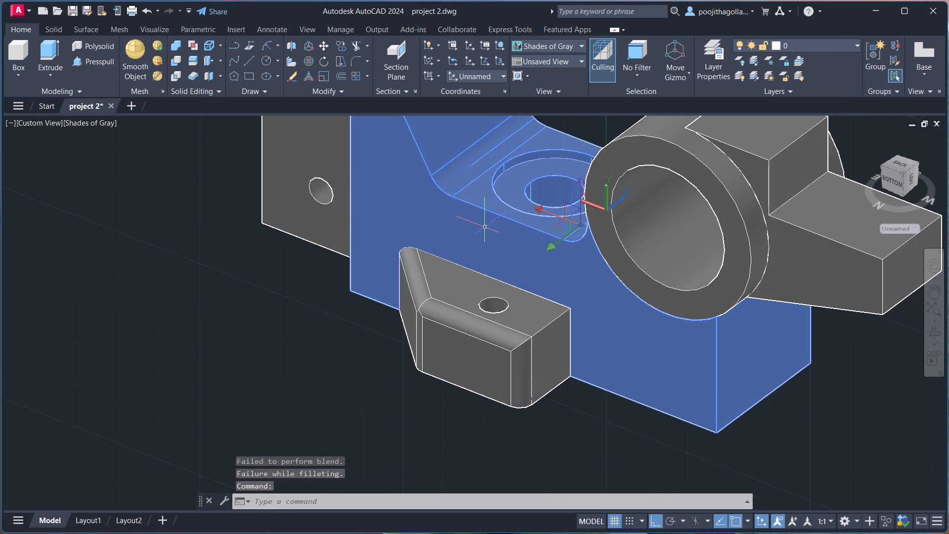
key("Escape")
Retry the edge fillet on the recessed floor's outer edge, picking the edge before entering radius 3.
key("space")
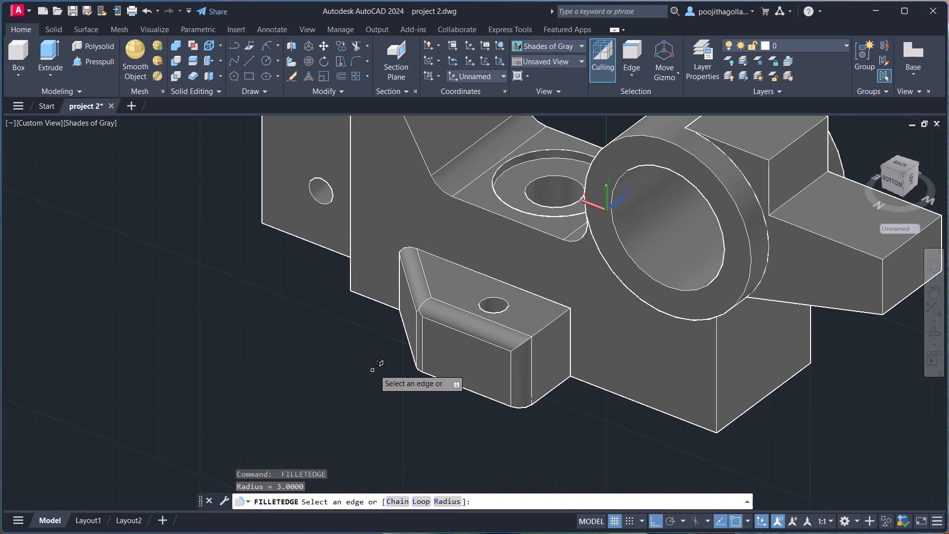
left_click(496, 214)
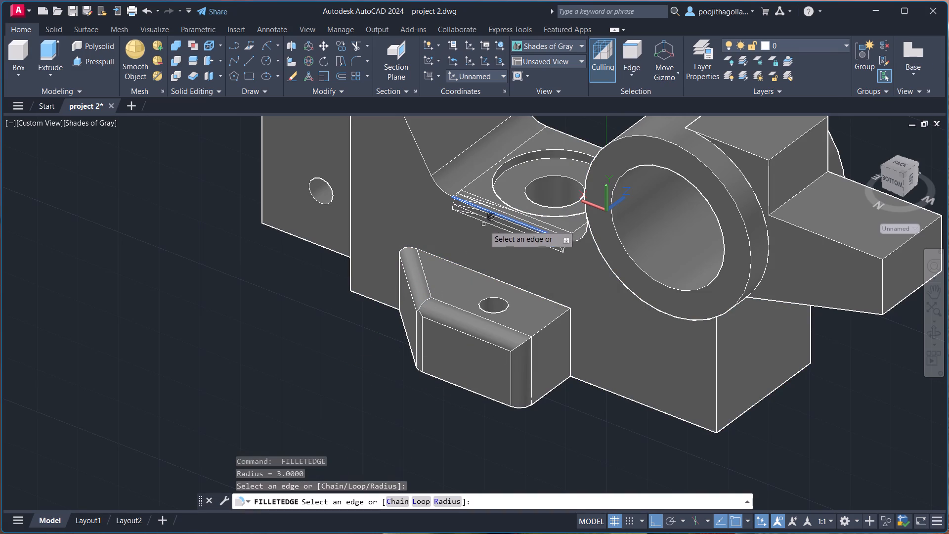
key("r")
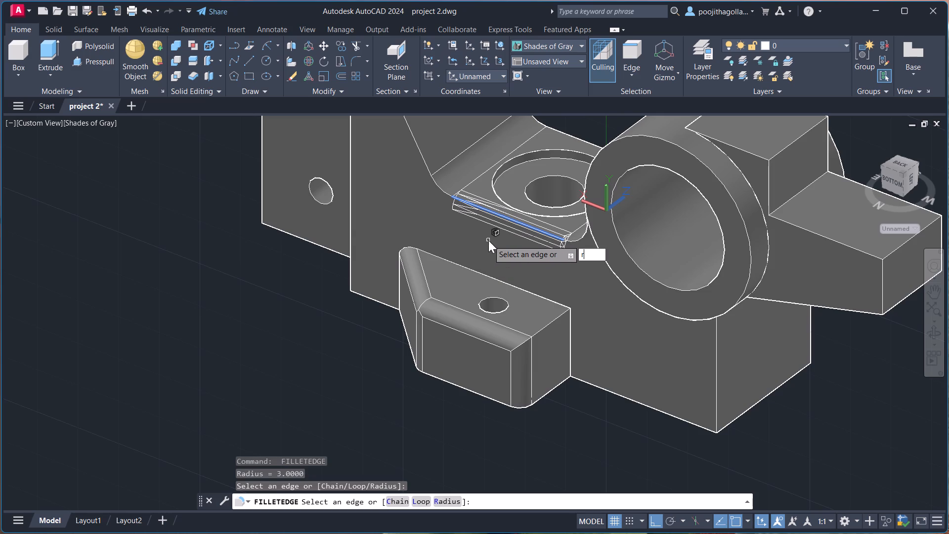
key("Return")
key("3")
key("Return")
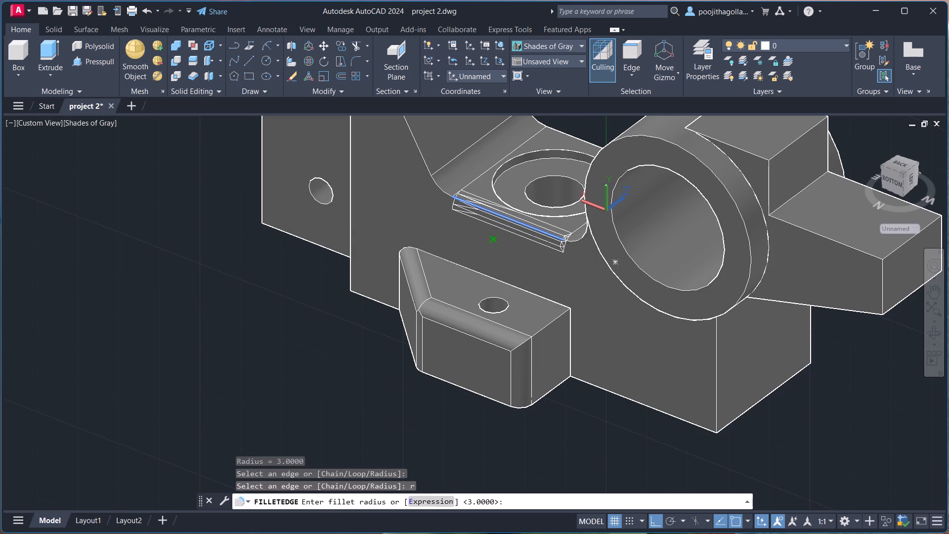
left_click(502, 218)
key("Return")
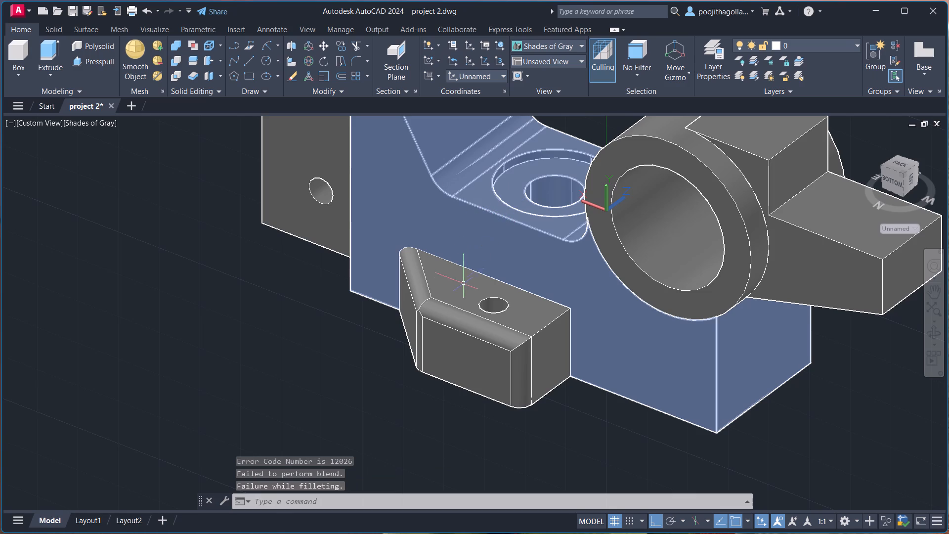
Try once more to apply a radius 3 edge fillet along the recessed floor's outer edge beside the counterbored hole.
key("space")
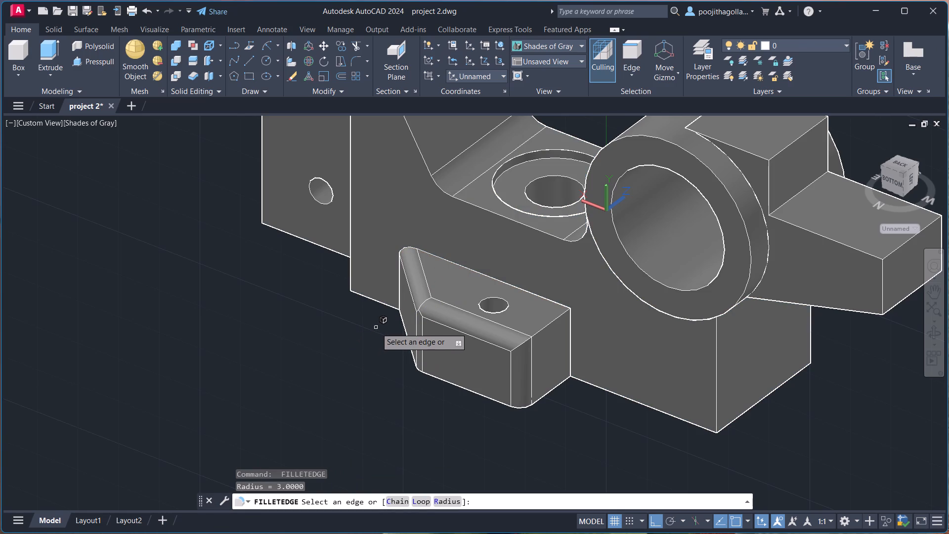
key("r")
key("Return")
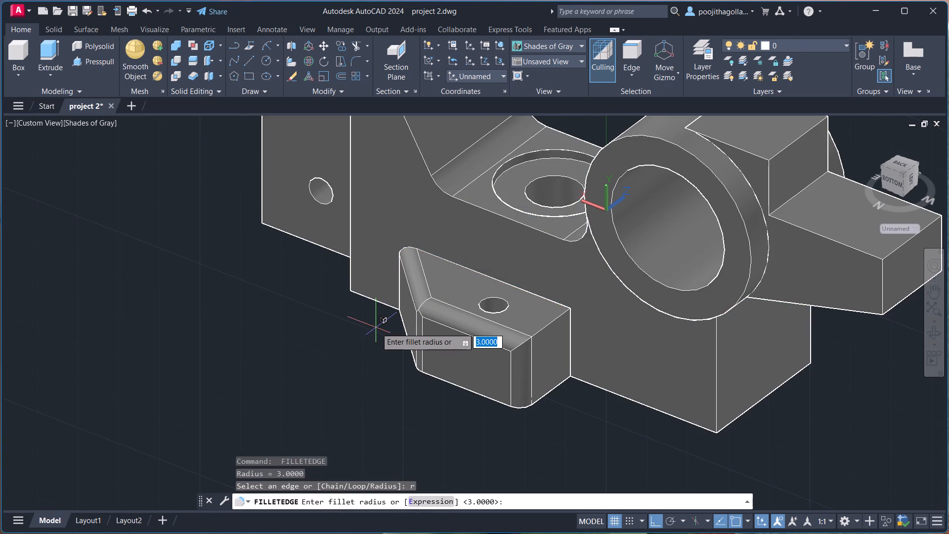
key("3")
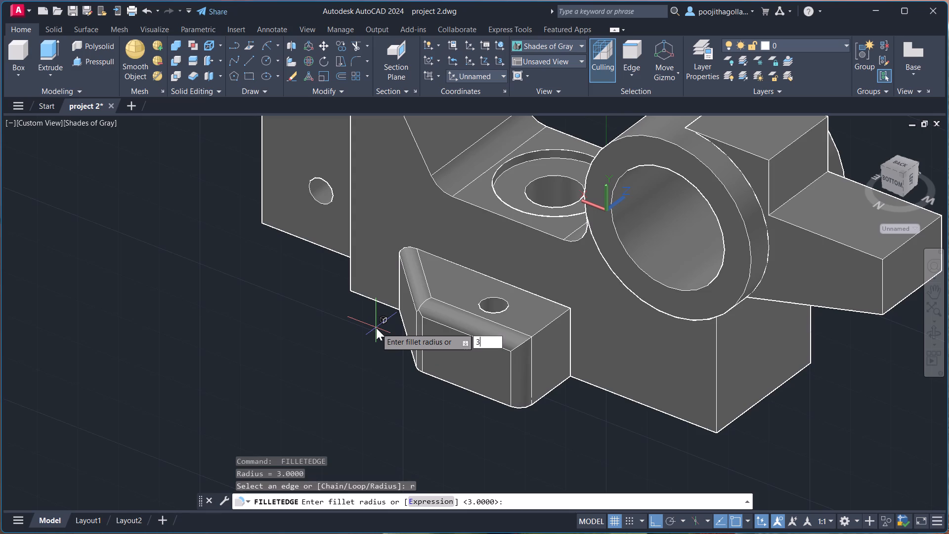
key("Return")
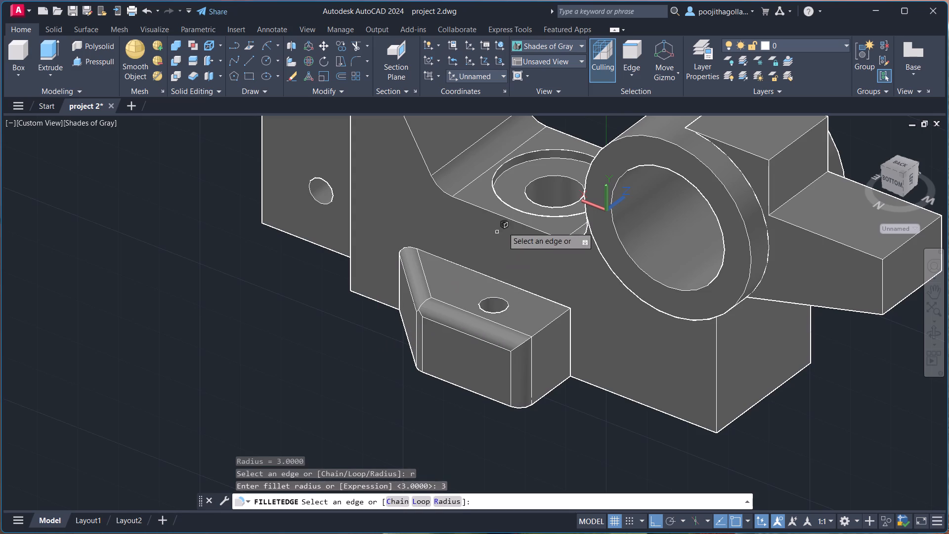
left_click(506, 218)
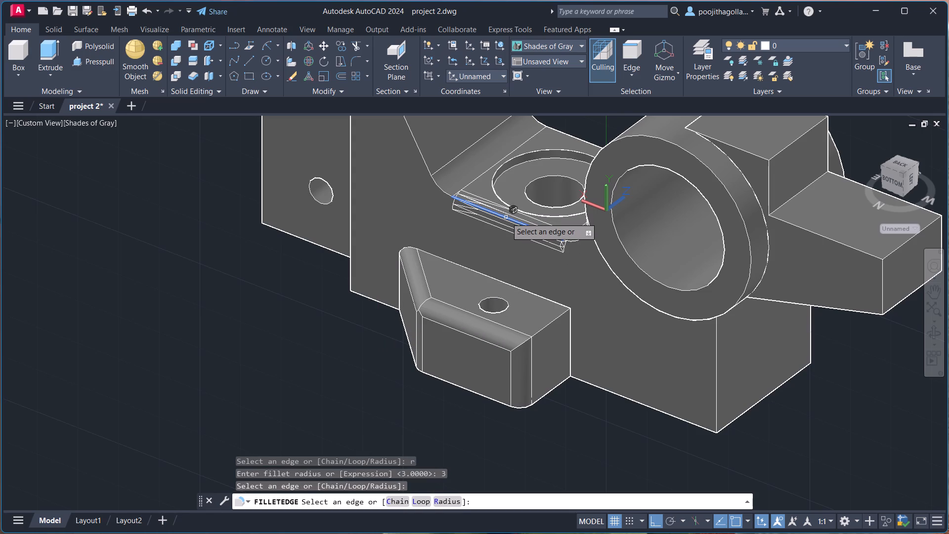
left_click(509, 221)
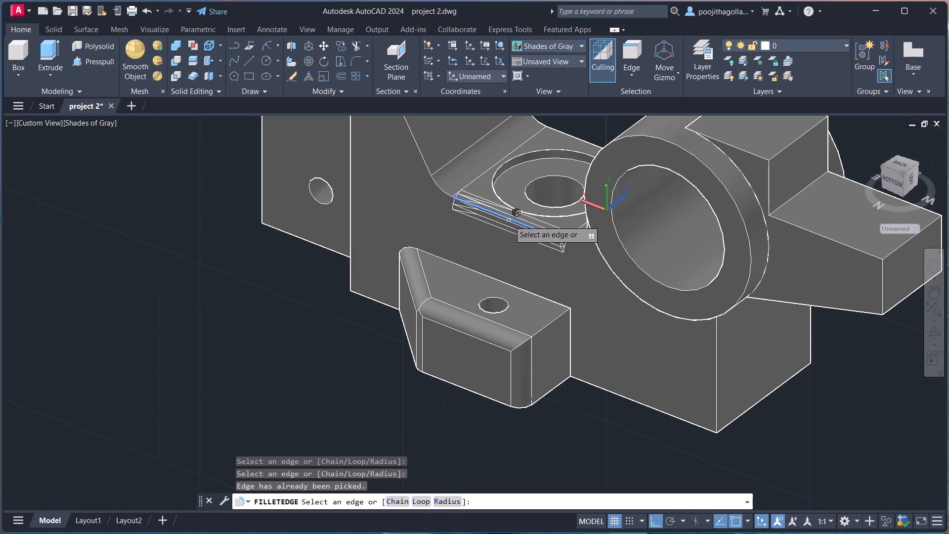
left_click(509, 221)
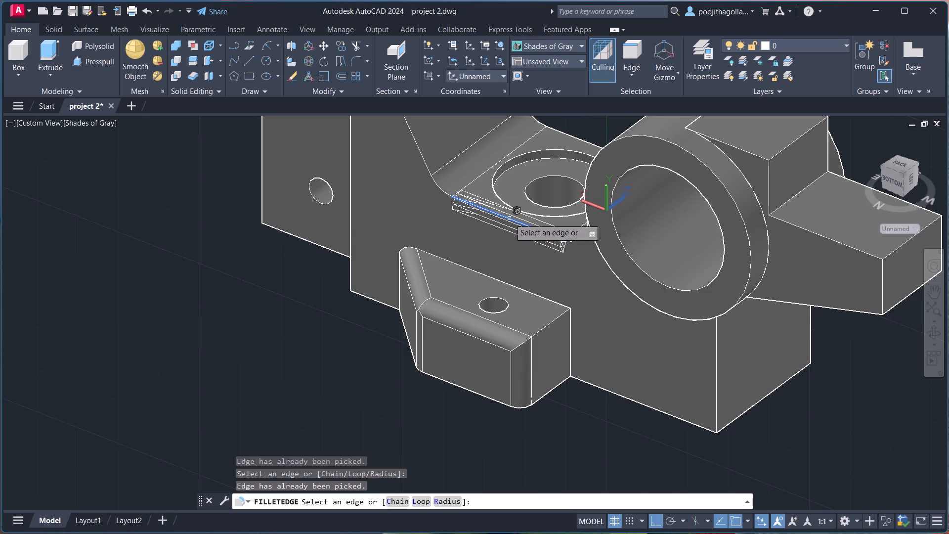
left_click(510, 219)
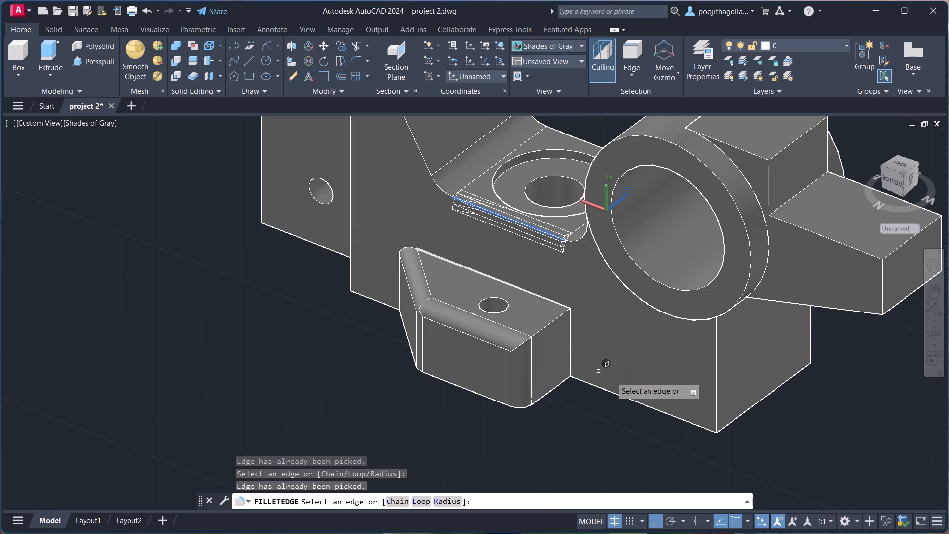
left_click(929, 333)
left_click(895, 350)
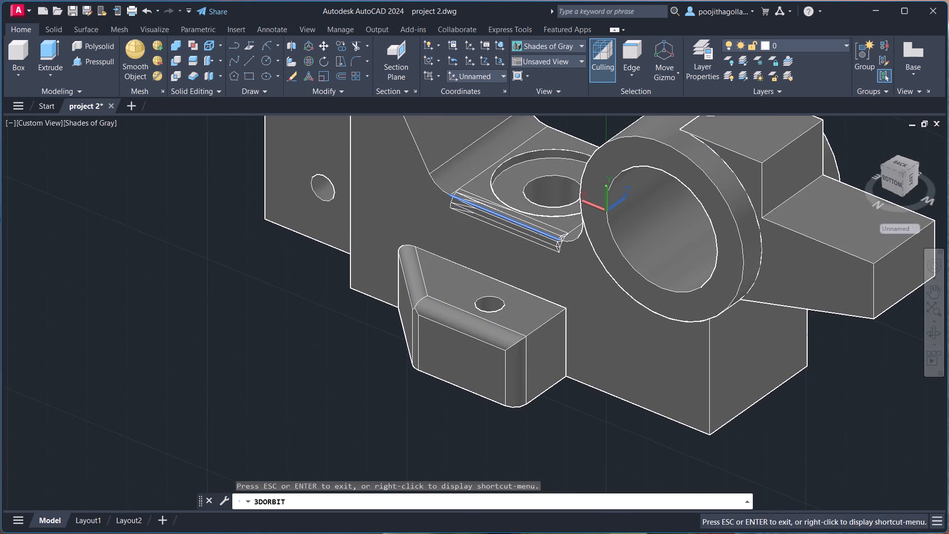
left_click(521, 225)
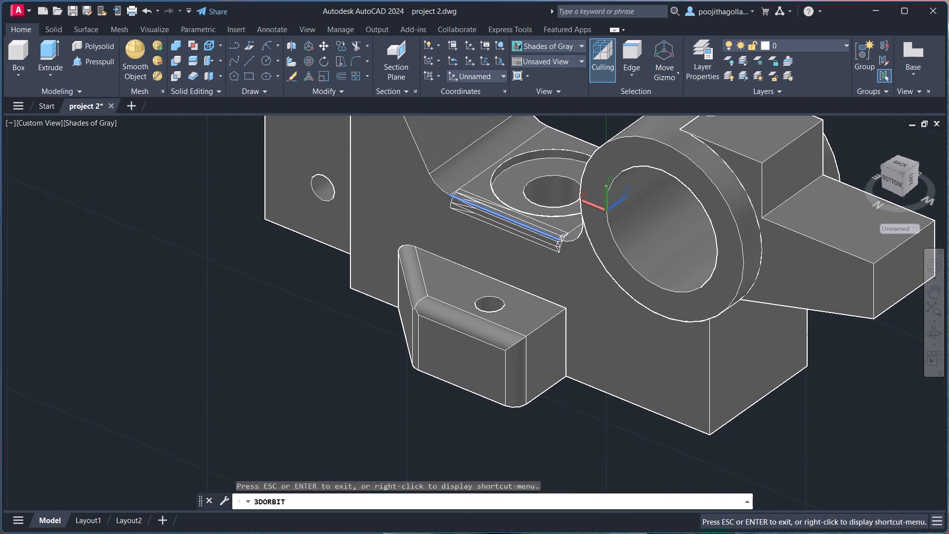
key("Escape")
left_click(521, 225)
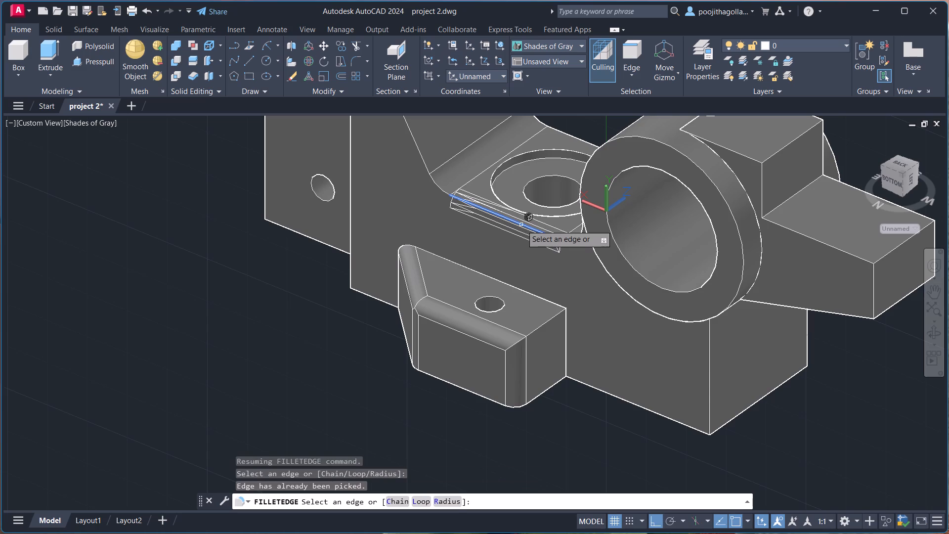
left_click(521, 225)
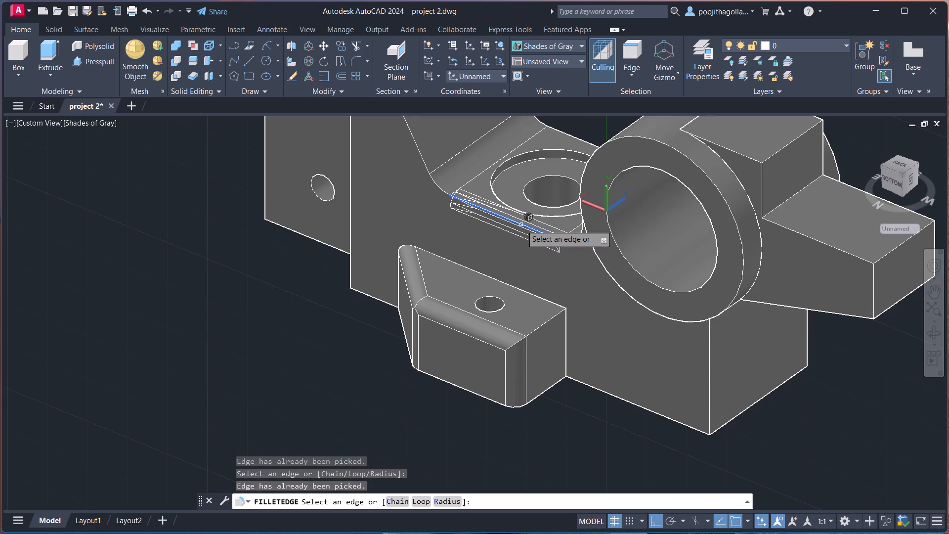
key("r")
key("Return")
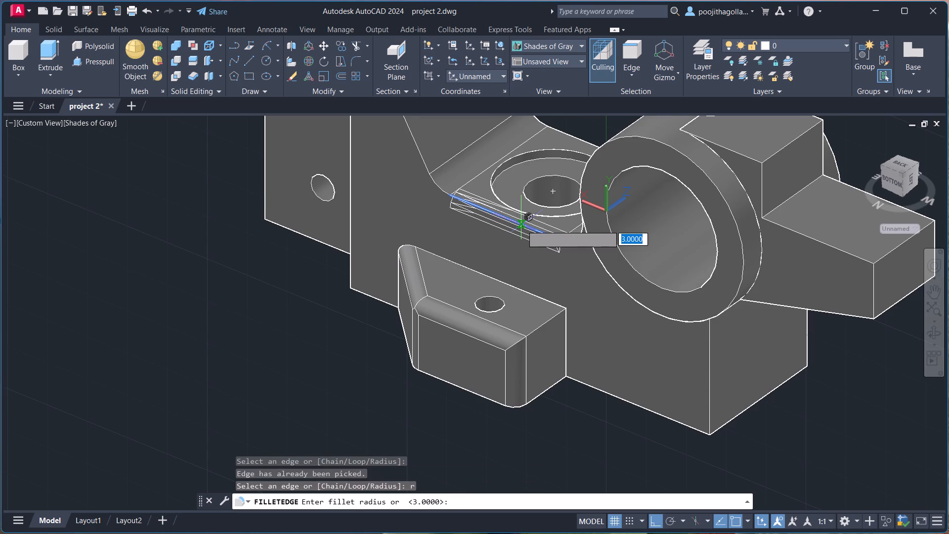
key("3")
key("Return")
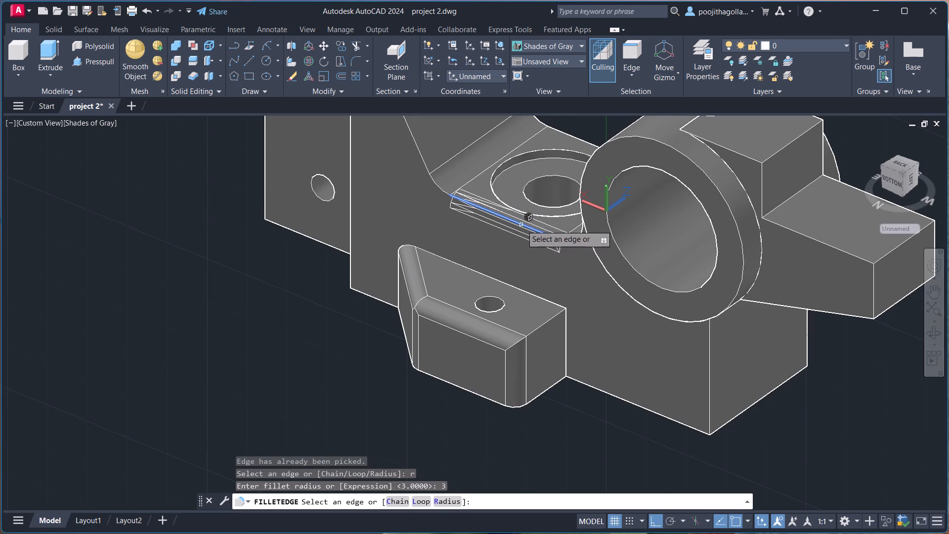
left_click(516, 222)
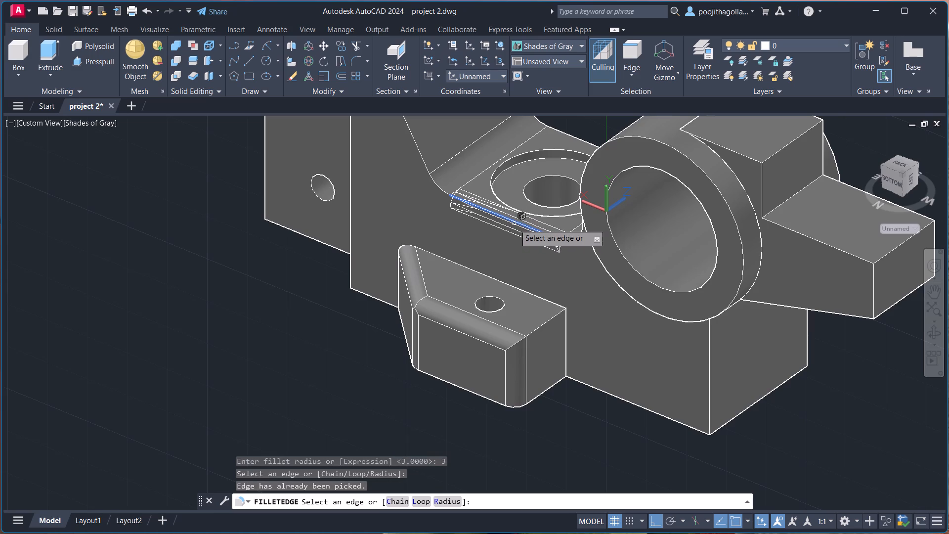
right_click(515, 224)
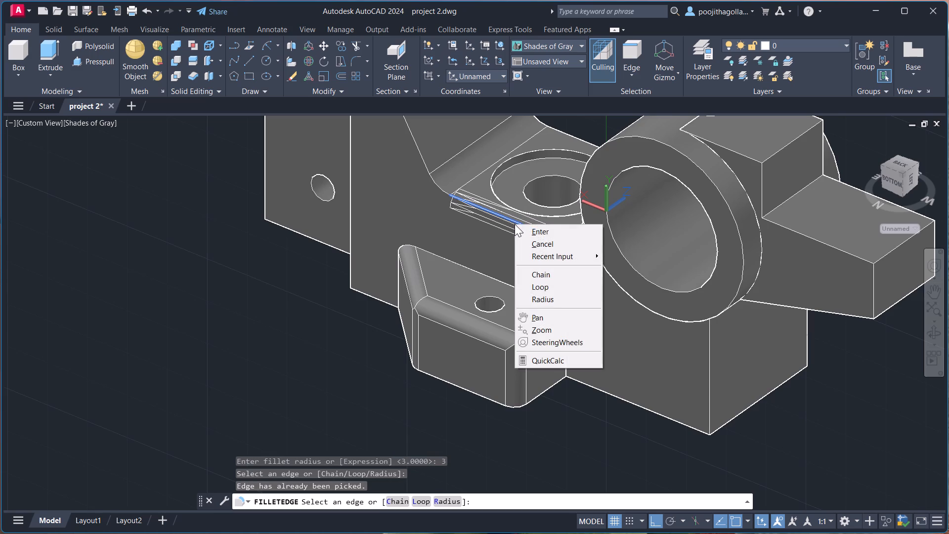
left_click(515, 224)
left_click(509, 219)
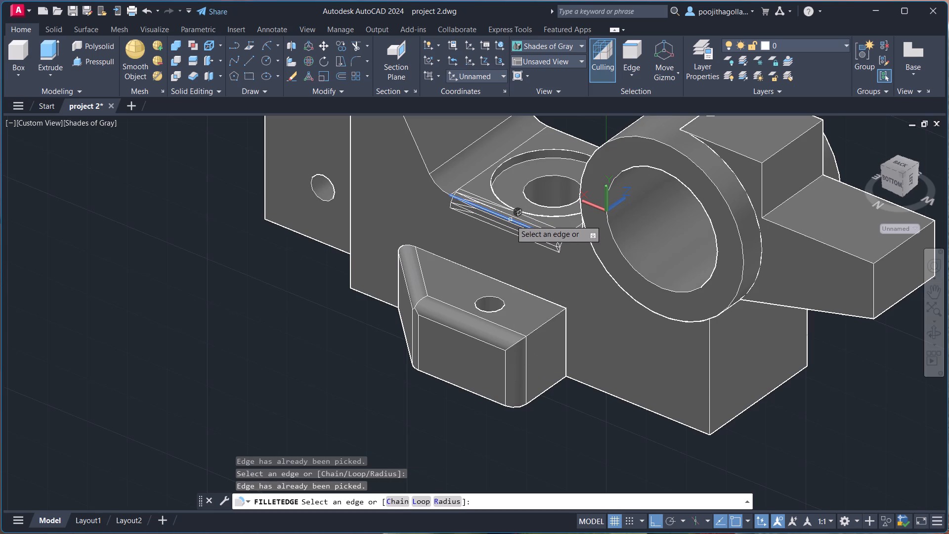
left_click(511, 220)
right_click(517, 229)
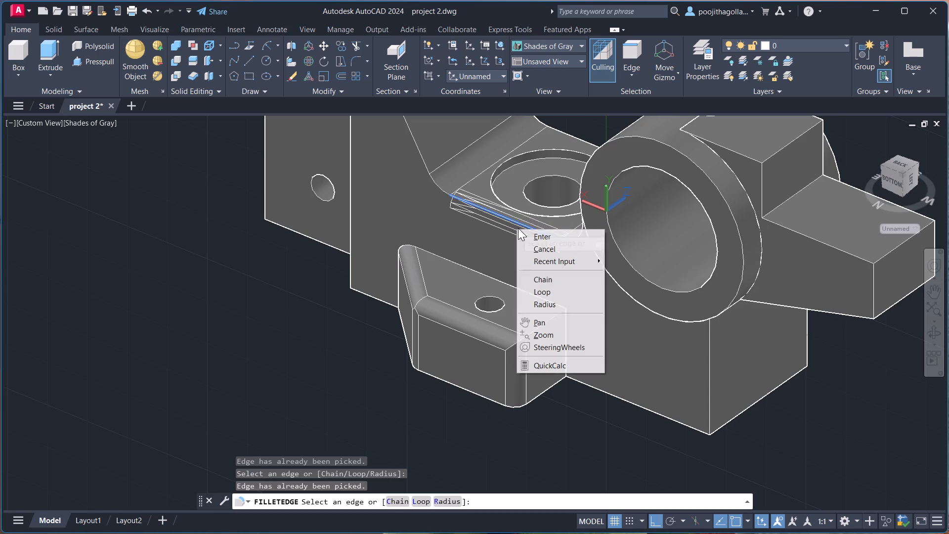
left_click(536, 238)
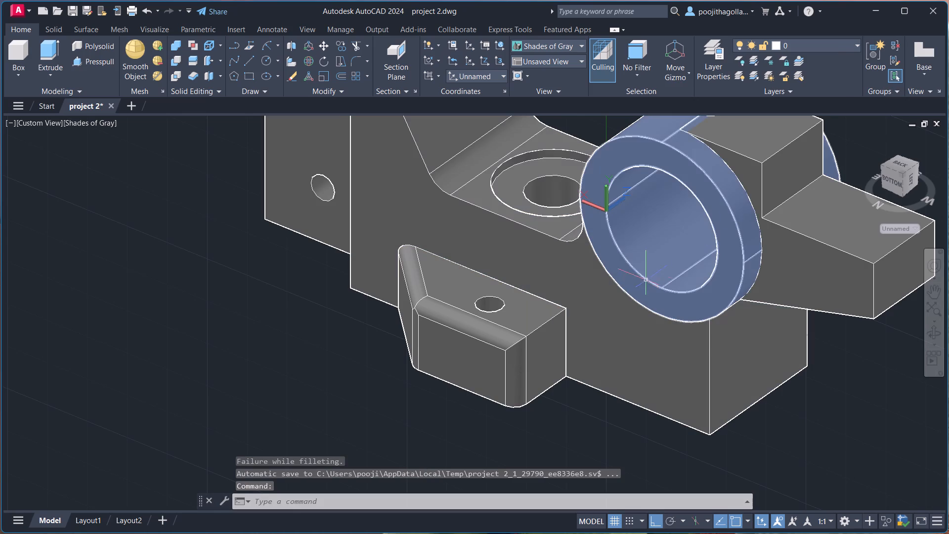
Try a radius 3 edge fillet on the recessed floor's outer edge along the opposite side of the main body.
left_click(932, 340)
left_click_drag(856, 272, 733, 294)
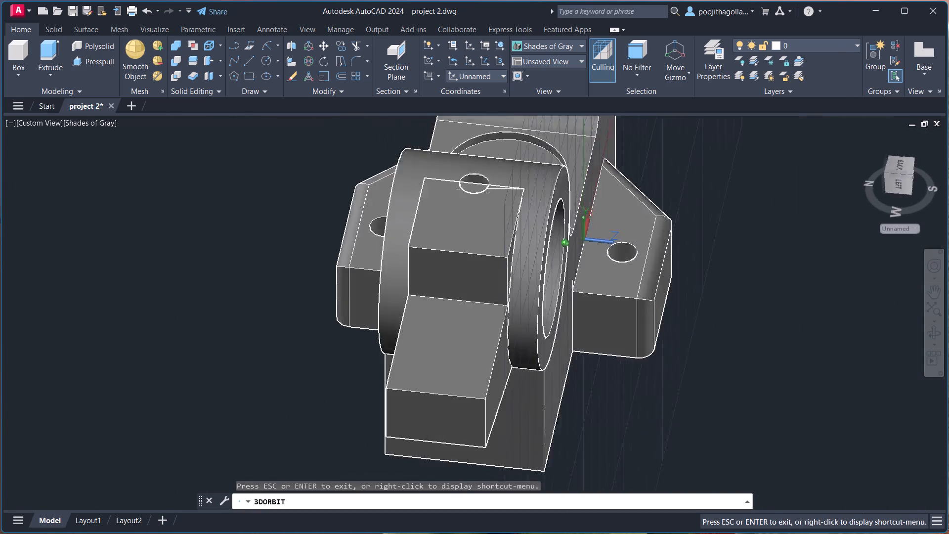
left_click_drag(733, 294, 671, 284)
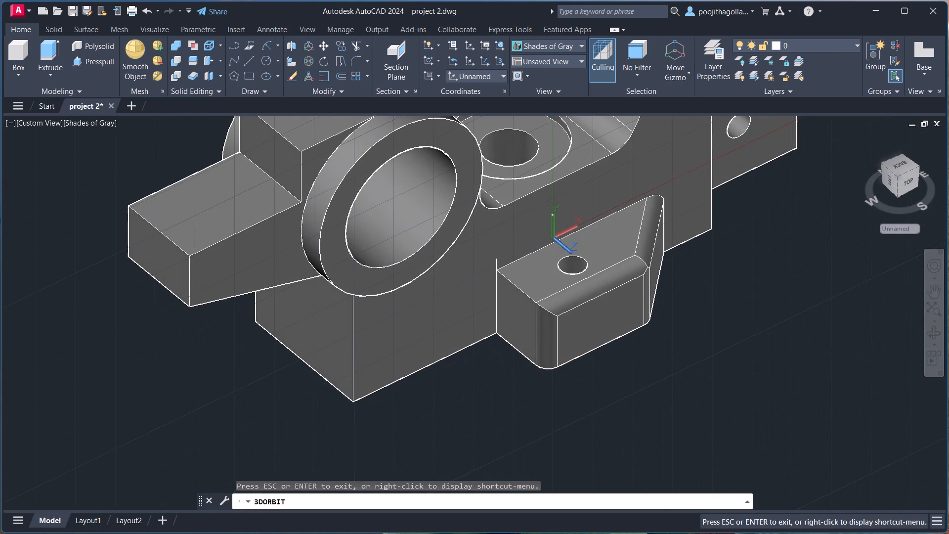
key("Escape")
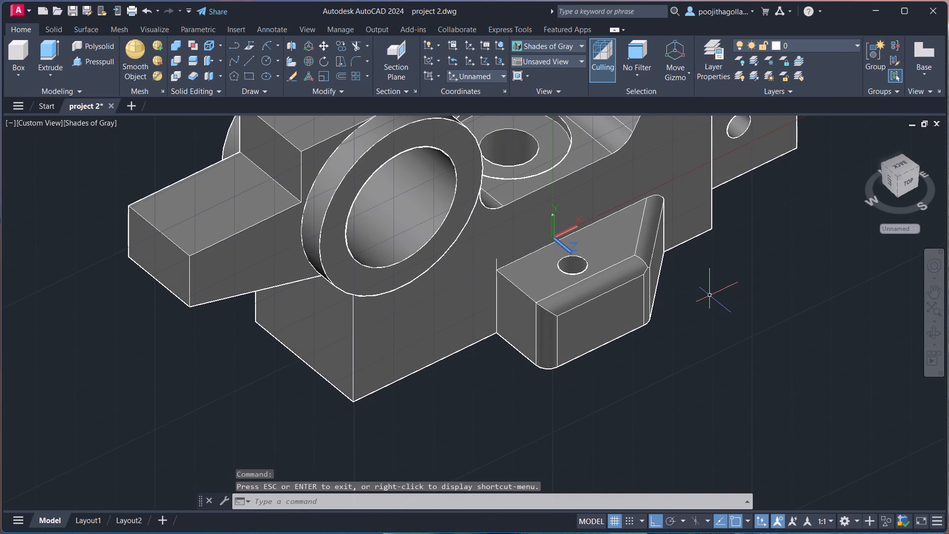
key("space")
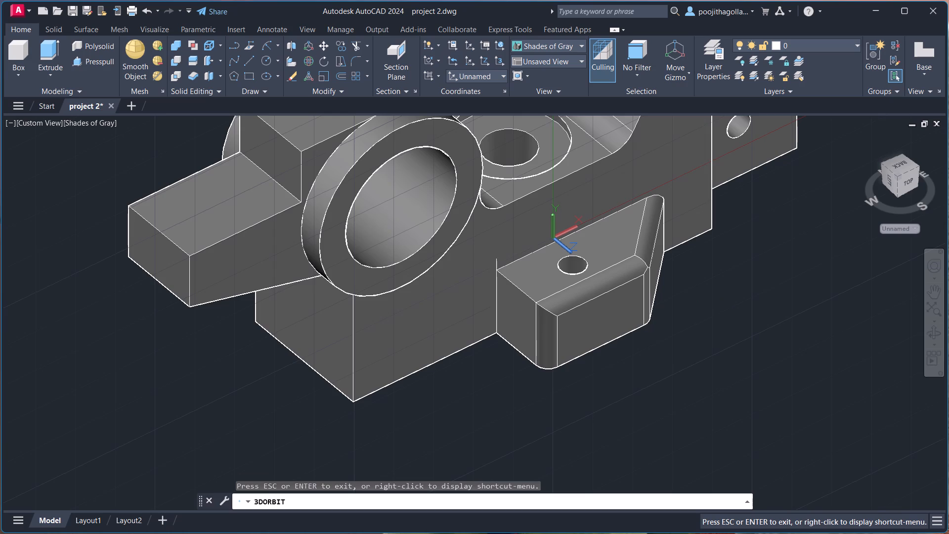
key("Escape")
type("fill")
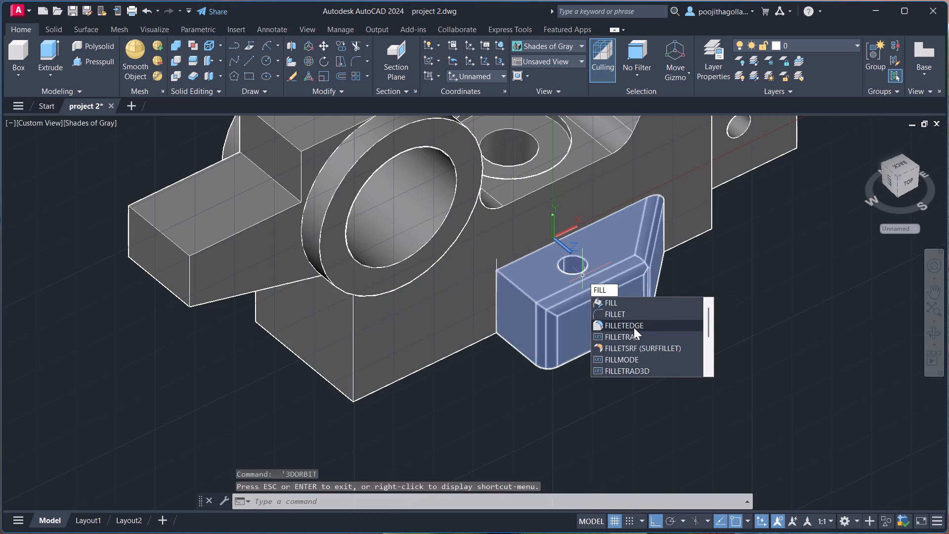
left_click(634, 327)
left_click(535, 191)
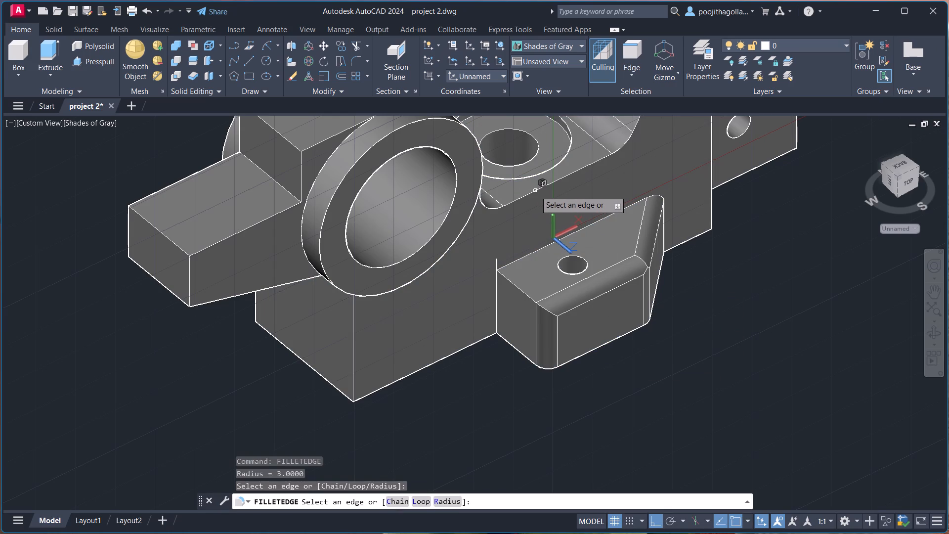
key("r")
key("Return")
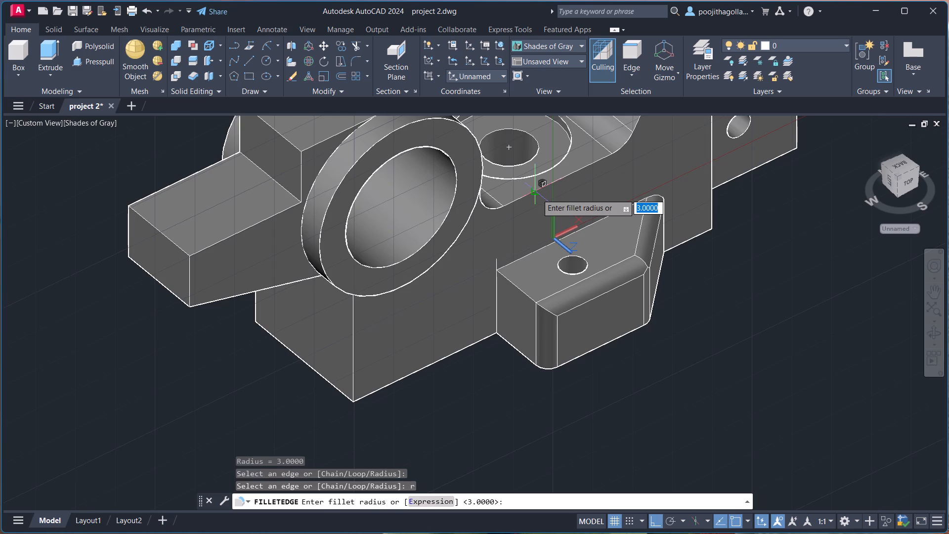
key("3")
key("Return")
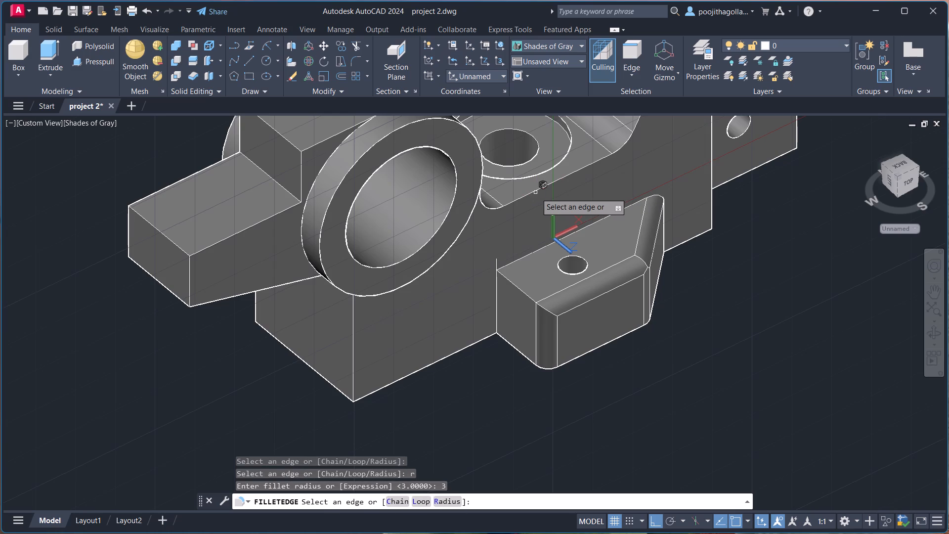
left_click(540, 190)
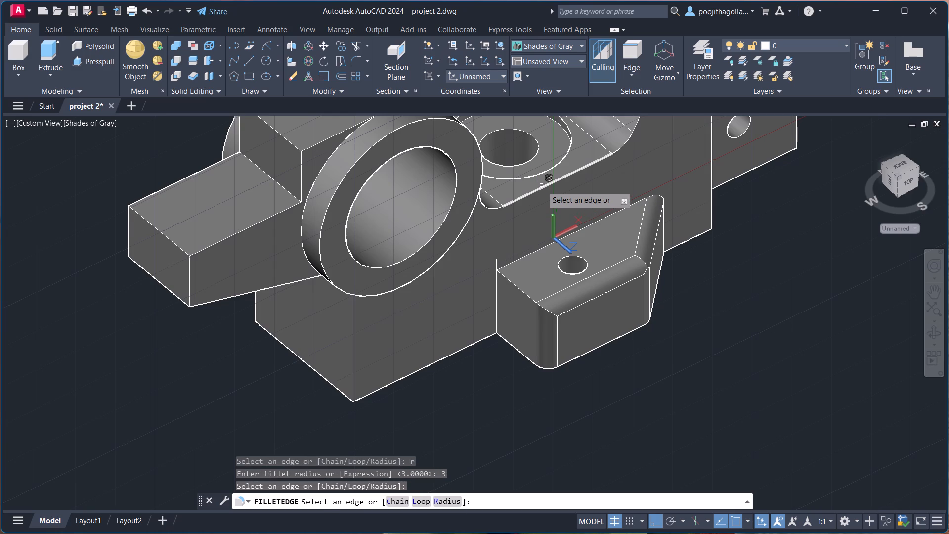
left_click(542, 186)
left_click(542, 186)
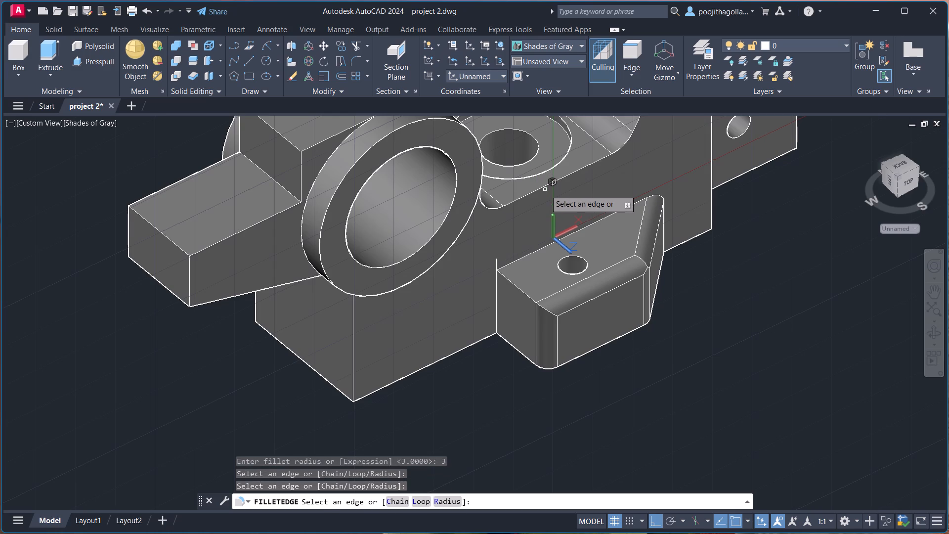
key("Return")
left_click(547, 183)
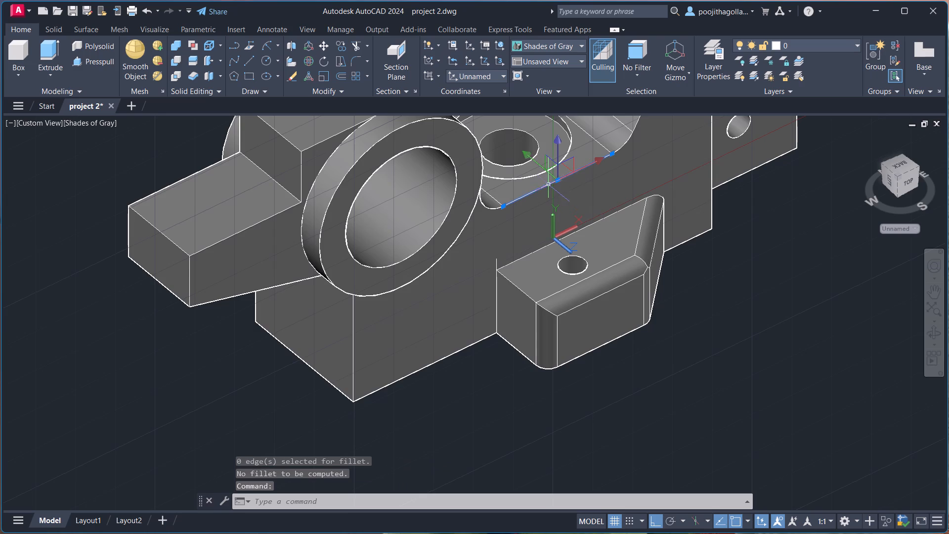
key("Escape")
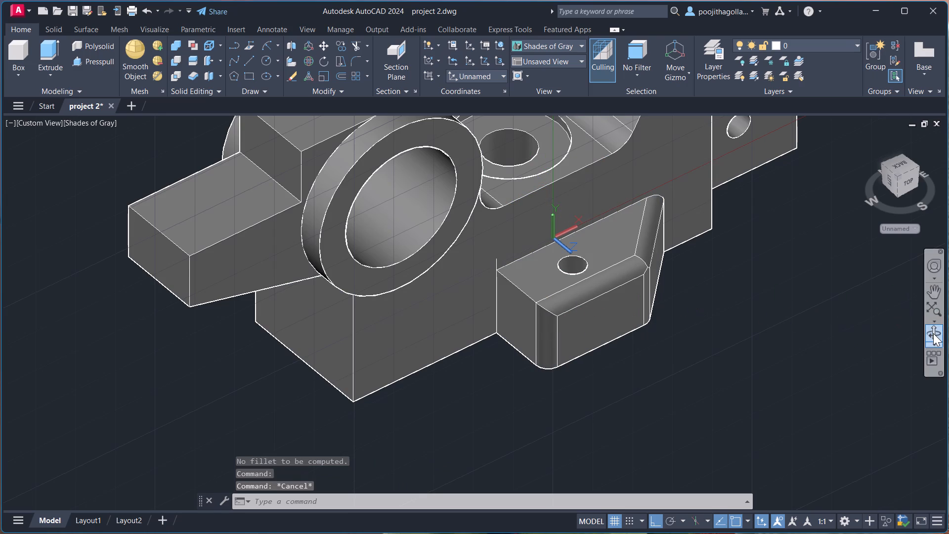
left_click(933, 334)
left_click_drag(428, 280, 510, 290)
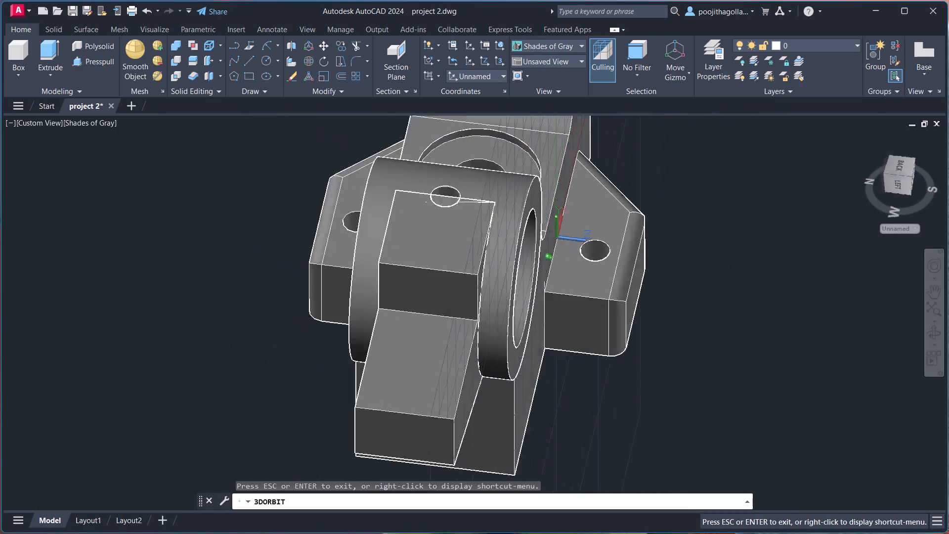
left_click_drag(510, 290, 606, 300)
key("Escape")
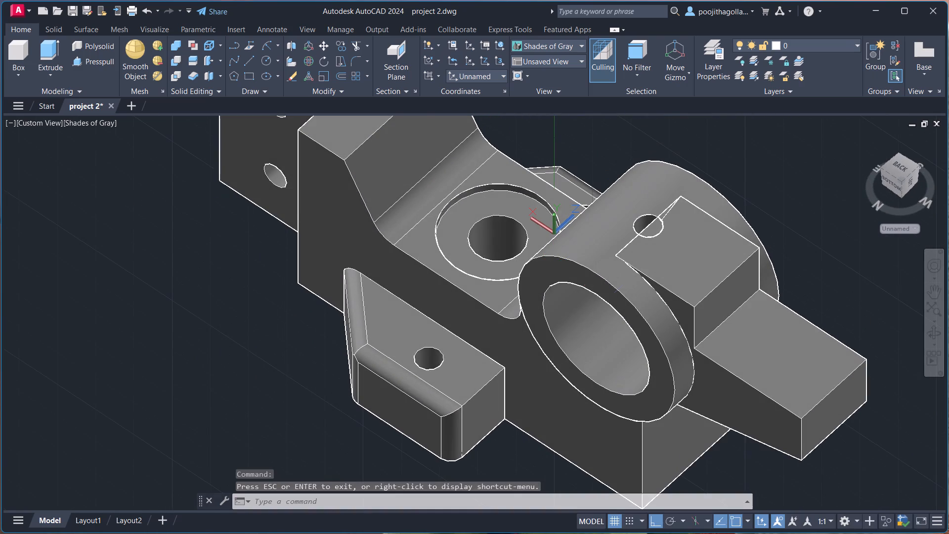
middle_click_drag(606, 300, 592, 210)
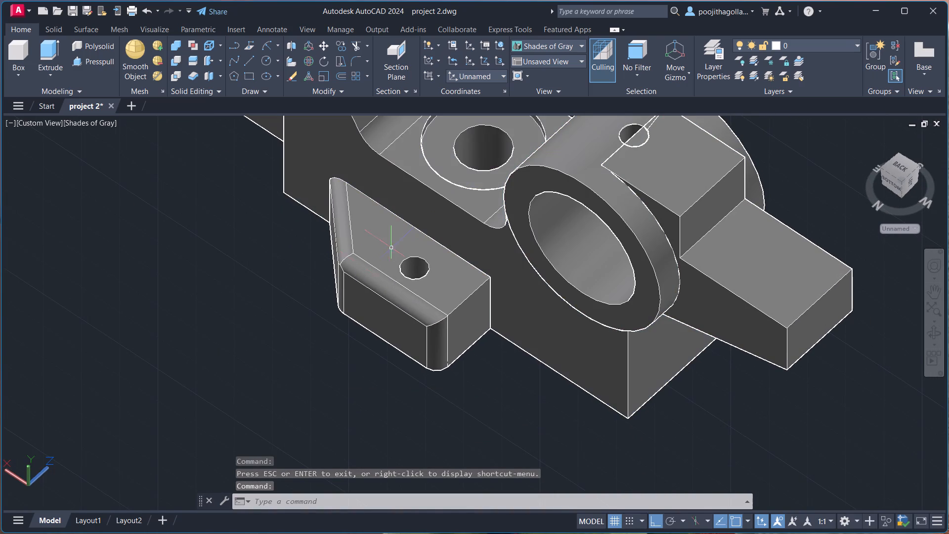
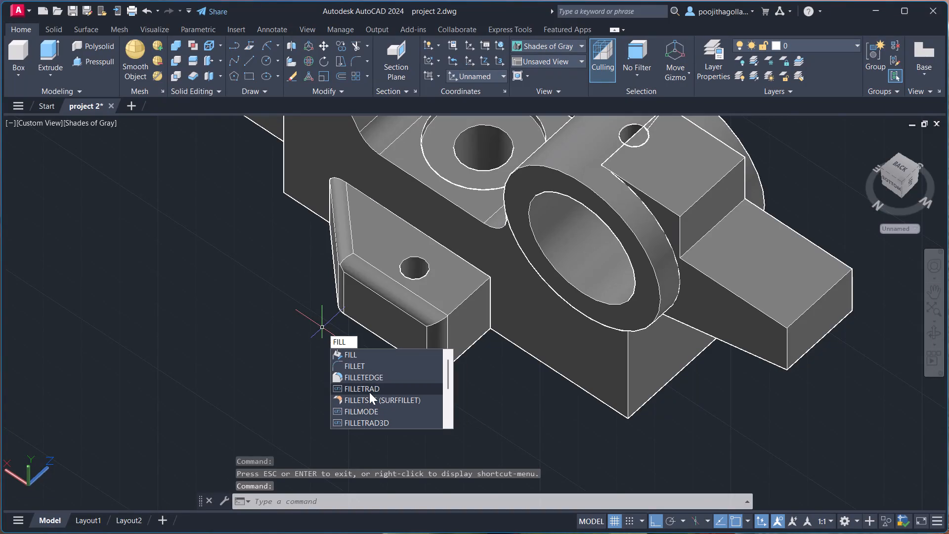
Set up an edge fillet of radius 3 on the recessed floor's straight outer edge beside the counterbored hole.
left_click(370, 378)
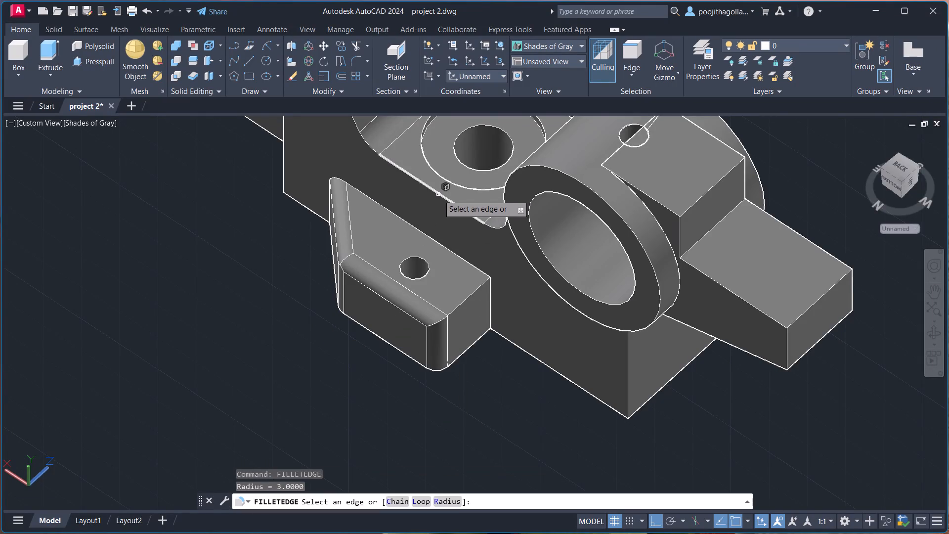
left_click(438, 195)
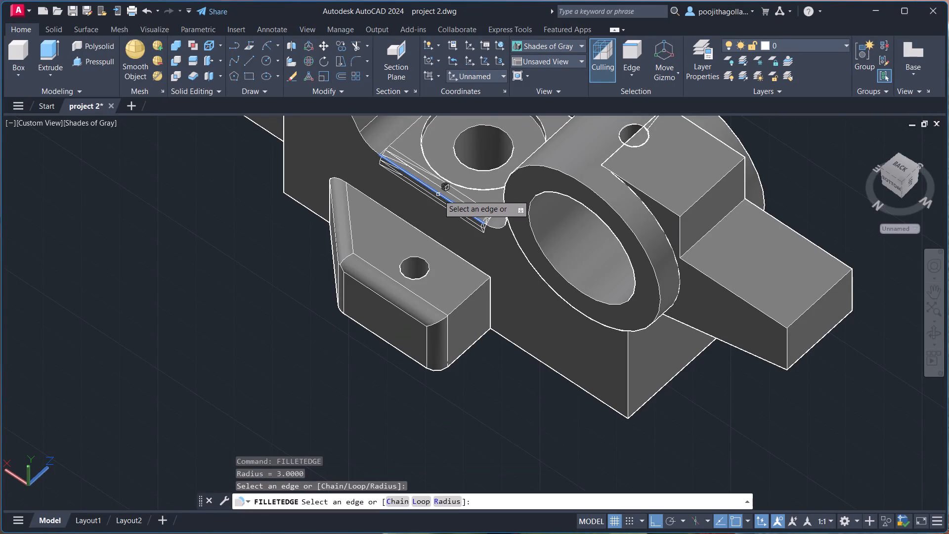
key("r")
key("Return")
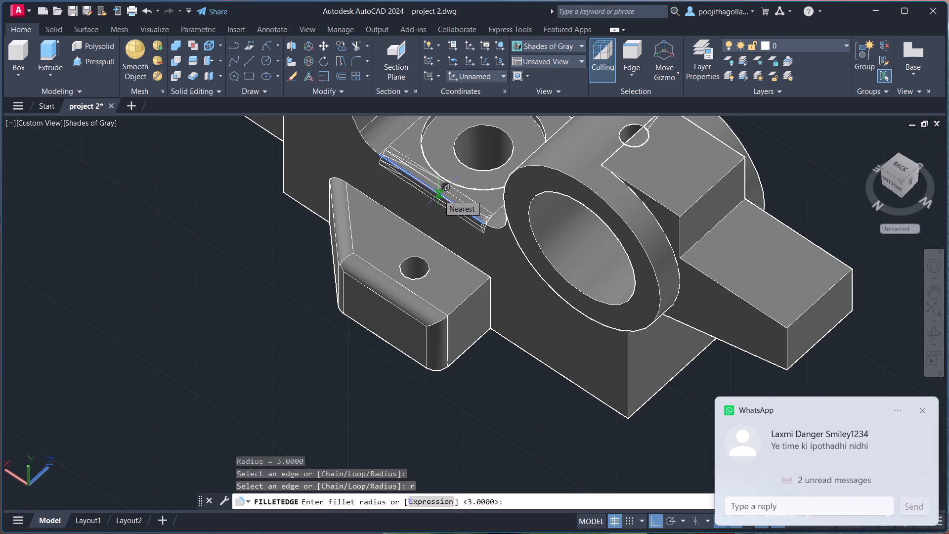
key("3")
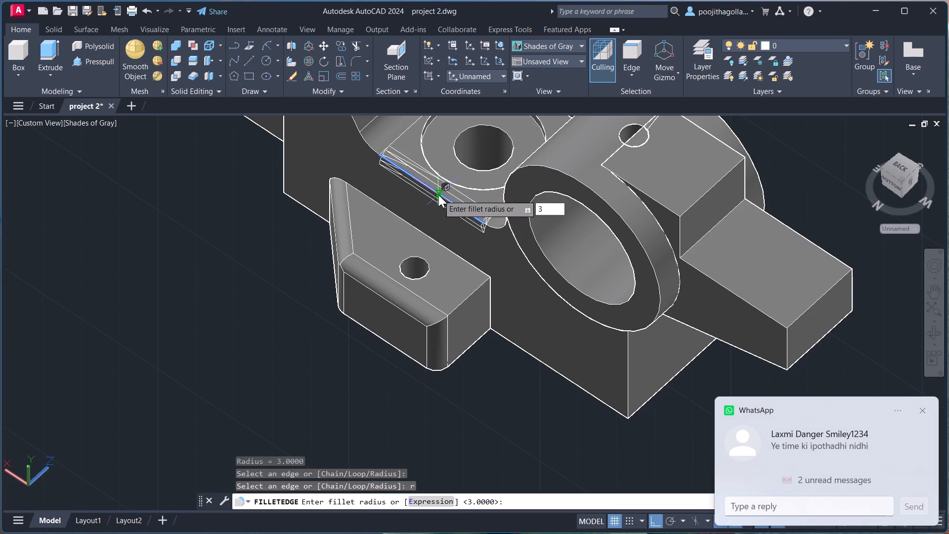
key("Return")
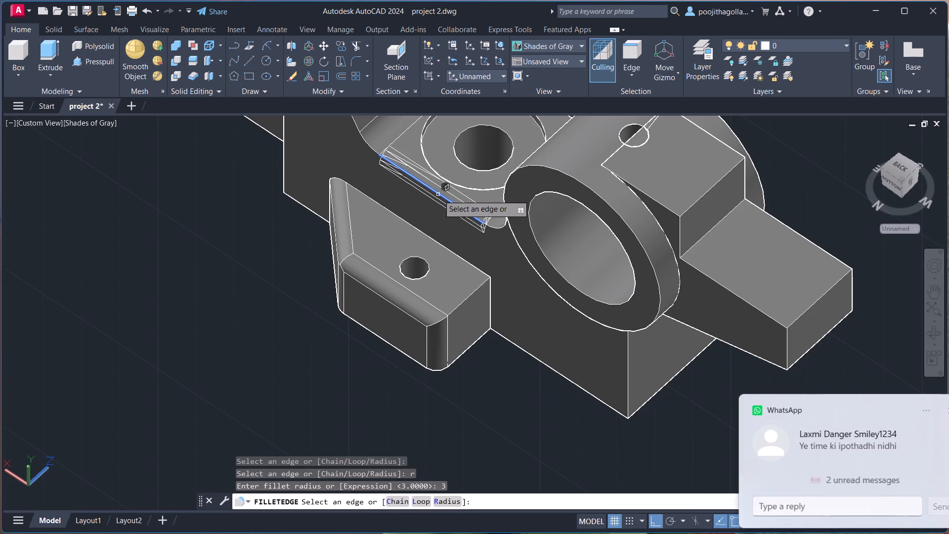
left_click(424, 184)
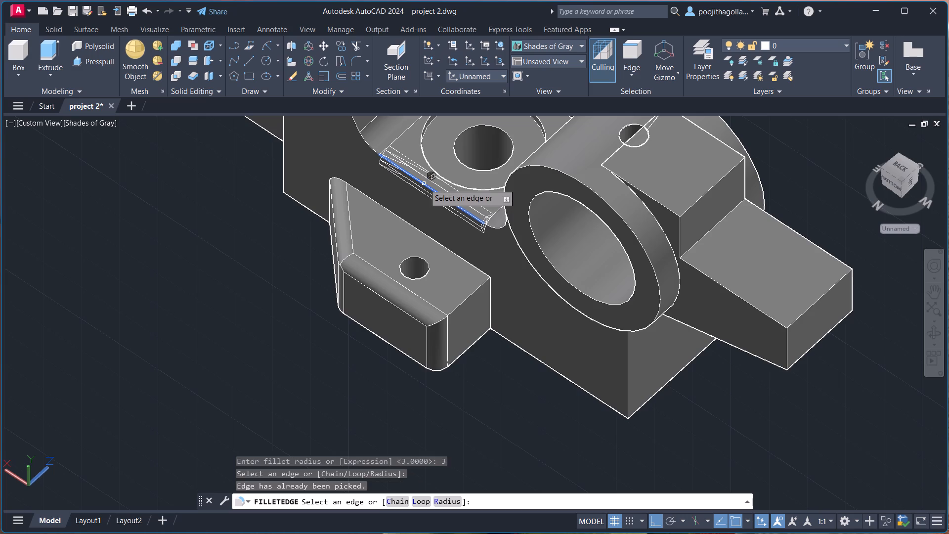
scroll(424, 184, "down", 1)
scroll(424, 184, "up", 3)
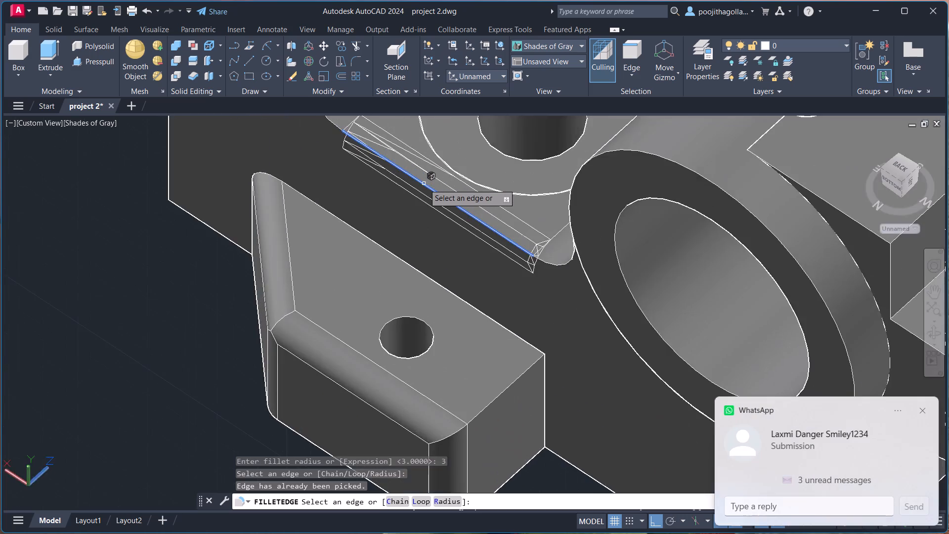
scroll(424, 184, "down", 3)
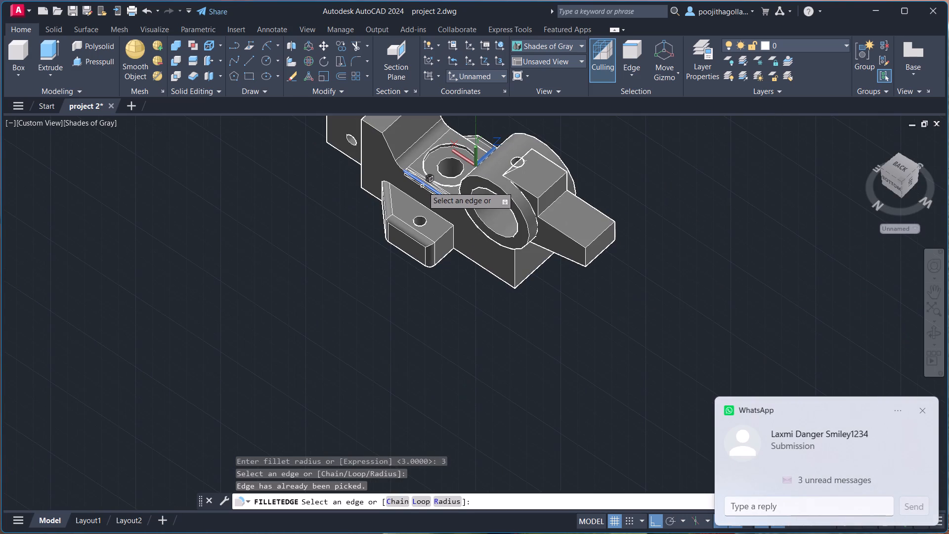
scroll(423, 186, "up", 4)
left_click(427, 178)
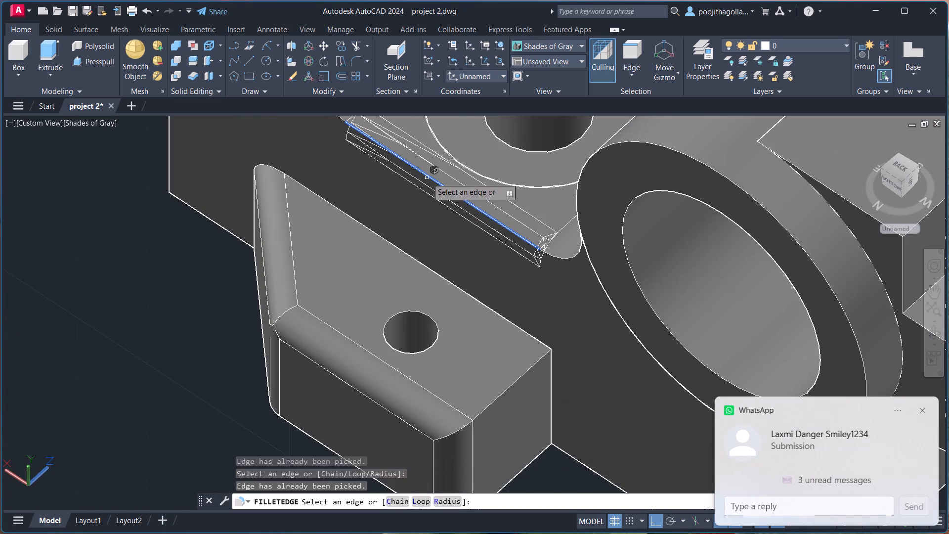
scroll(427, 178, "down", 1)
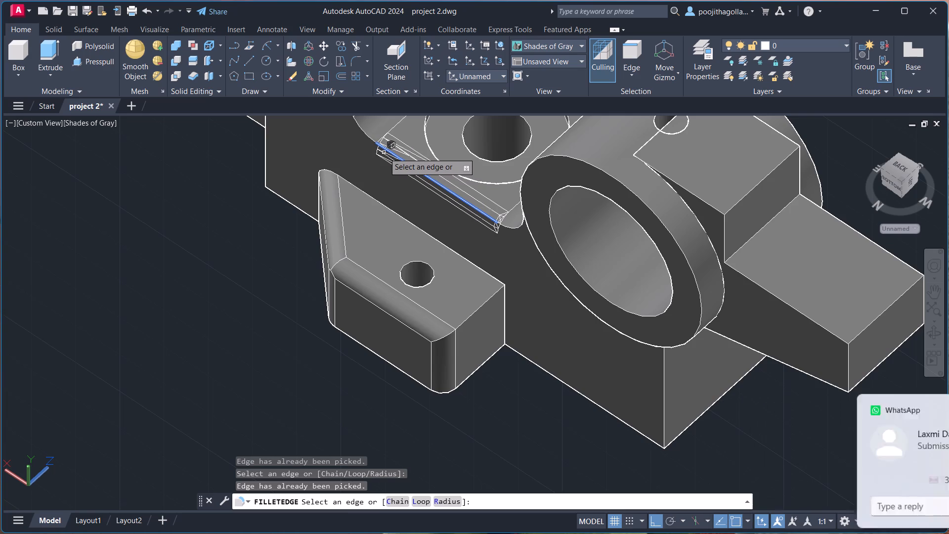
left_click(384, 153)
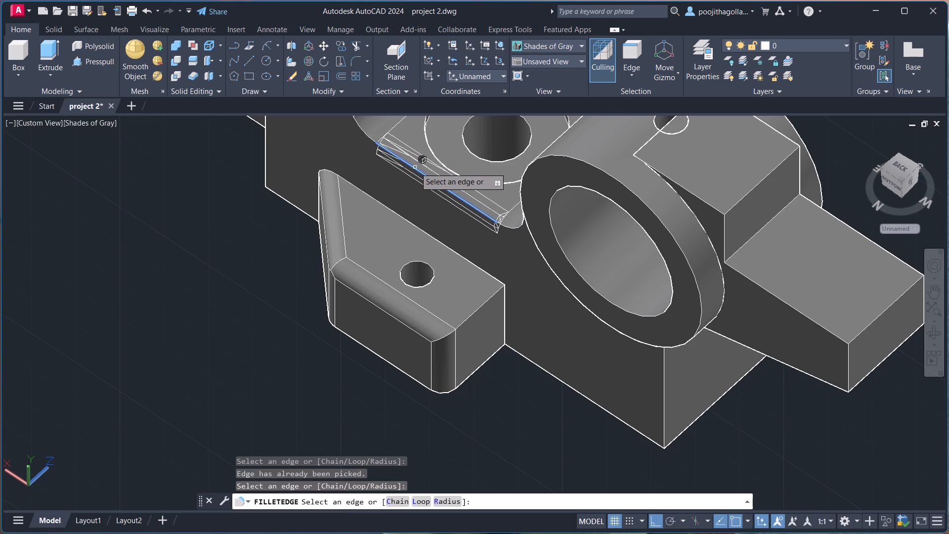
key("r")
key("Return")
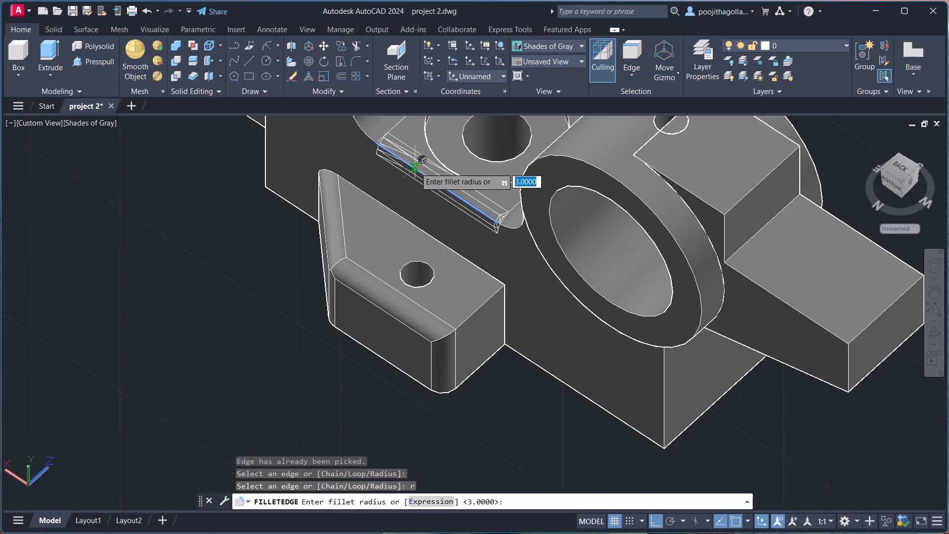
key("3")
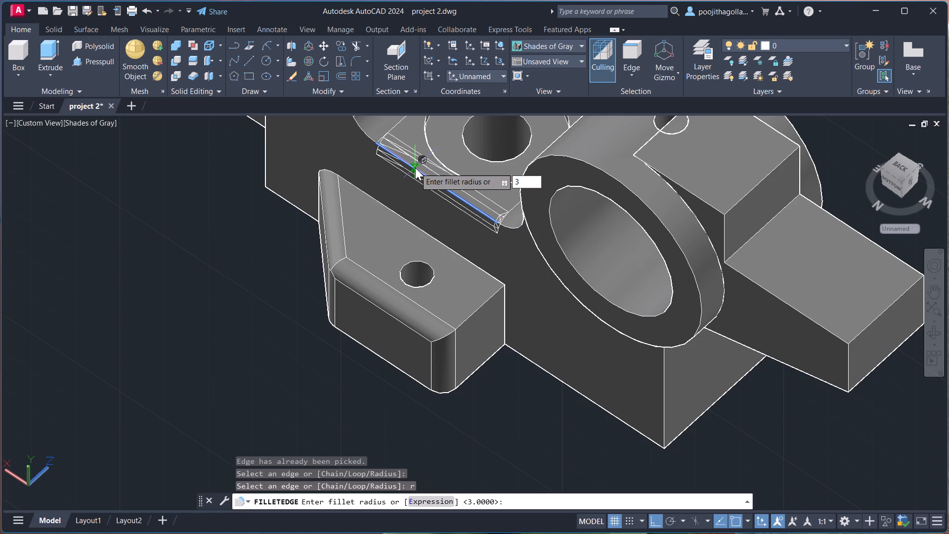
key("Return")
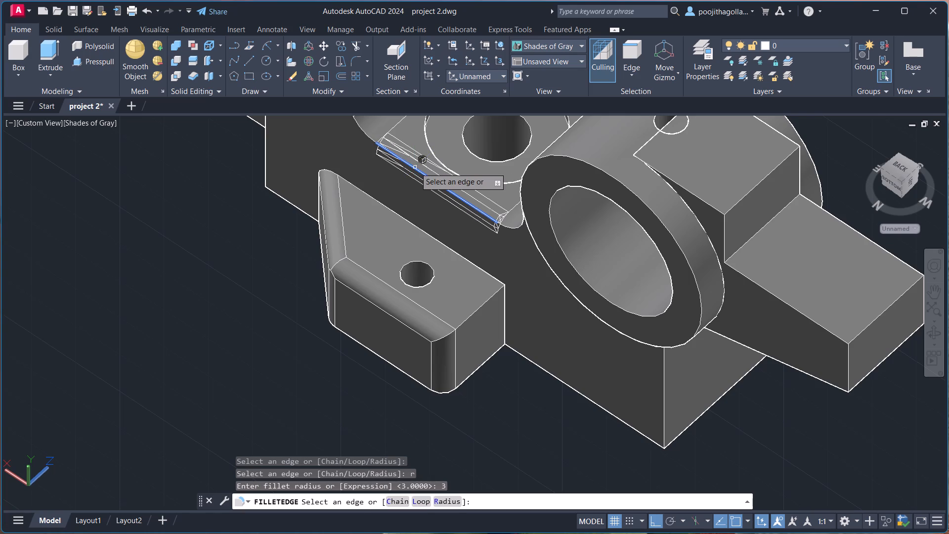
triple_click(415, 168)
left_click(416, 171)
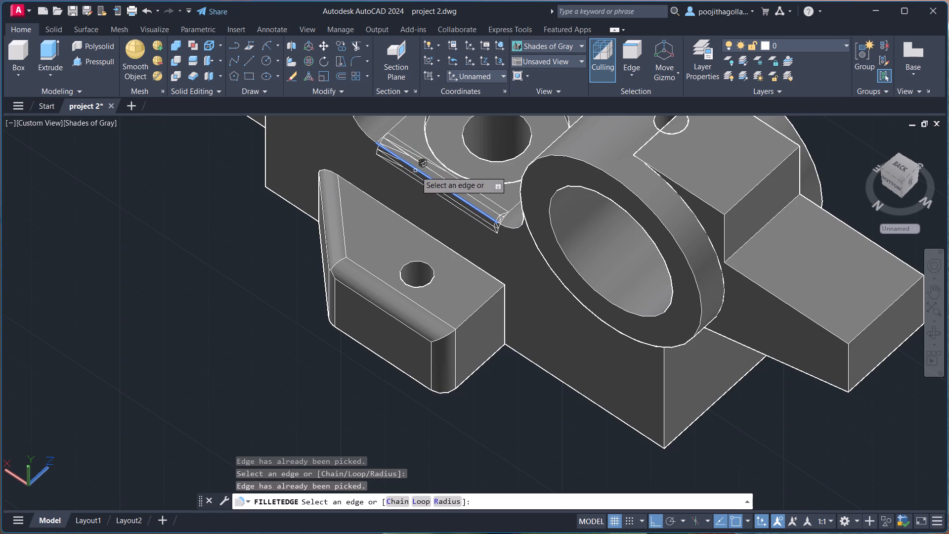
Extend the fillet selection with the Chain option to the recess's connected outer edges and apply the fillet.
right_click(416, 171)
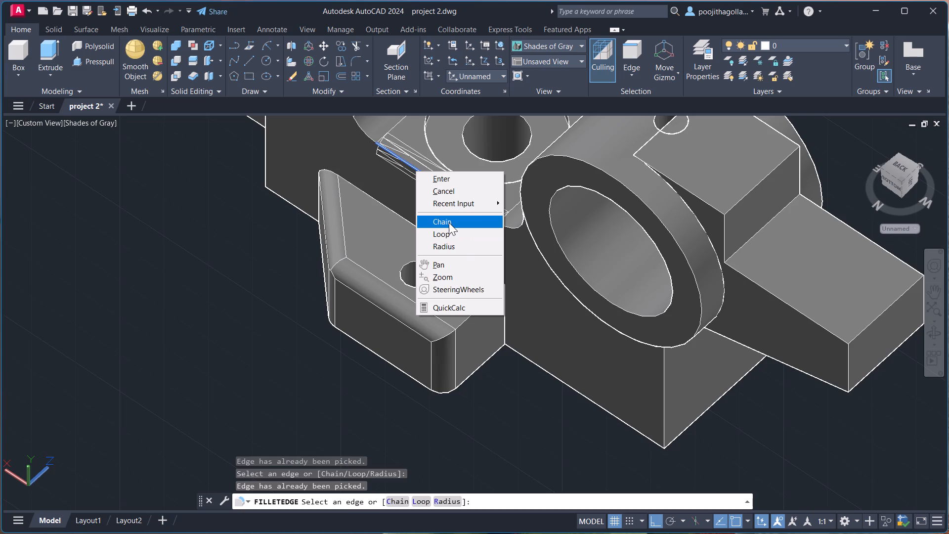
left_click(449, 222)
left_click(461, 197)
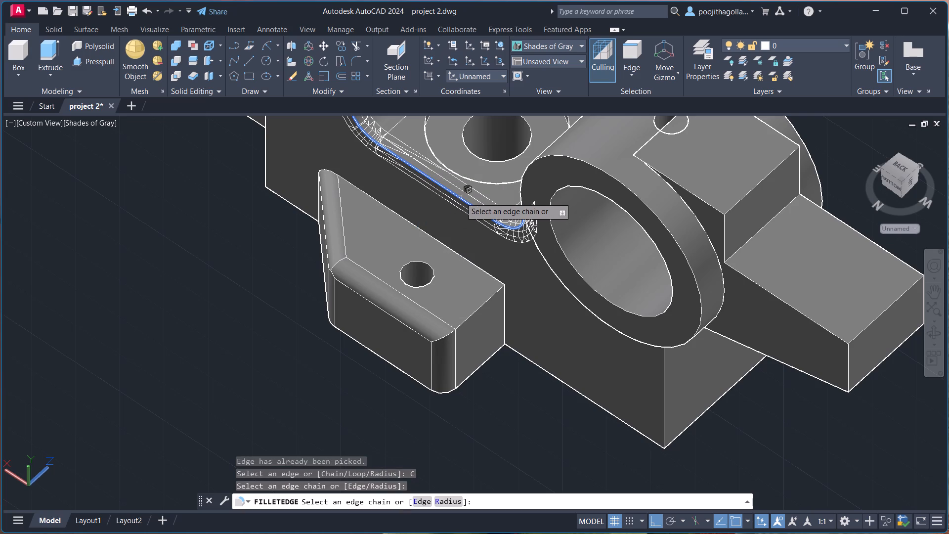
scroll(460, 197, "down", 2)
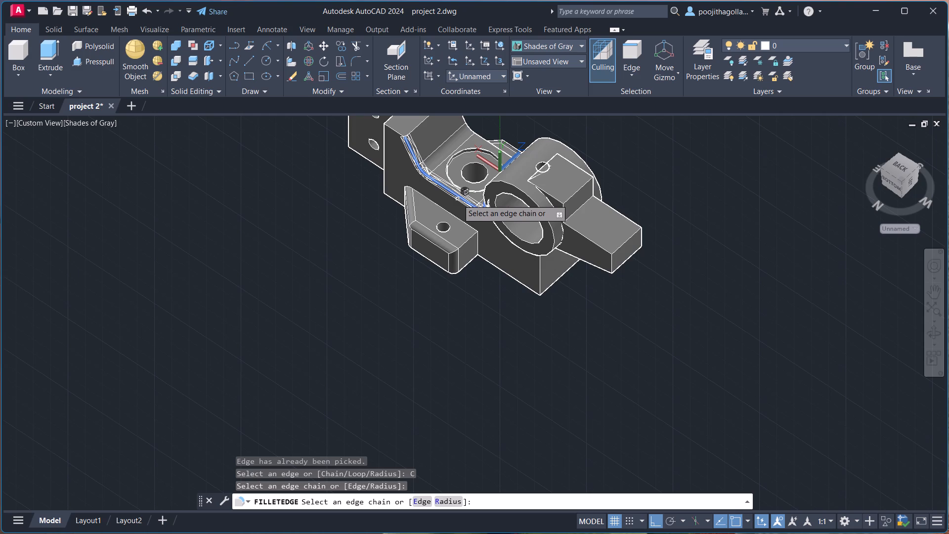
scroll(458, 199, "down", 1)
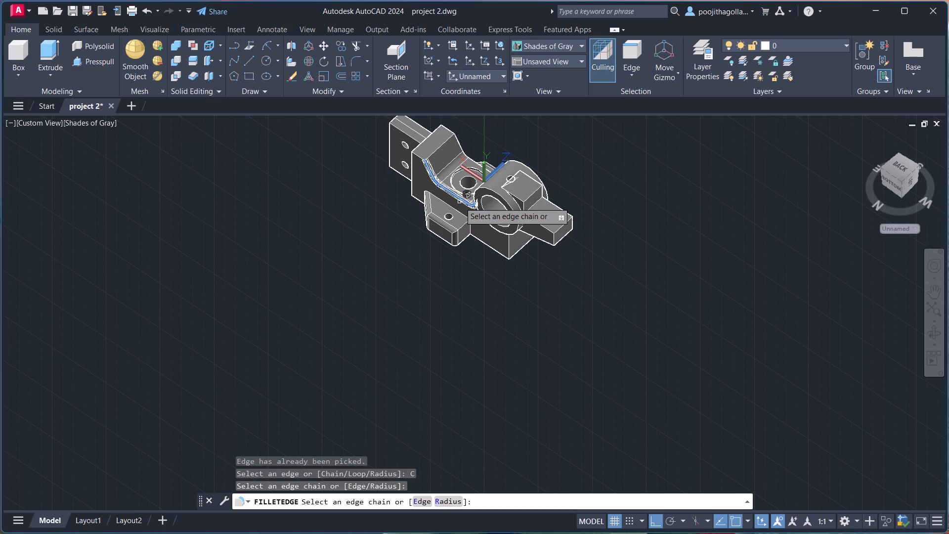
scroll(460, 202, "up", 1)
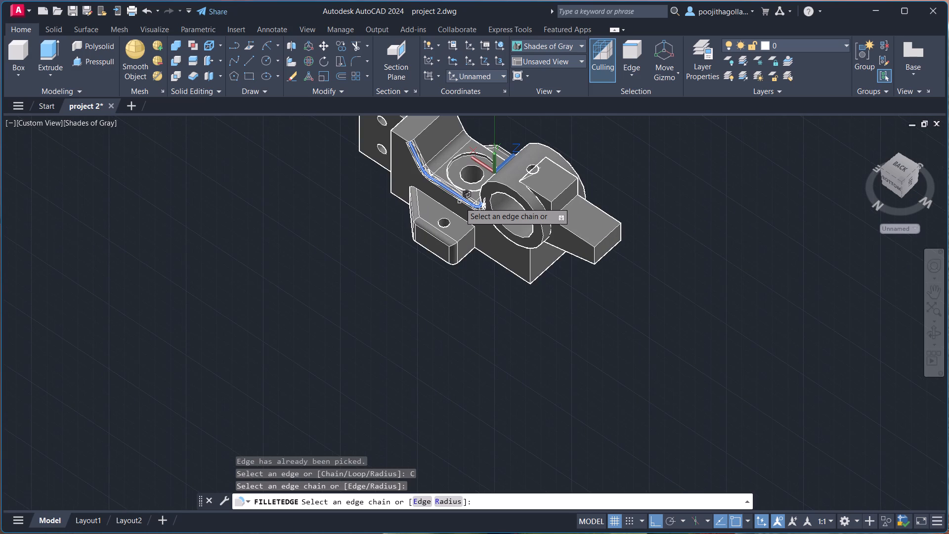
scroll(460, 202, "up", 1)
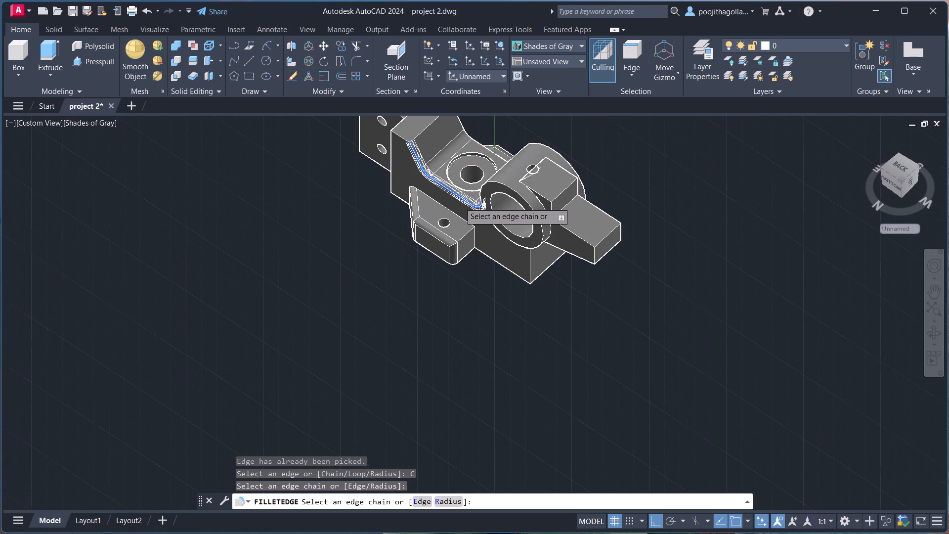
scroll(460, 202, "up", 1)
left_click(461, 198)
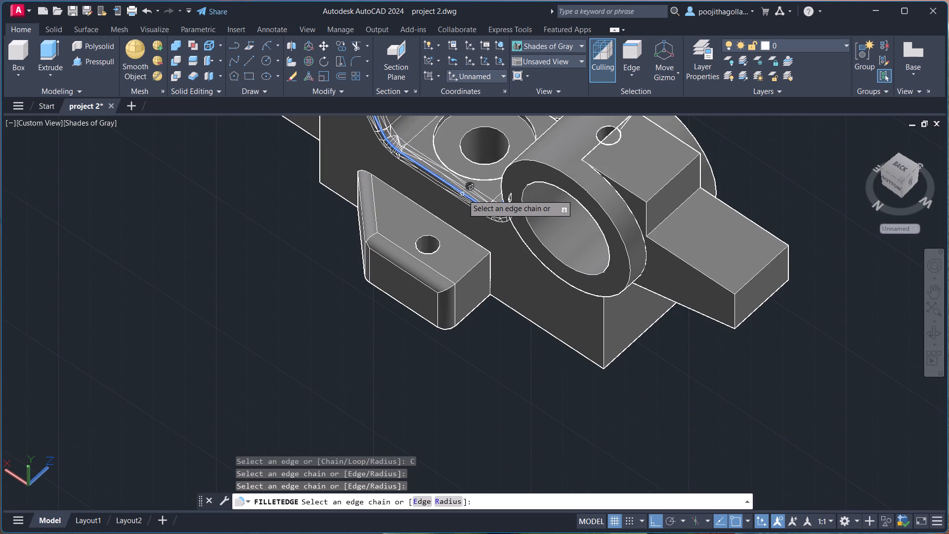
left_click(463, 194)
scroll(463, 194, "down", 1)
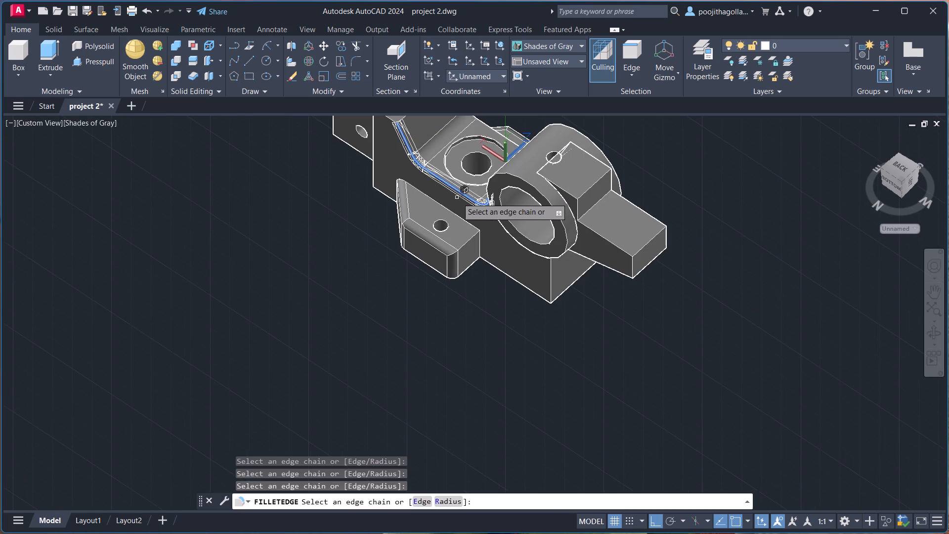
left_click(456, 192)
scroll(456, 192, "down", 1)
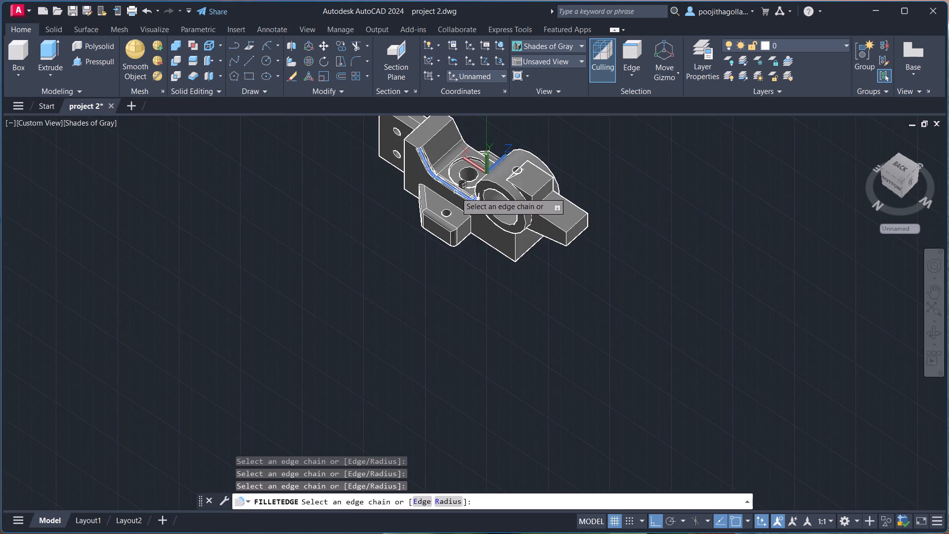
middle_click_drag(456, 192, 447, 232)
scroll(450, 228, "up", 2)
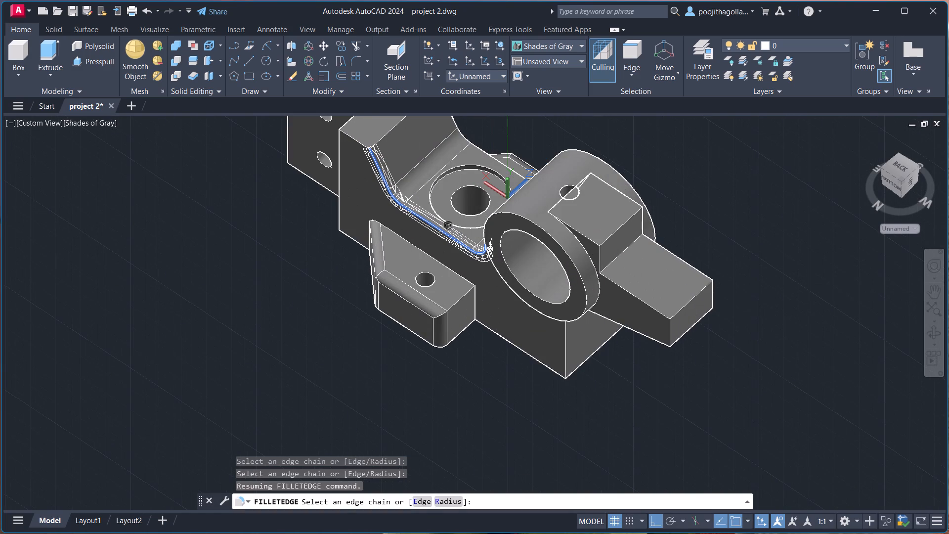
key("Return")
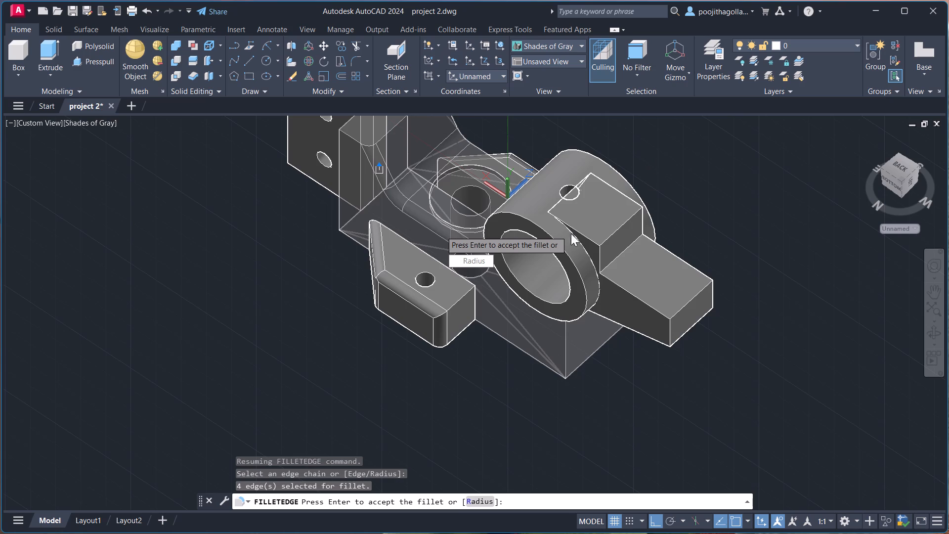
key("Return")
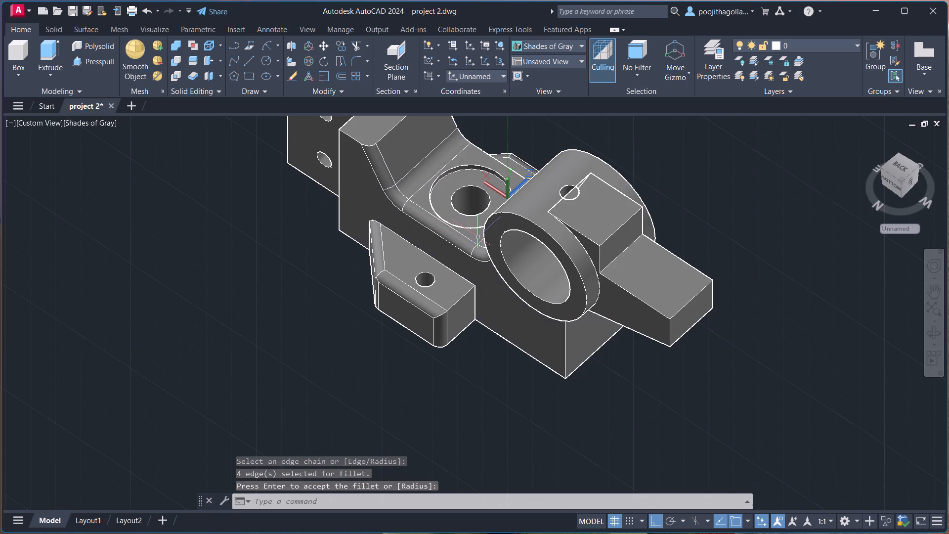
Inspect the filleted recess edges and both sides of the bracket from several angles.
left_click(929, 333)
left_click_drag(798, 309, 724, 318)
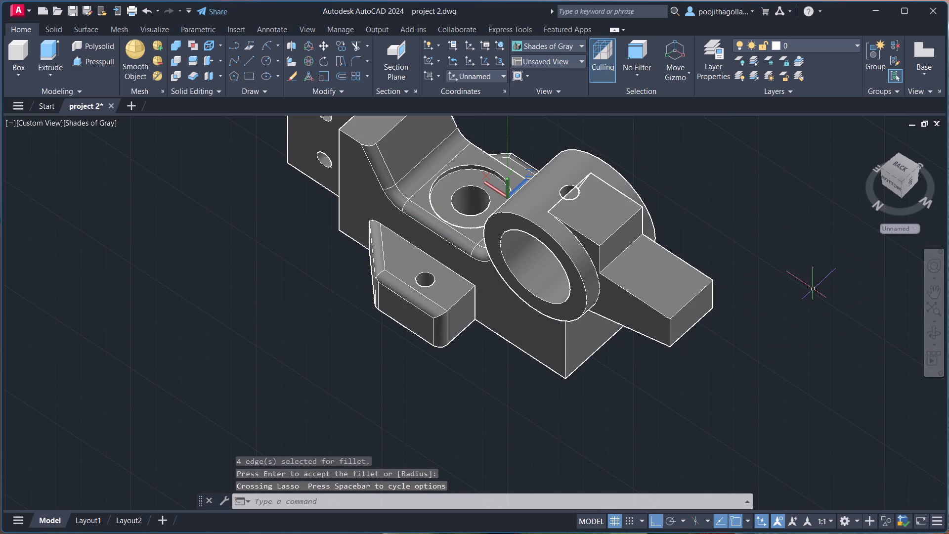
left_click_drag(934, 334, 924, 334)
left_click_drag(813, 290, 796, 291)
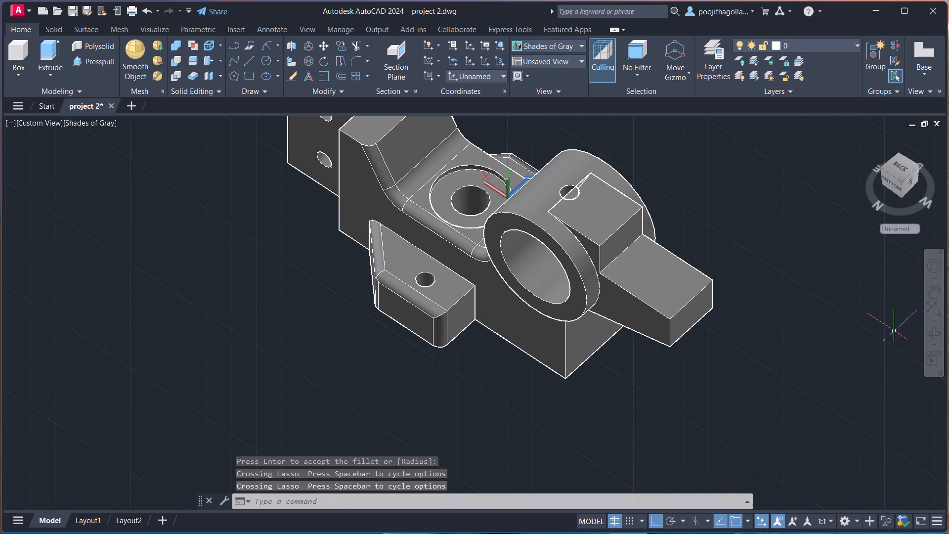
left_click(933, 339)
left_click_drag(754, 255, 618, 297)
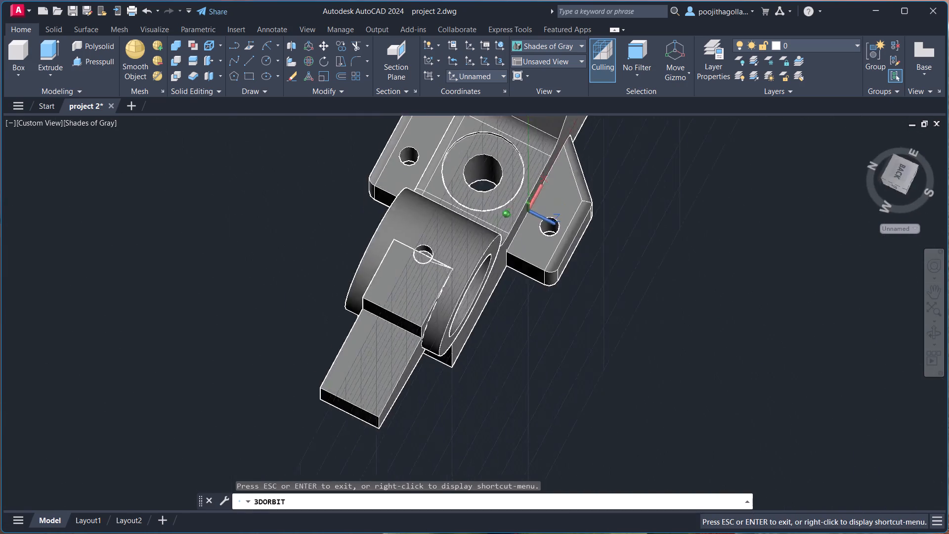
left_click_drag(618, 297, 517, 220)
scroll(520, 220, "down", 1)
middle_click_drag(513, 223, 523, 265)
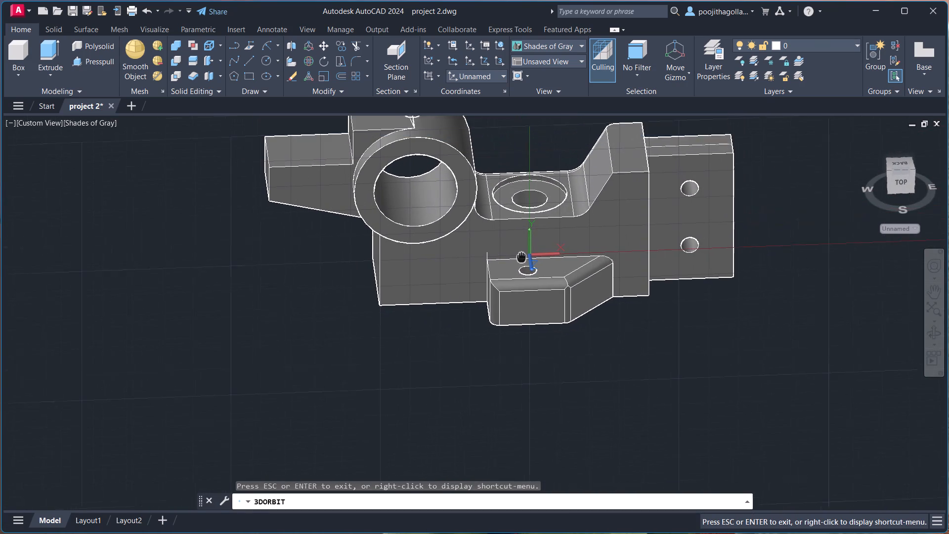
middle_click_drag(523, 265, 543, 305)
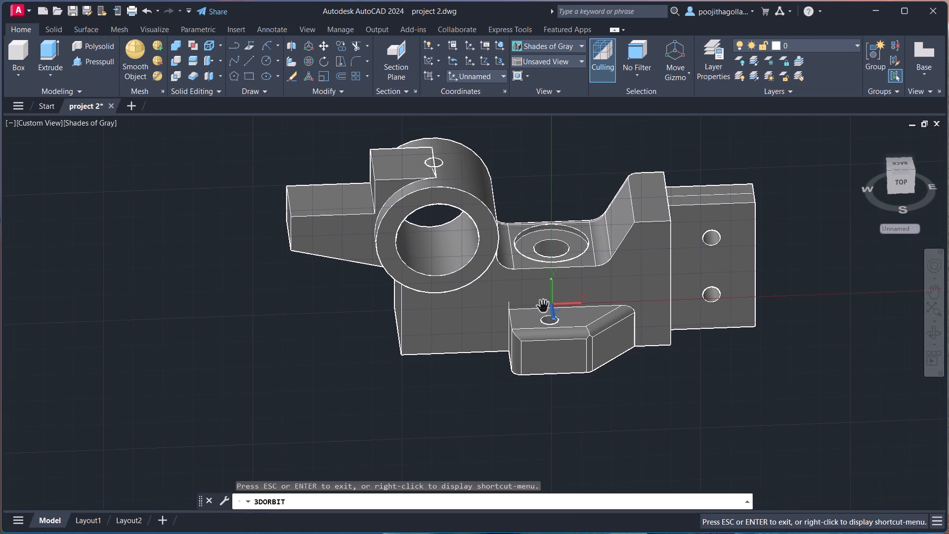
left_click_drag(385, 333, 594, 337)
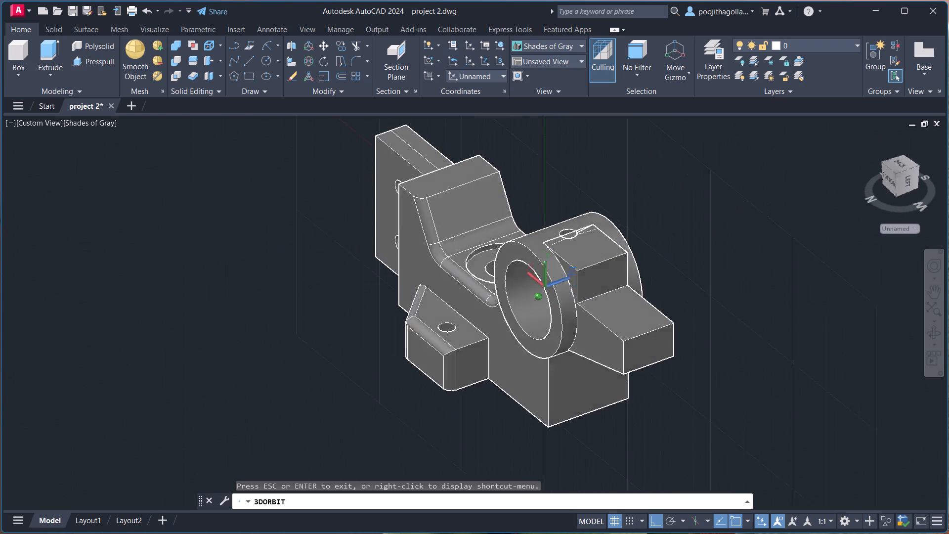
left_click_drag(594, 337, 736, 312)
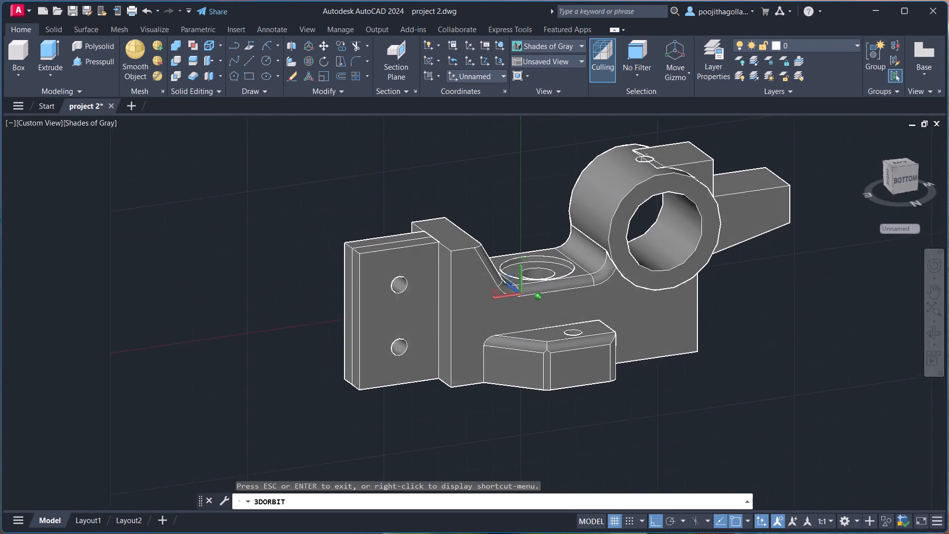
left_click_drag(736, 312, 714, 325)
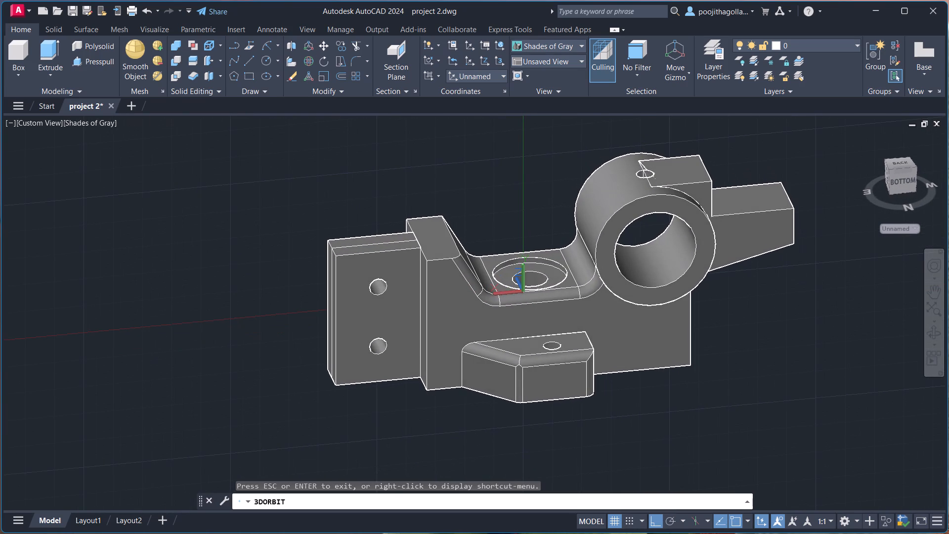
Examine the recess's outer edges and the bracket from both sides and from above.
left_click_drag(789, 322, 651, 339)
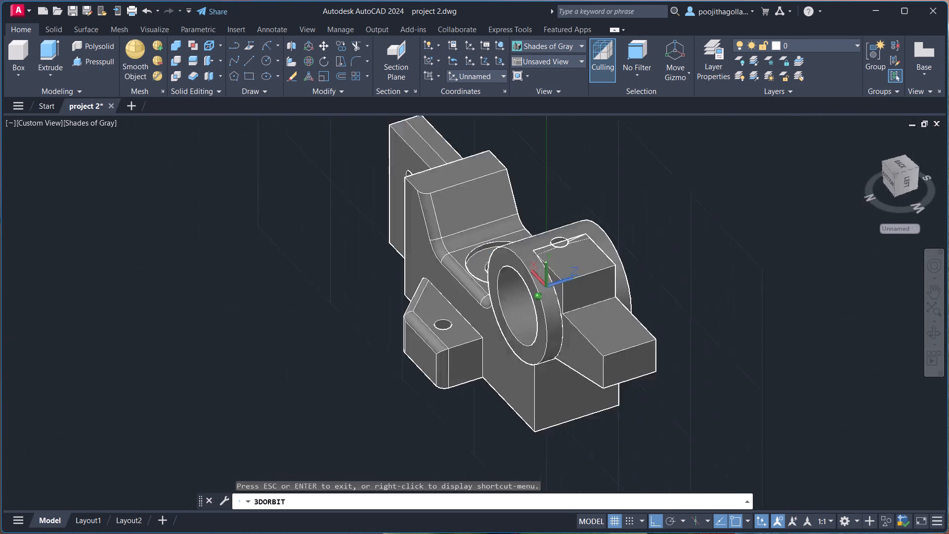
left_click_drag(651, 339, 741, 321)
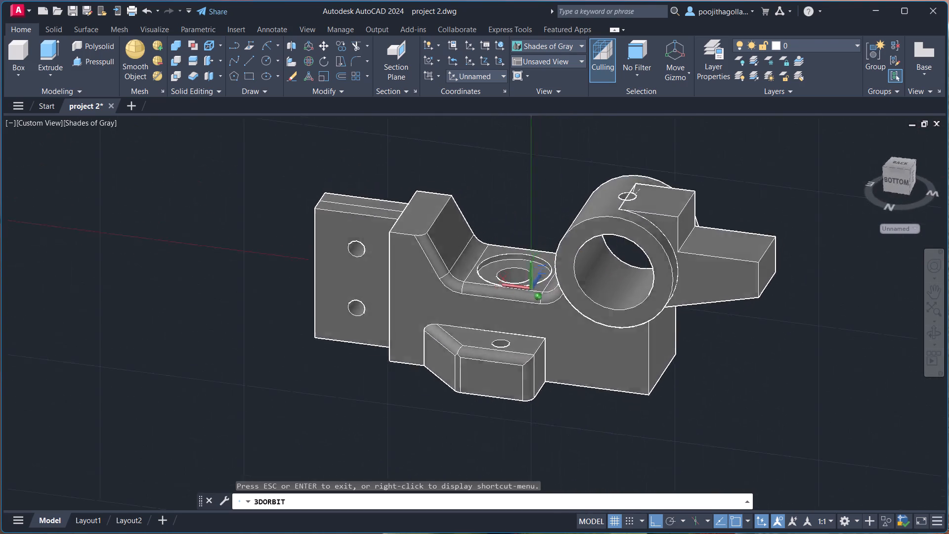
left_click_drag(741, 321, 627, 398)
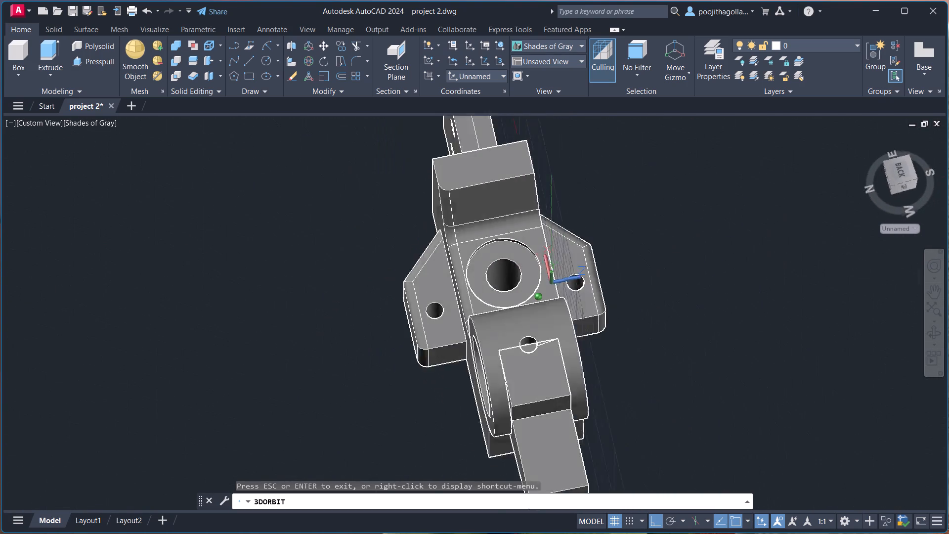
left_click_drag(627, 398, 452, 332)
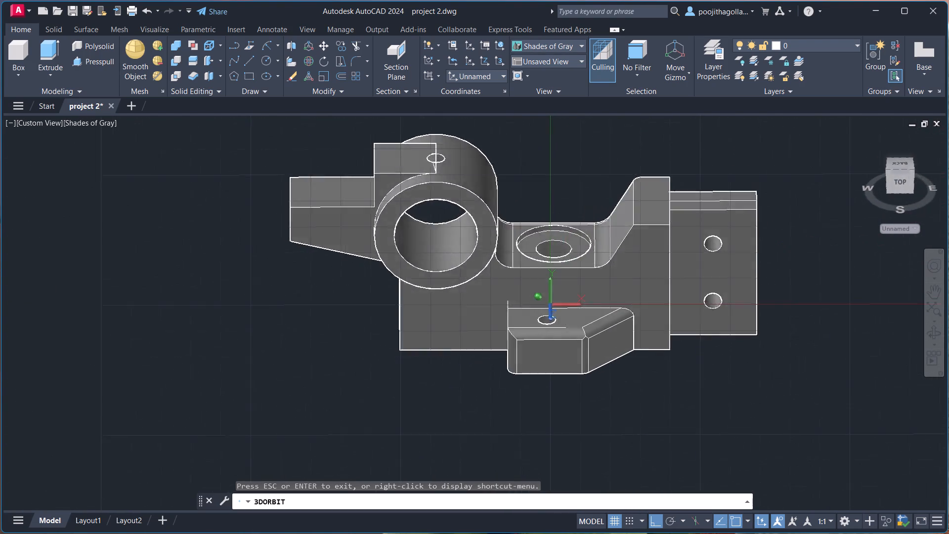
left_click_drag(452, 332, 708, 343)
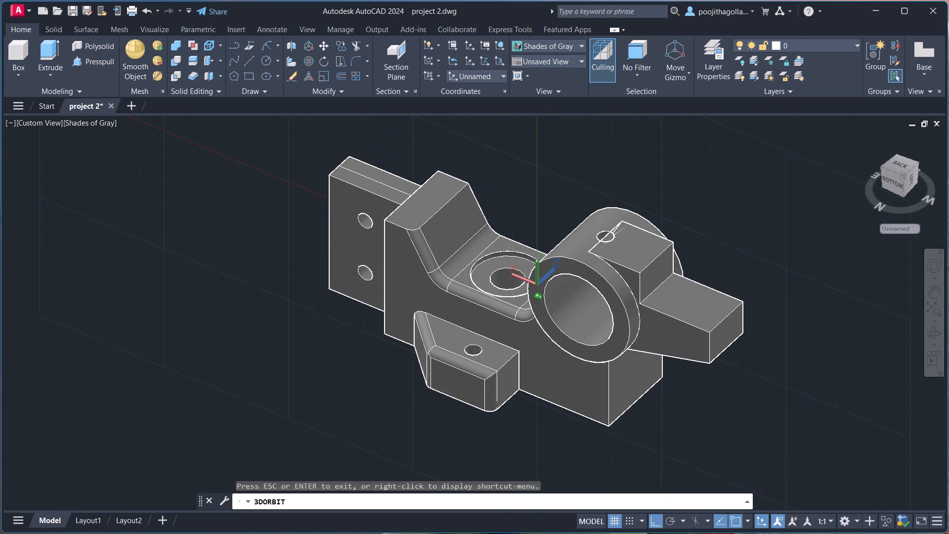
left_click_drag(708, 343, 707, 346)
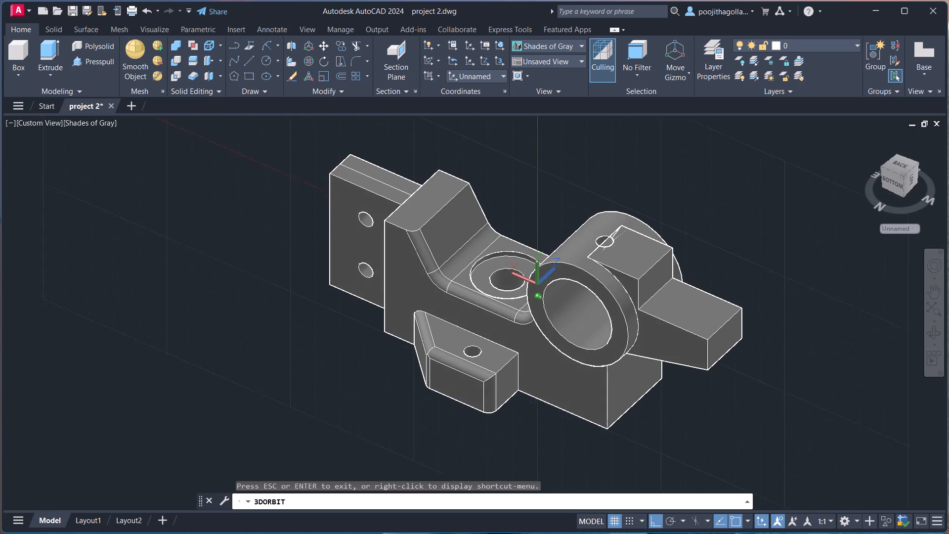
left_click_drag(707, 346, 691, 334)
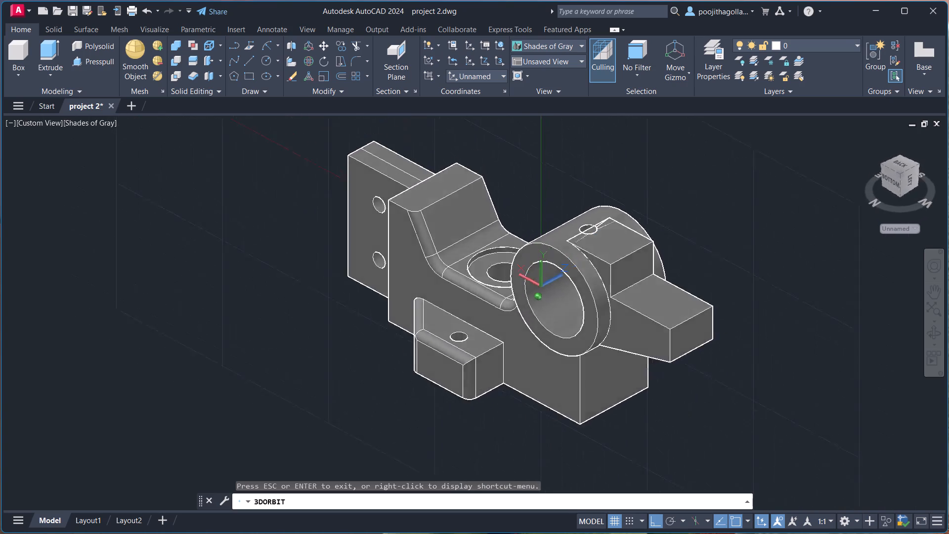
left_click_drag(691, 334, 810, 323)
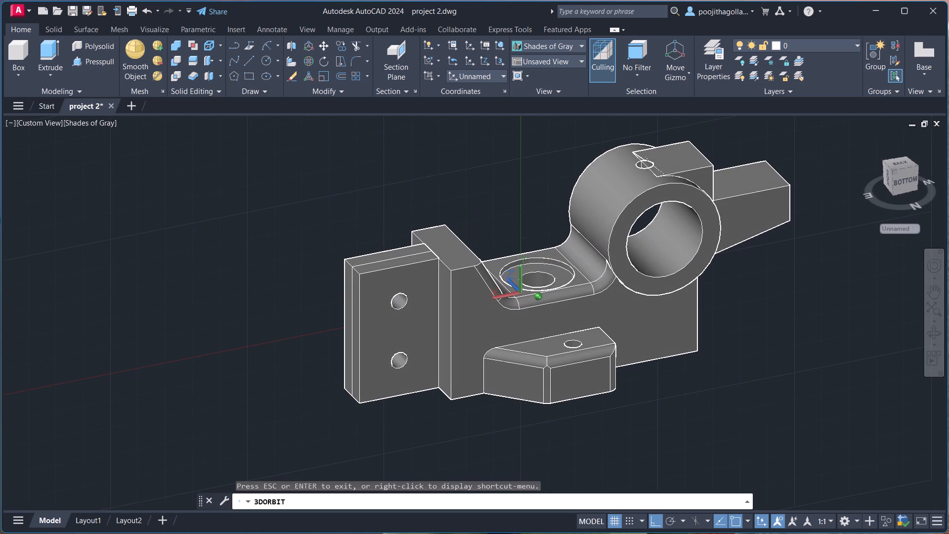
left_click_drag(810, 323, 764, 302)
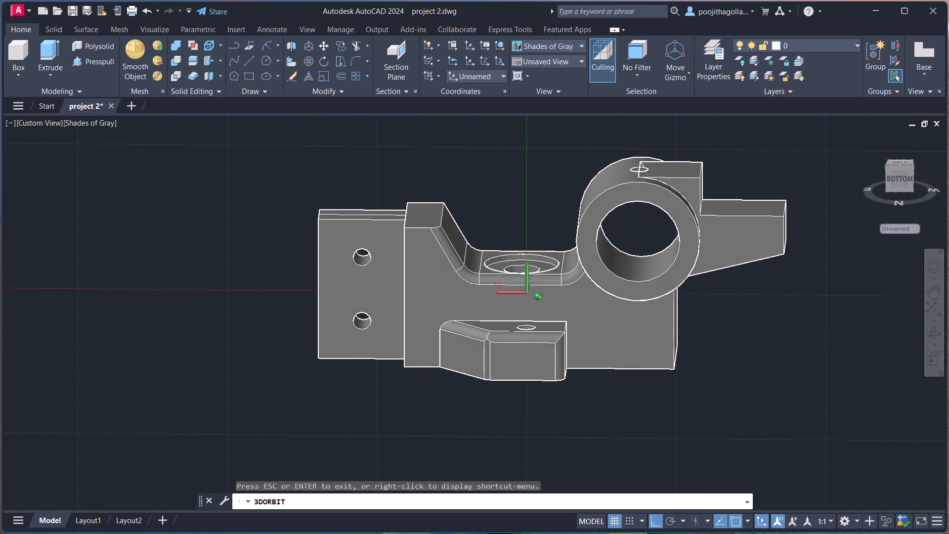
left_click_drag(764, 302, 527, 351)
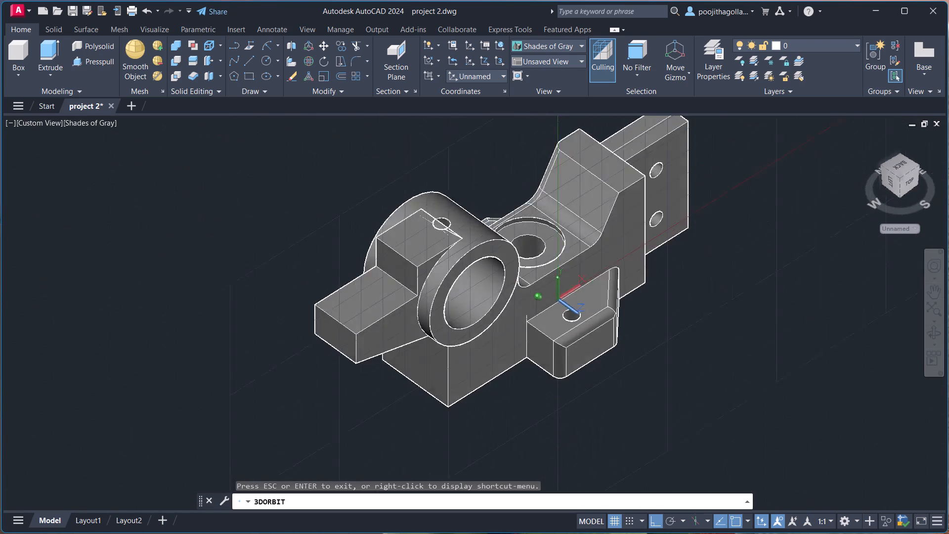
left_click_drag(527, 351, 376, 355)
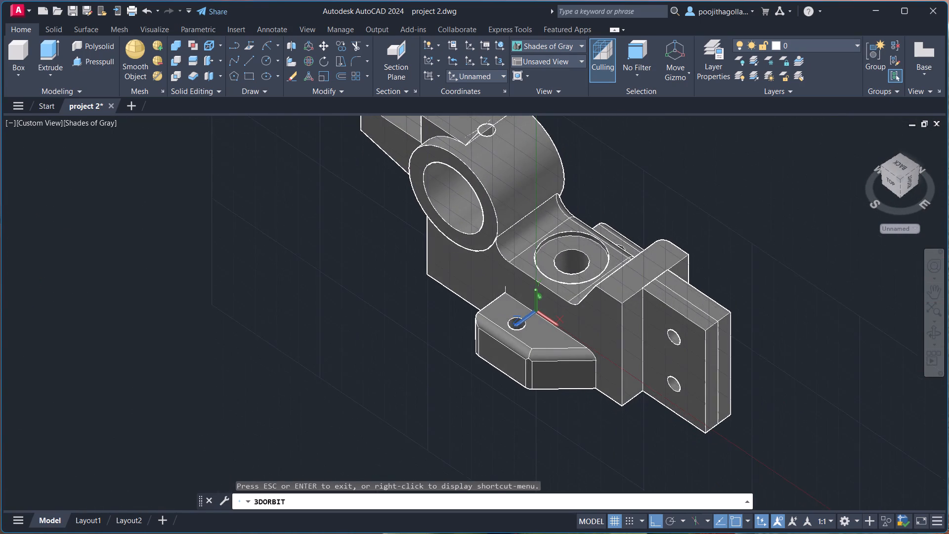
left_click_drag(376, 355, 380, 352)
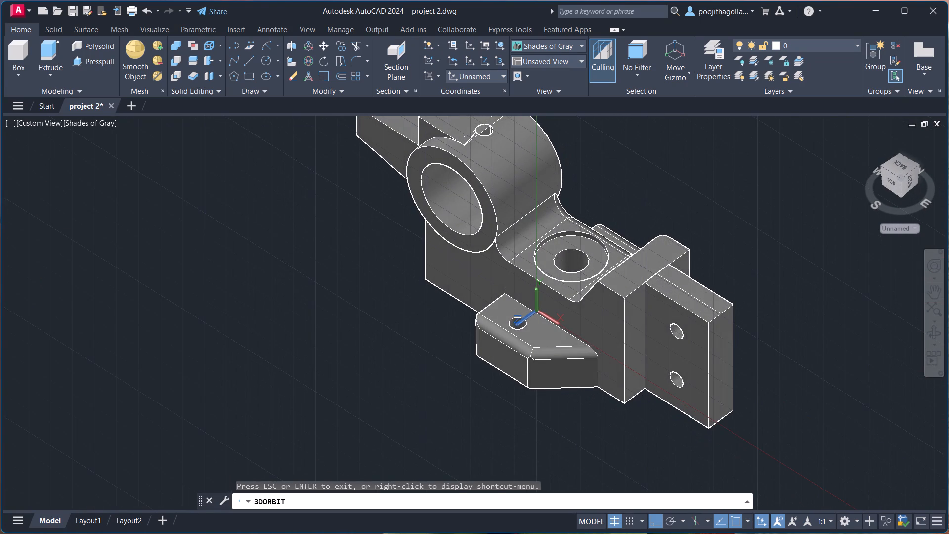
key("Escape")
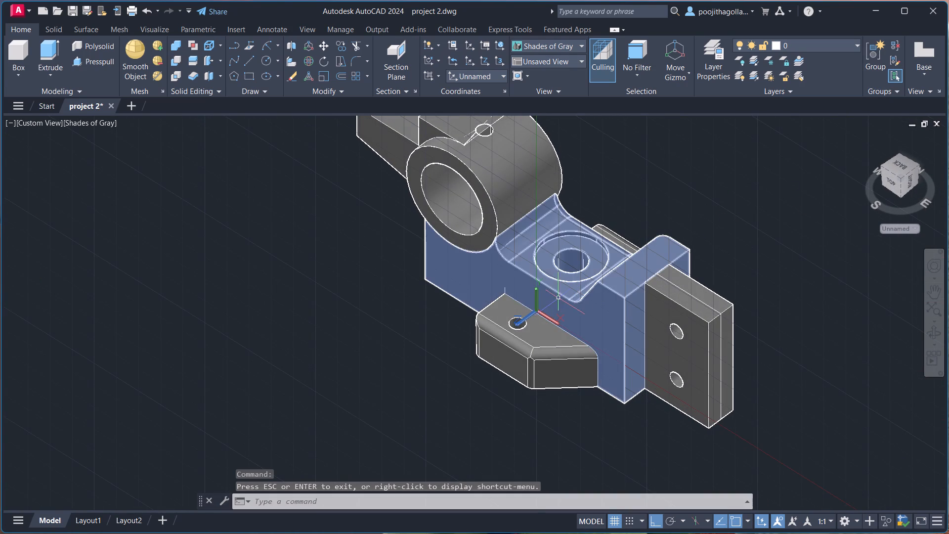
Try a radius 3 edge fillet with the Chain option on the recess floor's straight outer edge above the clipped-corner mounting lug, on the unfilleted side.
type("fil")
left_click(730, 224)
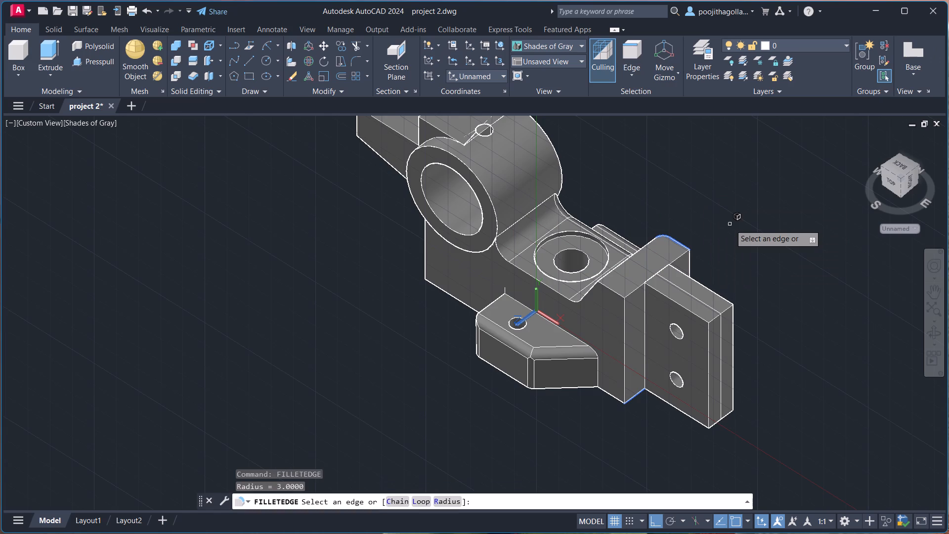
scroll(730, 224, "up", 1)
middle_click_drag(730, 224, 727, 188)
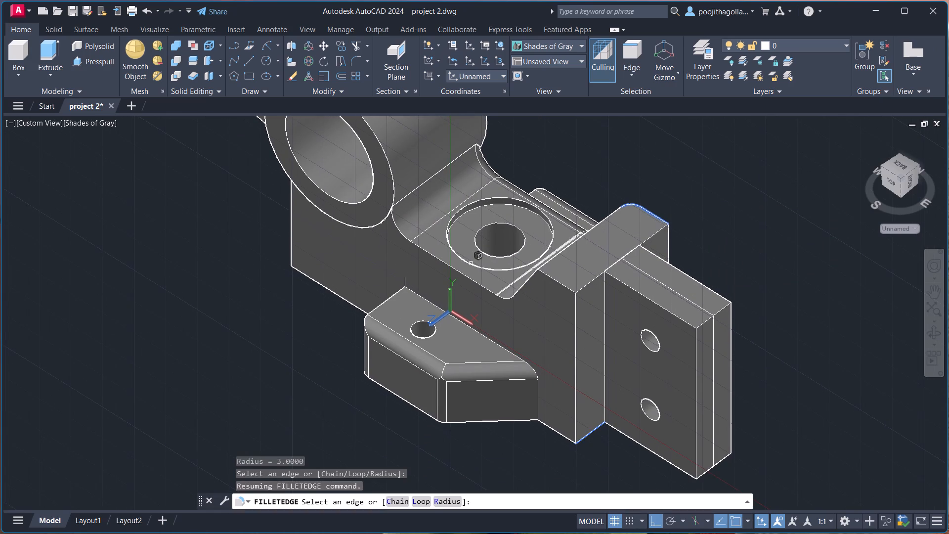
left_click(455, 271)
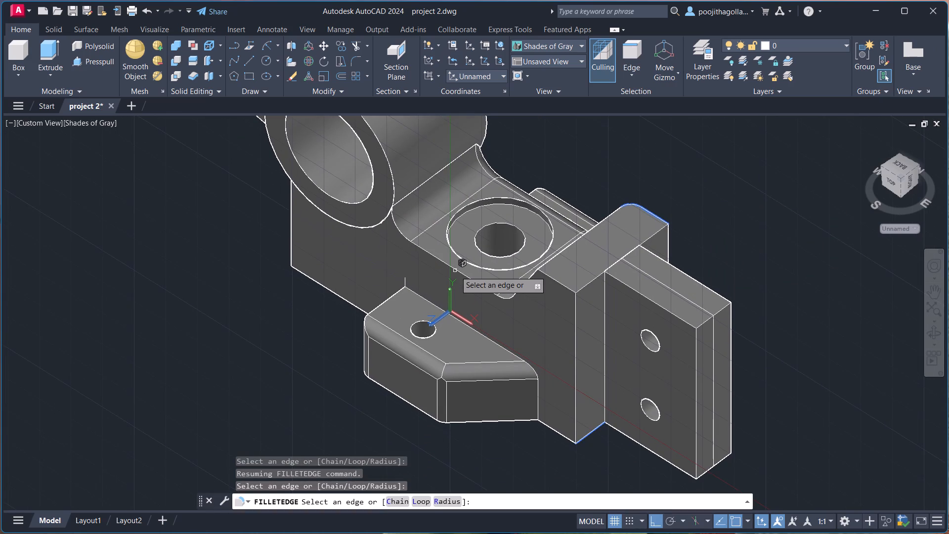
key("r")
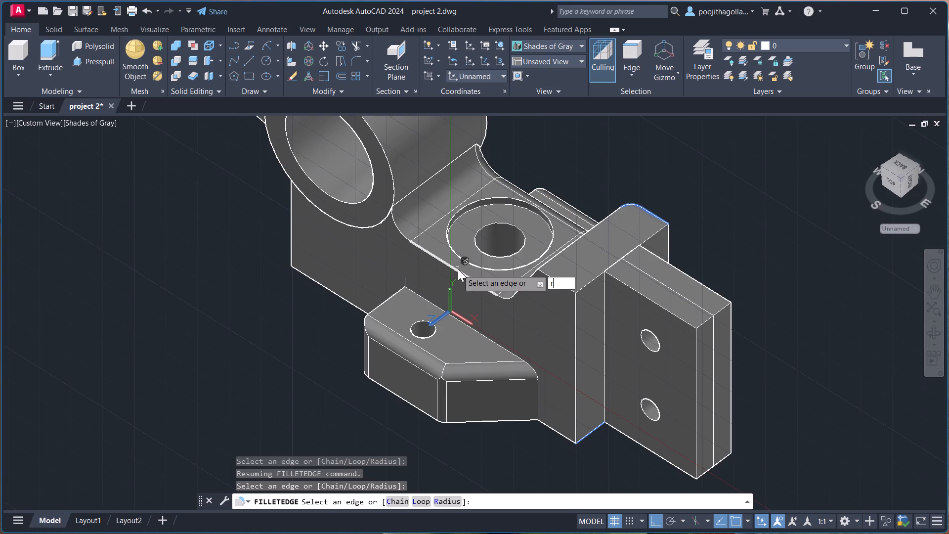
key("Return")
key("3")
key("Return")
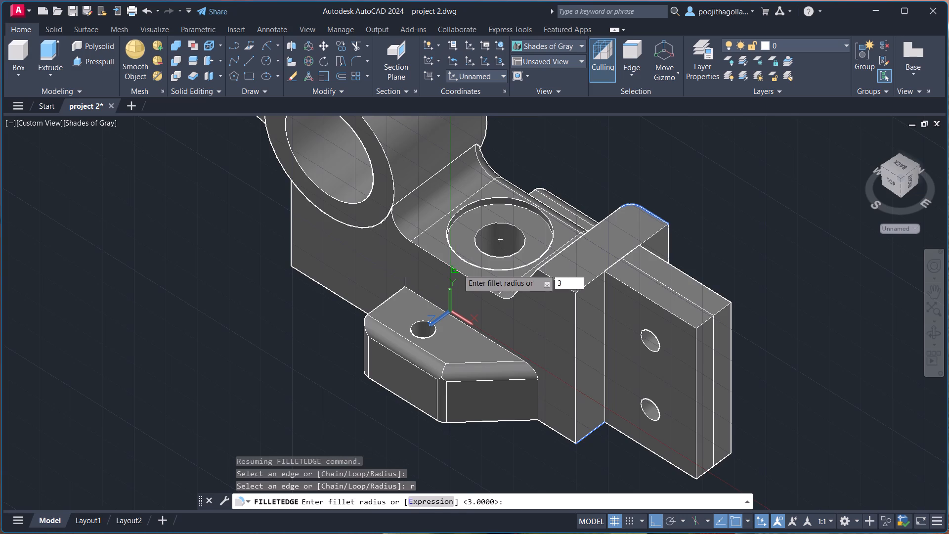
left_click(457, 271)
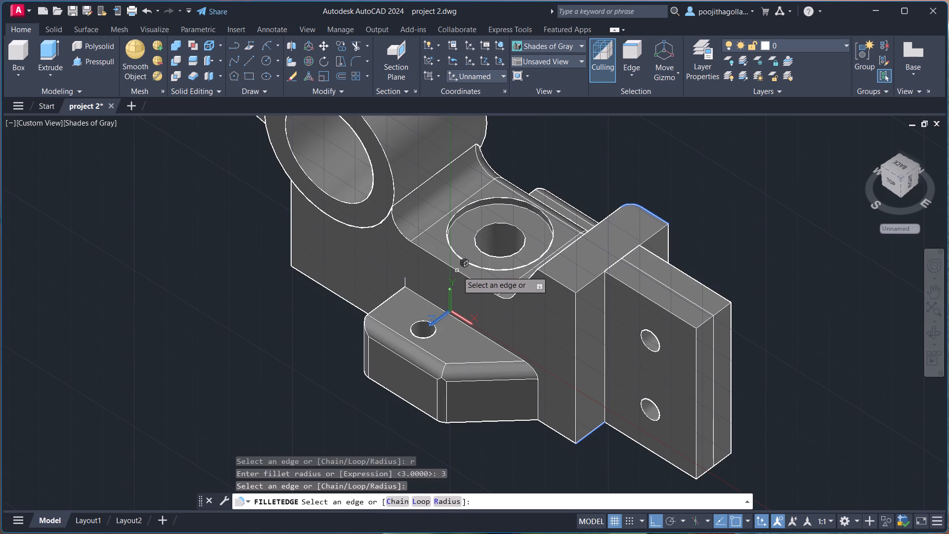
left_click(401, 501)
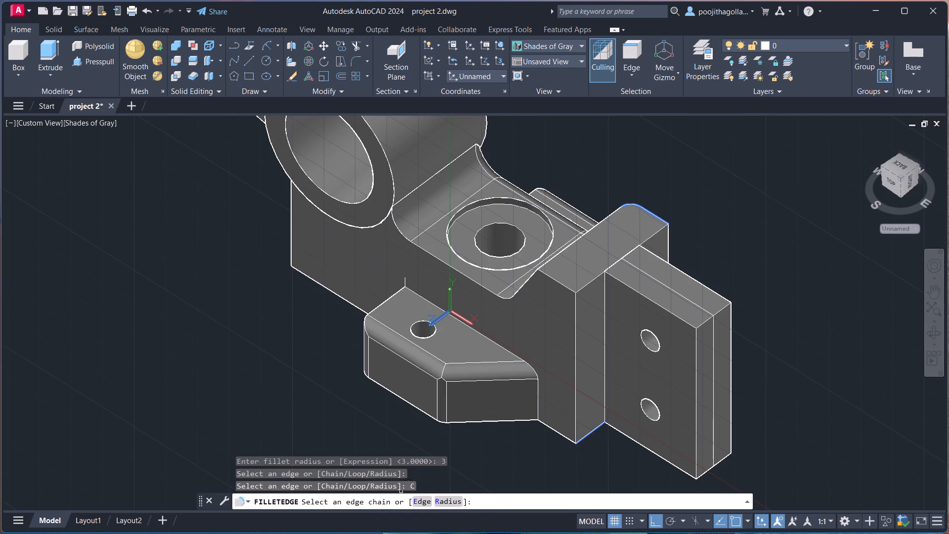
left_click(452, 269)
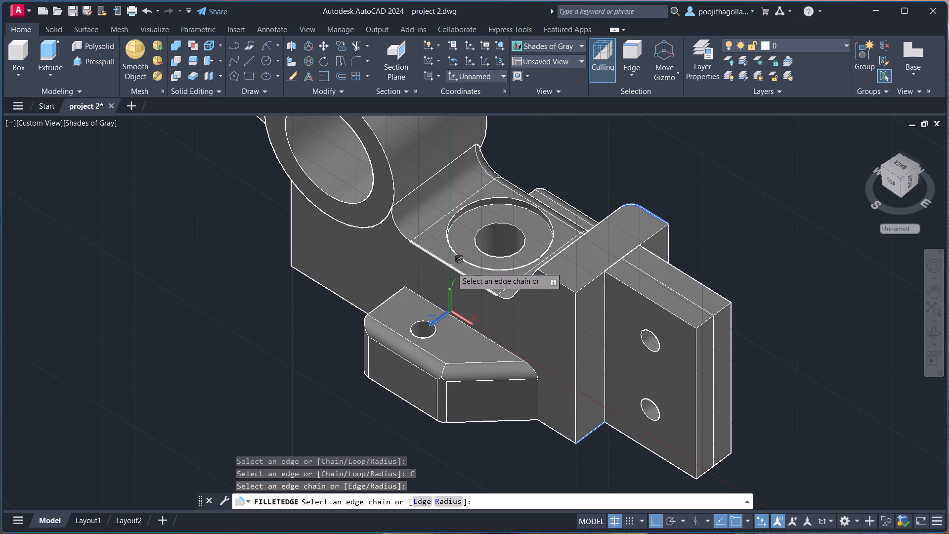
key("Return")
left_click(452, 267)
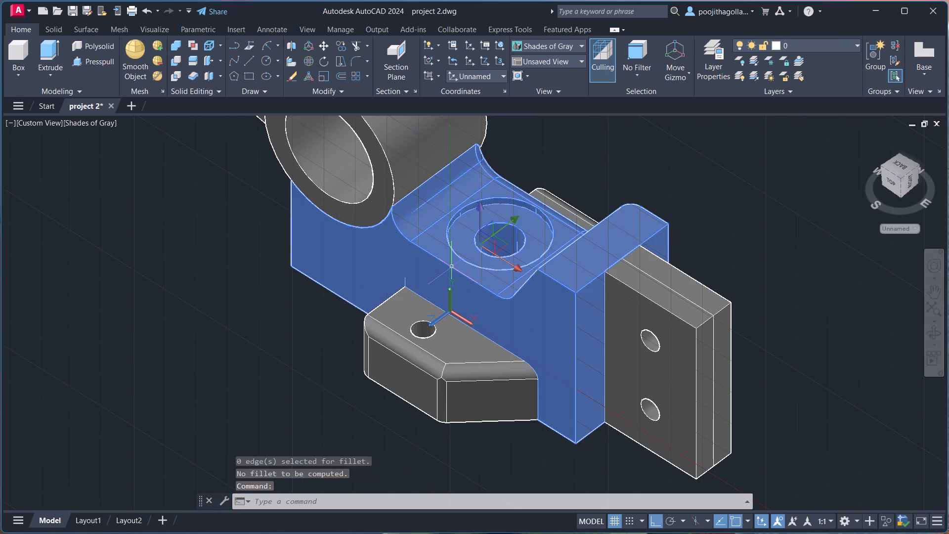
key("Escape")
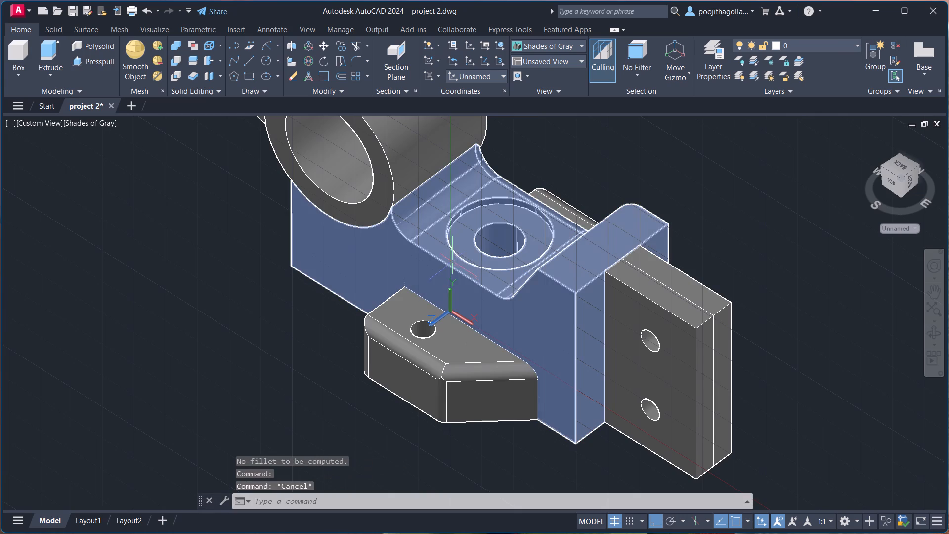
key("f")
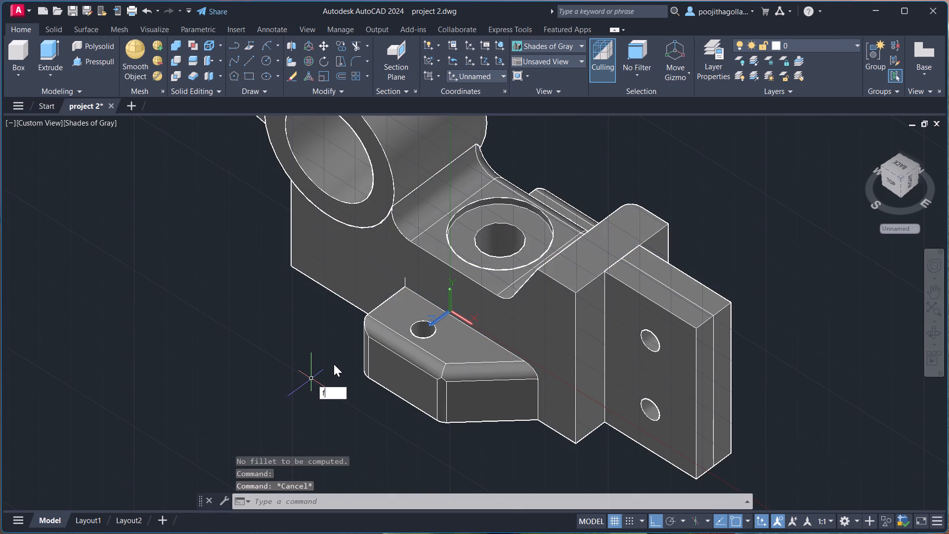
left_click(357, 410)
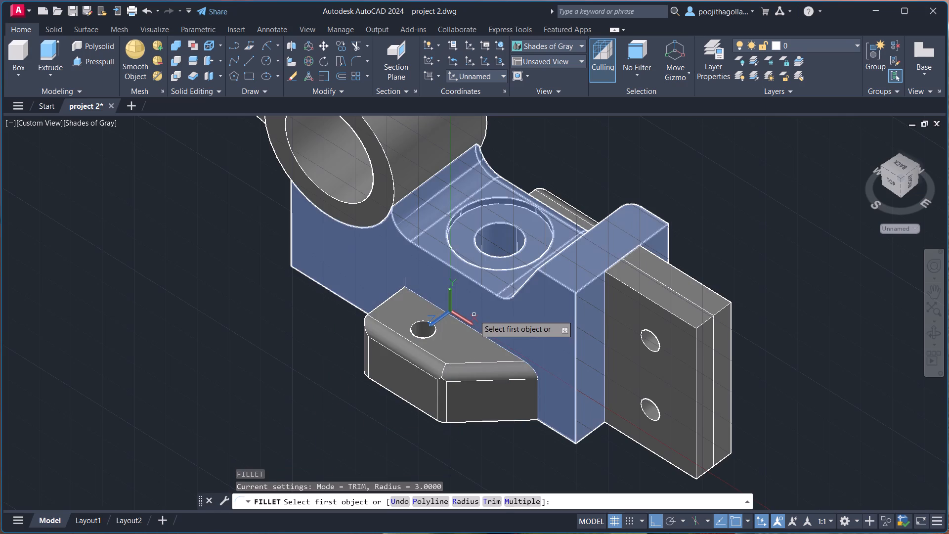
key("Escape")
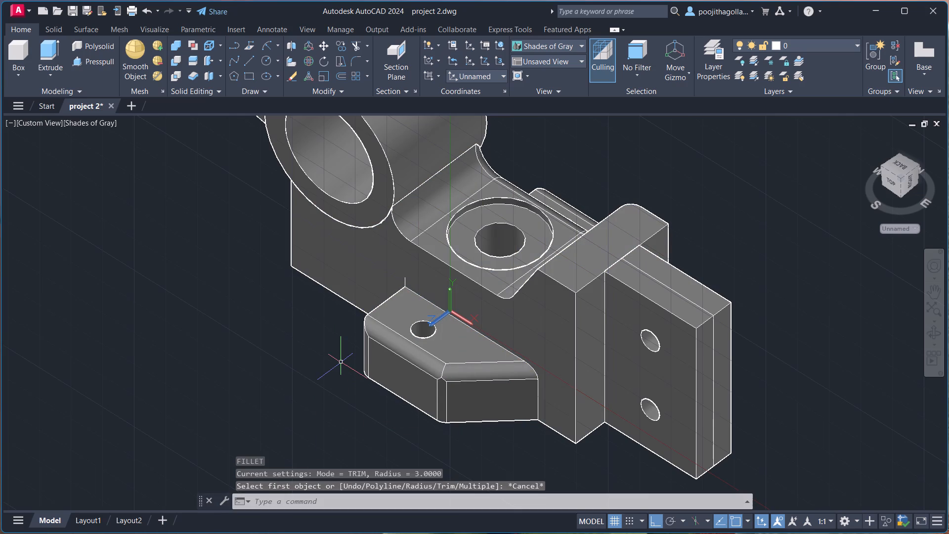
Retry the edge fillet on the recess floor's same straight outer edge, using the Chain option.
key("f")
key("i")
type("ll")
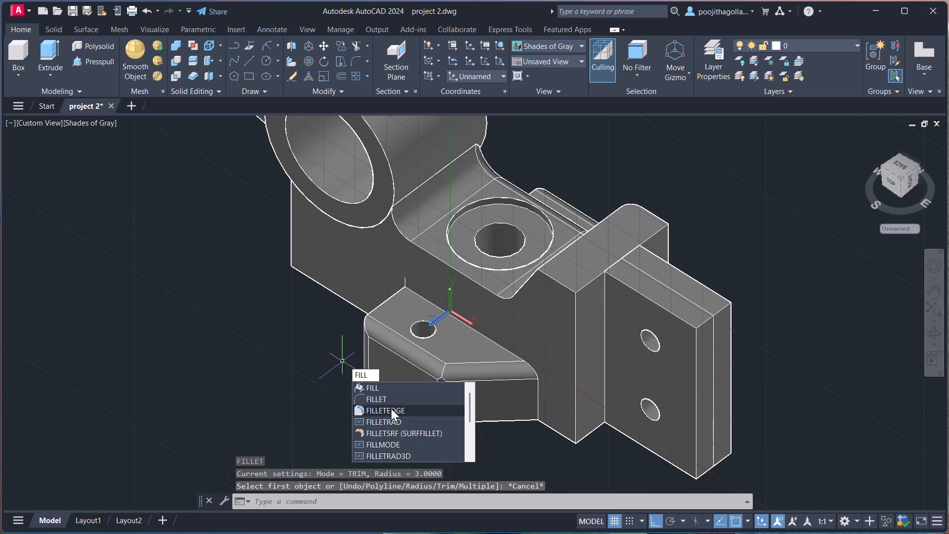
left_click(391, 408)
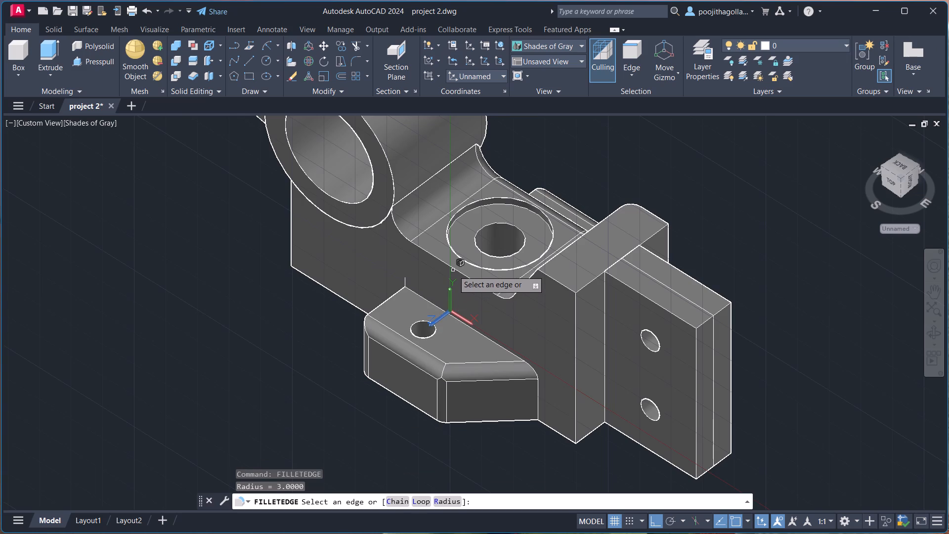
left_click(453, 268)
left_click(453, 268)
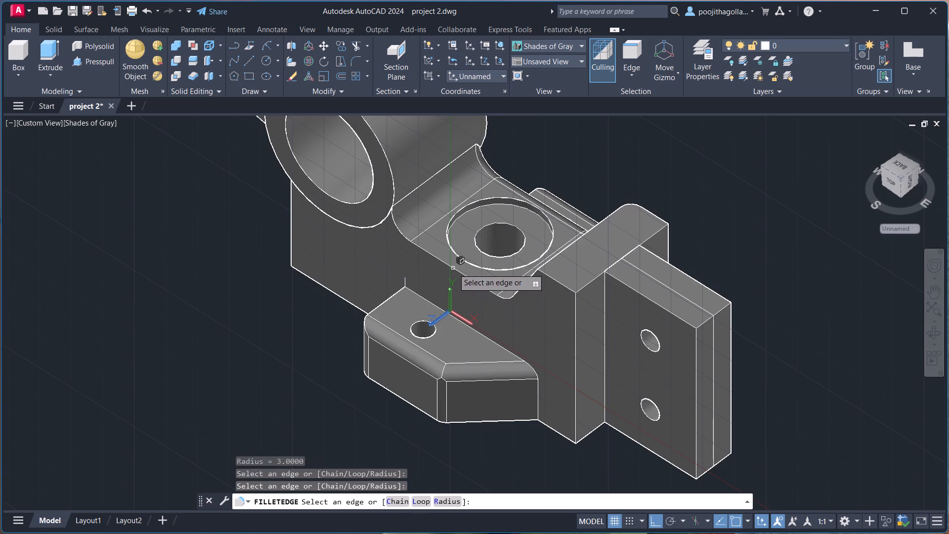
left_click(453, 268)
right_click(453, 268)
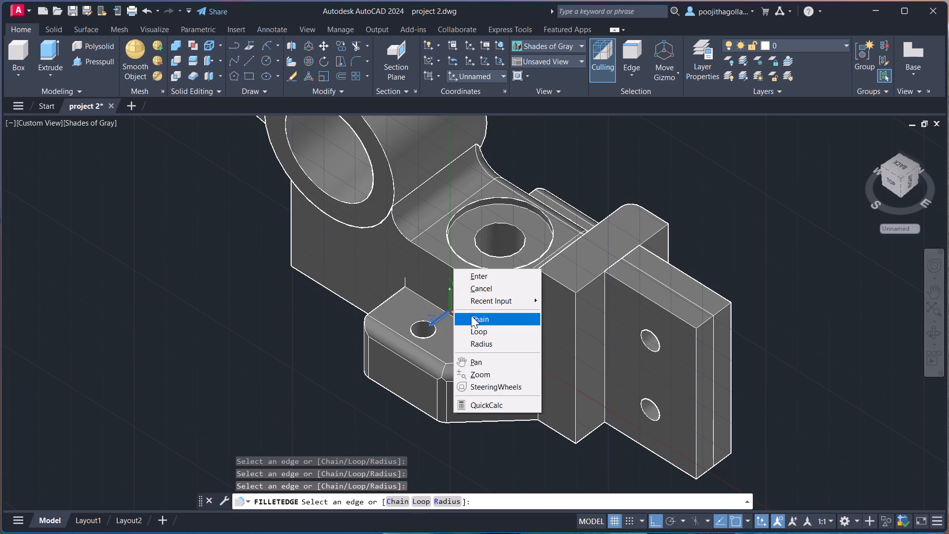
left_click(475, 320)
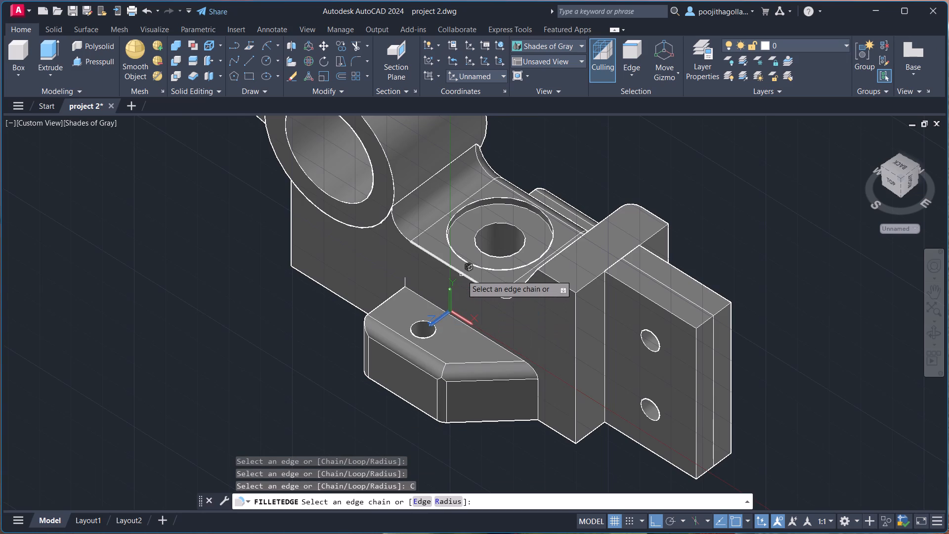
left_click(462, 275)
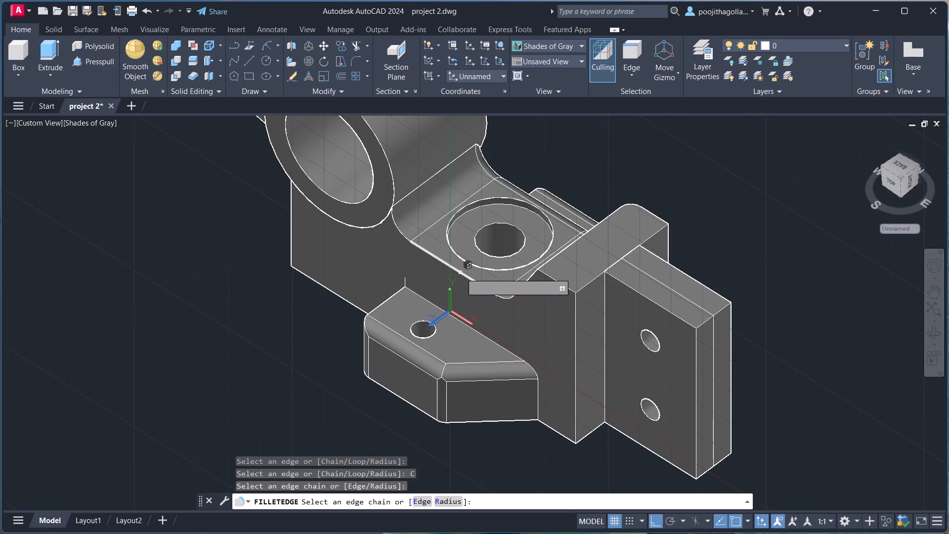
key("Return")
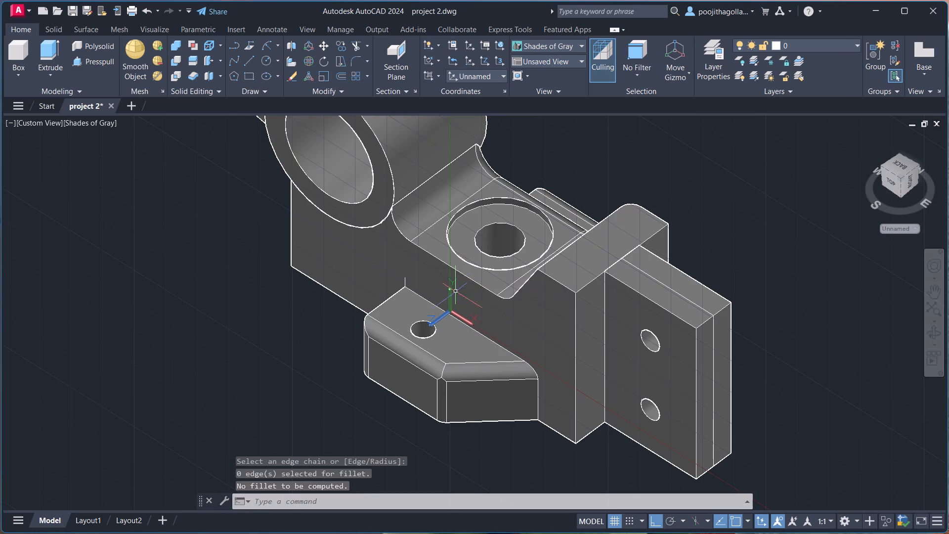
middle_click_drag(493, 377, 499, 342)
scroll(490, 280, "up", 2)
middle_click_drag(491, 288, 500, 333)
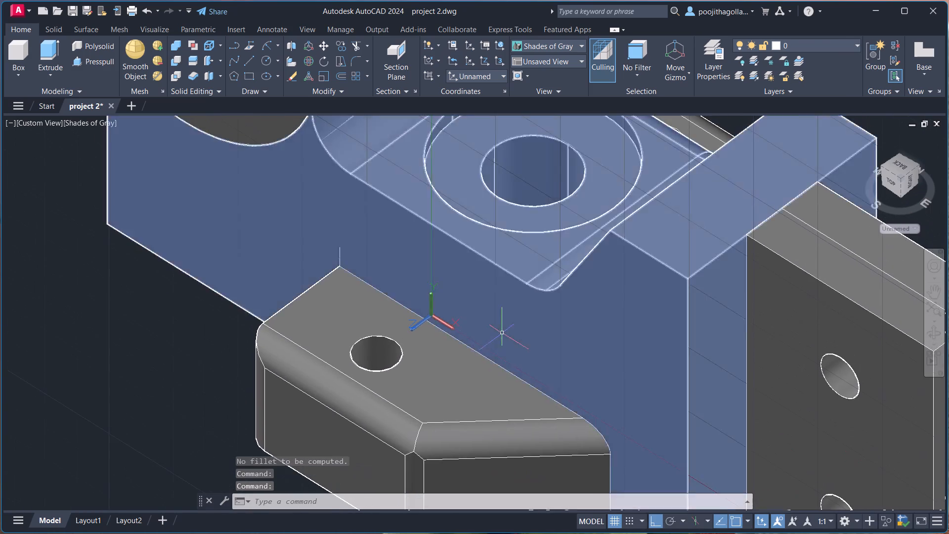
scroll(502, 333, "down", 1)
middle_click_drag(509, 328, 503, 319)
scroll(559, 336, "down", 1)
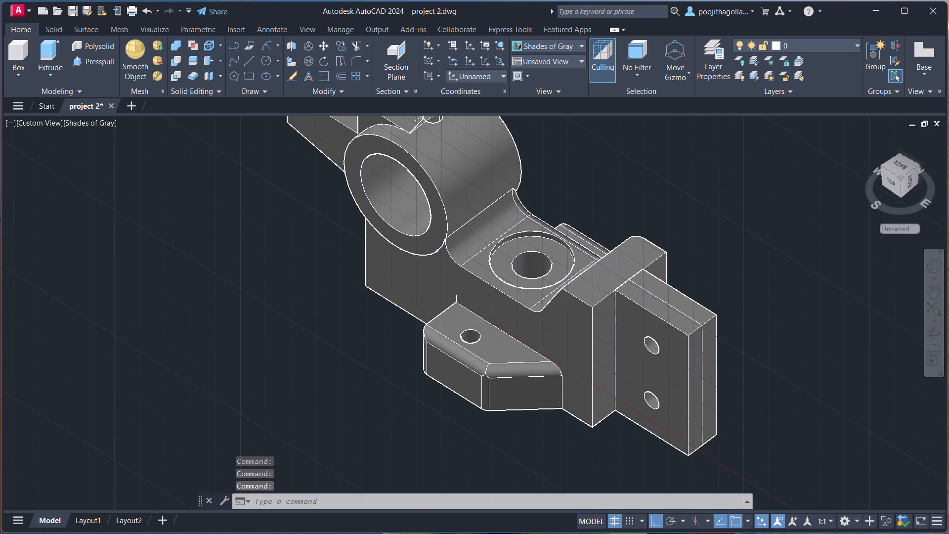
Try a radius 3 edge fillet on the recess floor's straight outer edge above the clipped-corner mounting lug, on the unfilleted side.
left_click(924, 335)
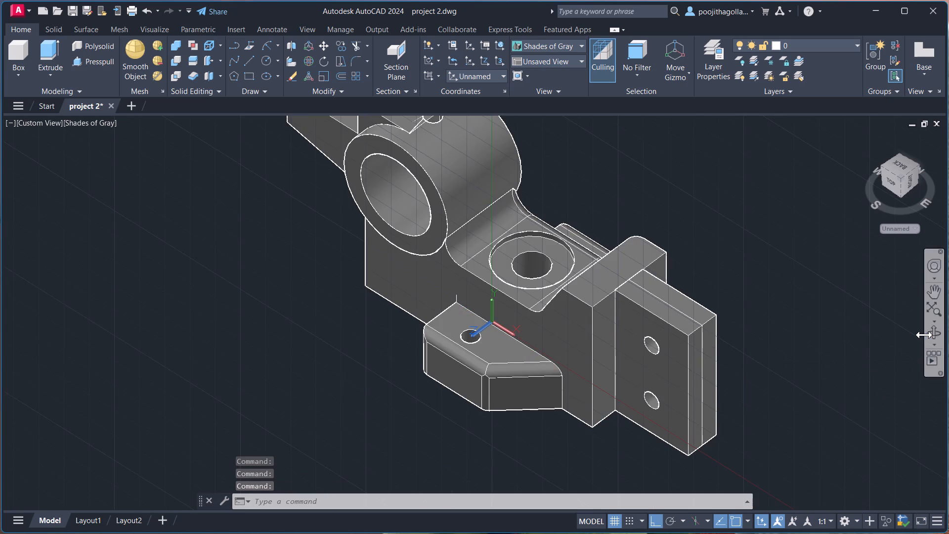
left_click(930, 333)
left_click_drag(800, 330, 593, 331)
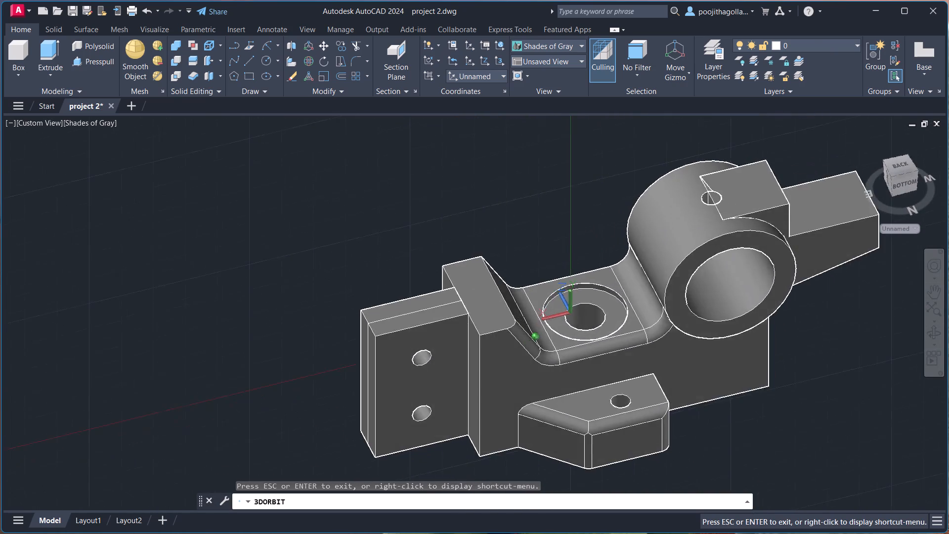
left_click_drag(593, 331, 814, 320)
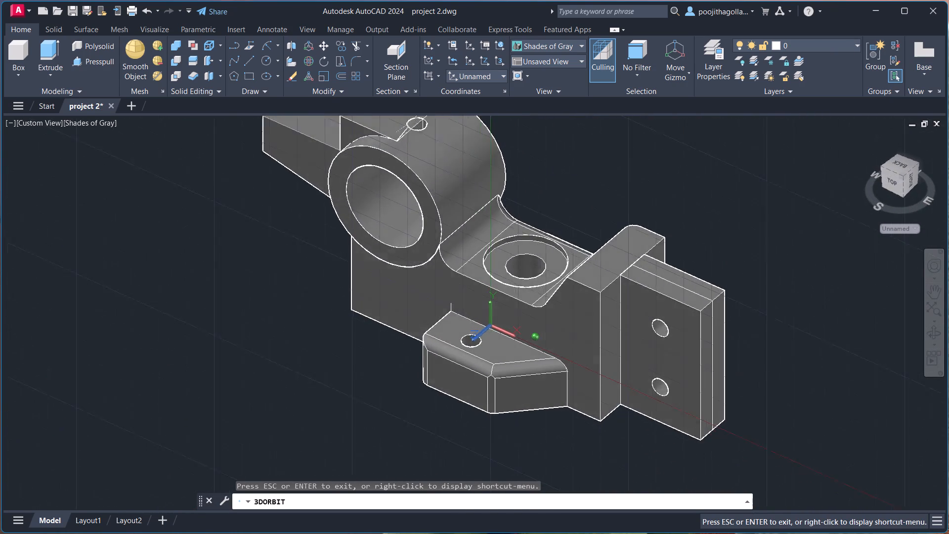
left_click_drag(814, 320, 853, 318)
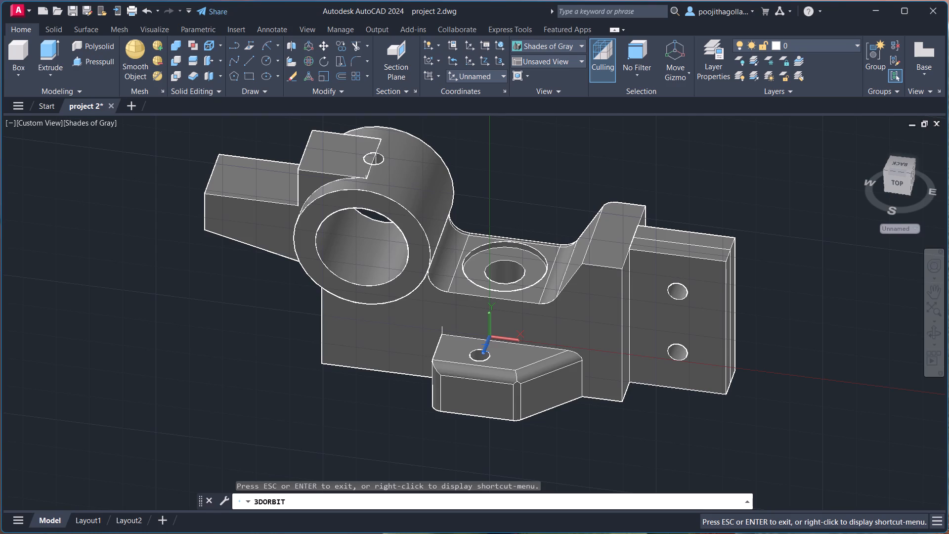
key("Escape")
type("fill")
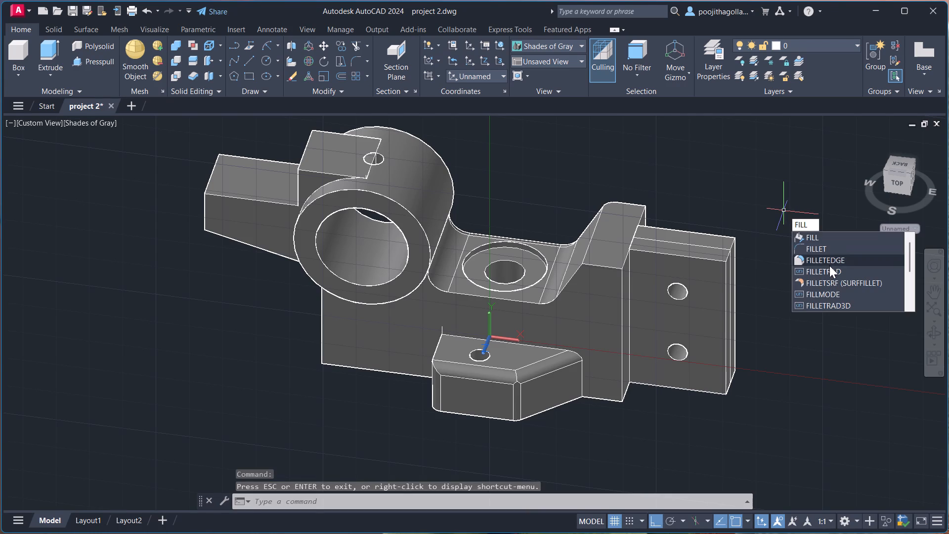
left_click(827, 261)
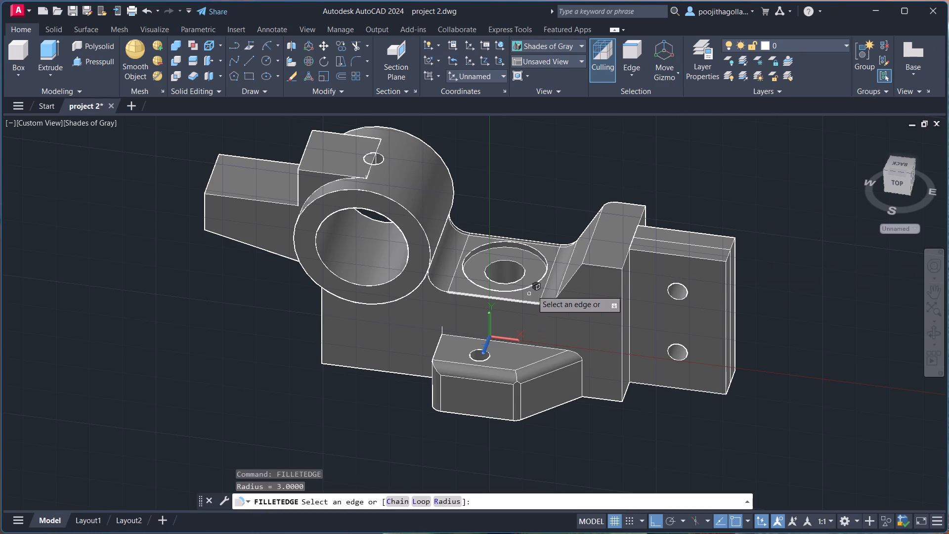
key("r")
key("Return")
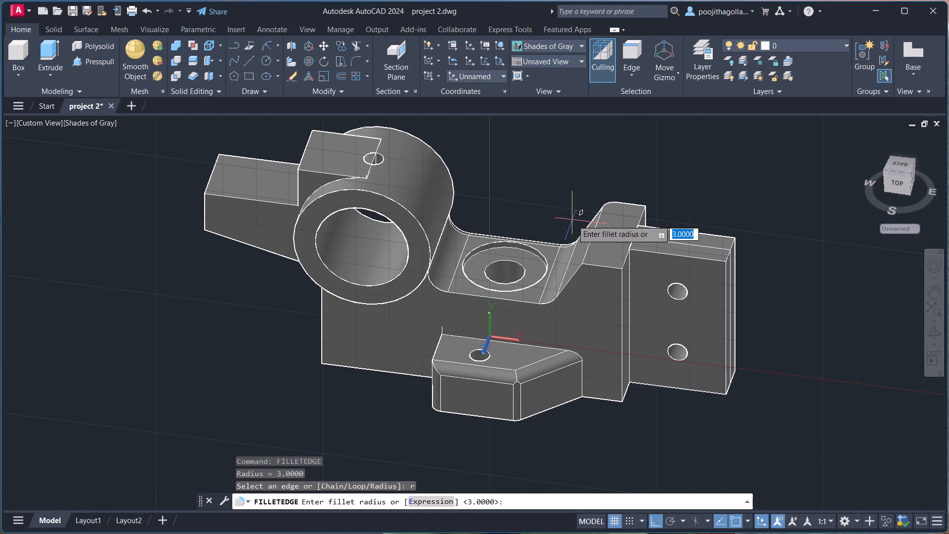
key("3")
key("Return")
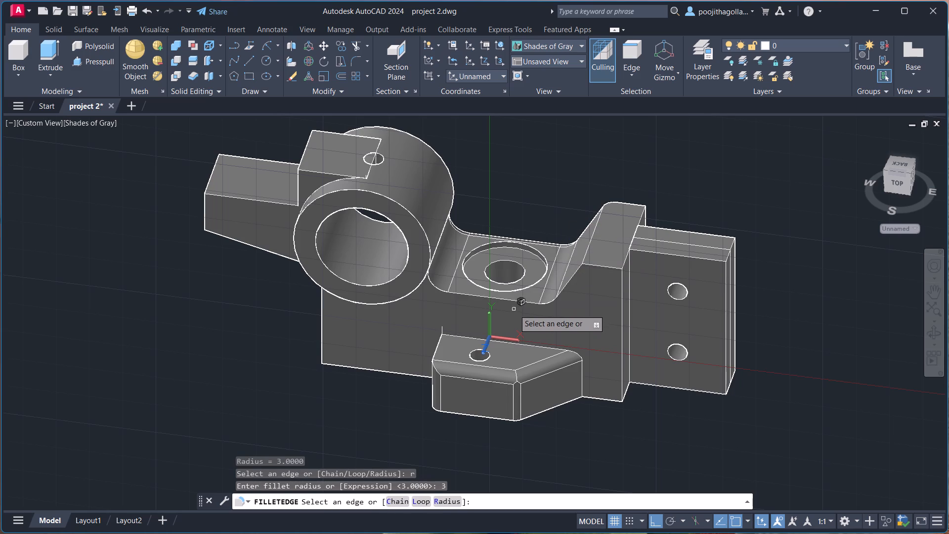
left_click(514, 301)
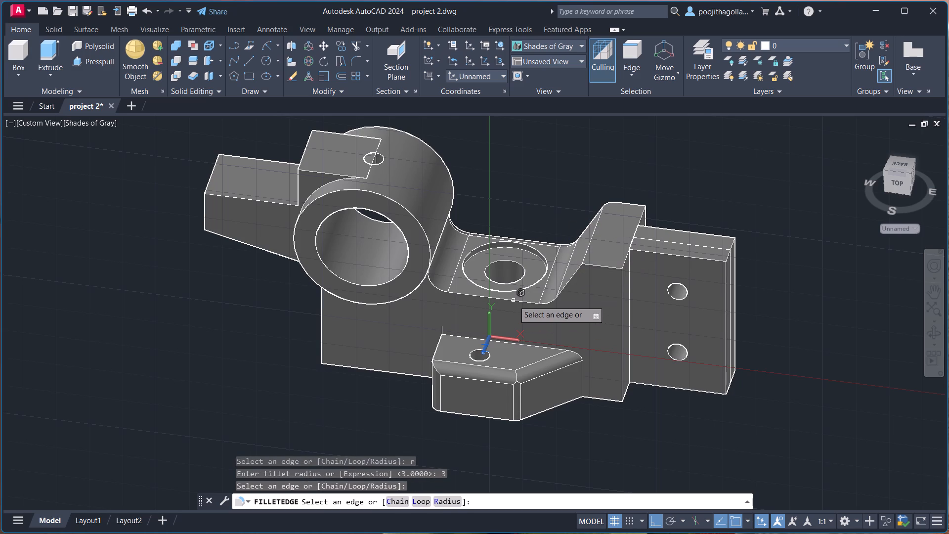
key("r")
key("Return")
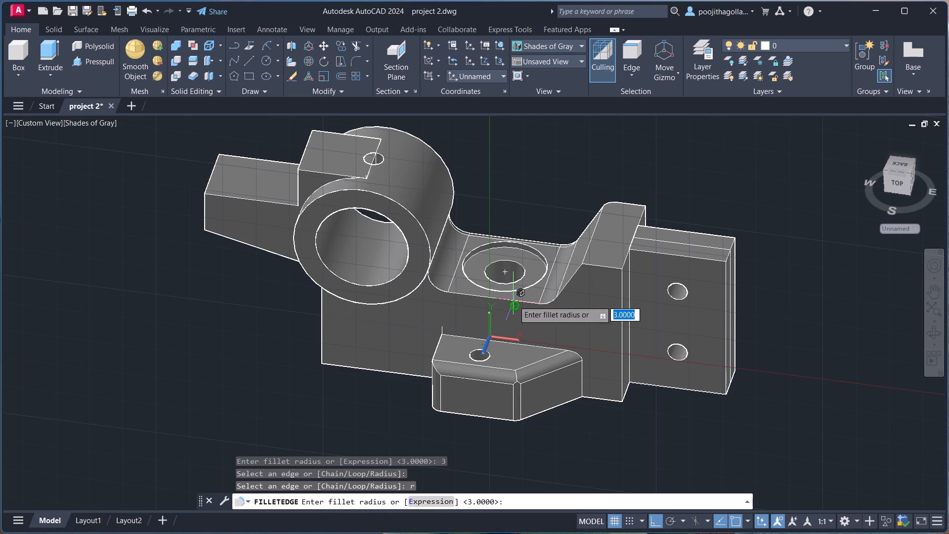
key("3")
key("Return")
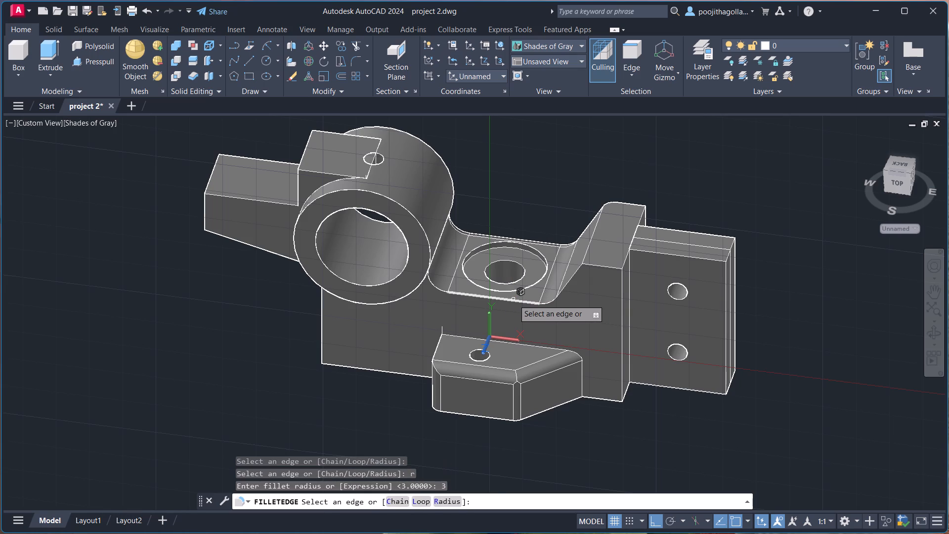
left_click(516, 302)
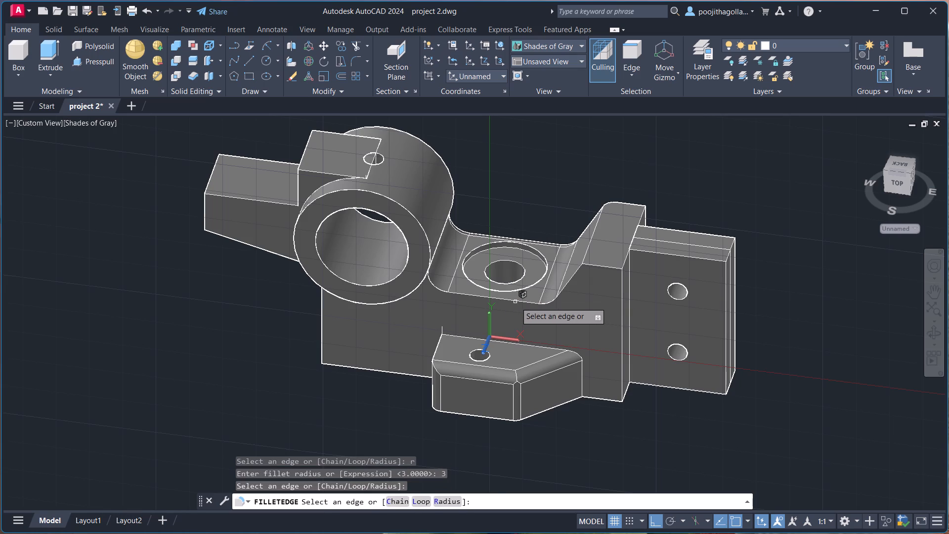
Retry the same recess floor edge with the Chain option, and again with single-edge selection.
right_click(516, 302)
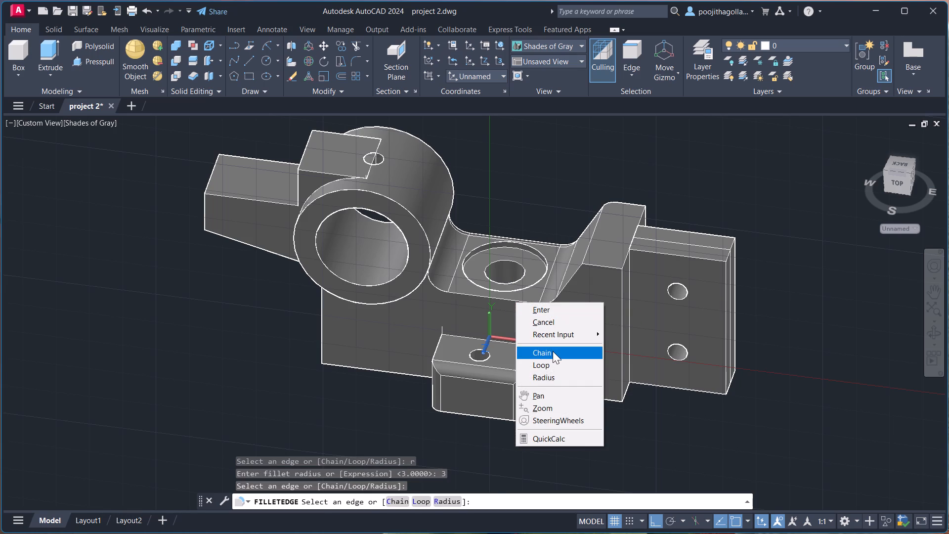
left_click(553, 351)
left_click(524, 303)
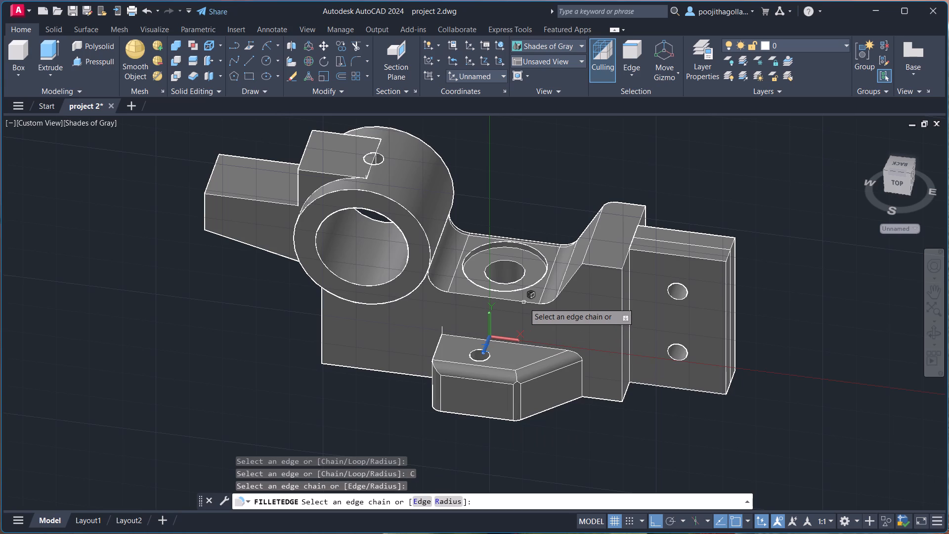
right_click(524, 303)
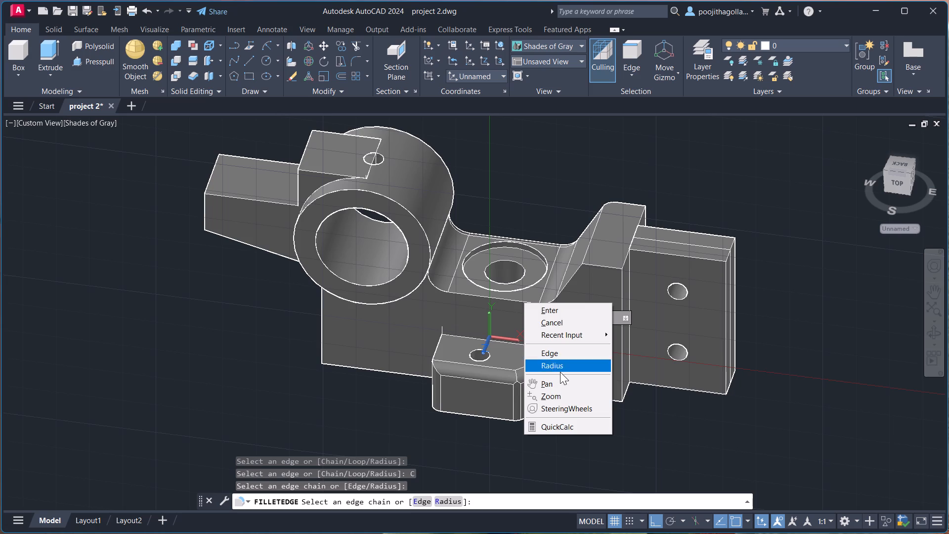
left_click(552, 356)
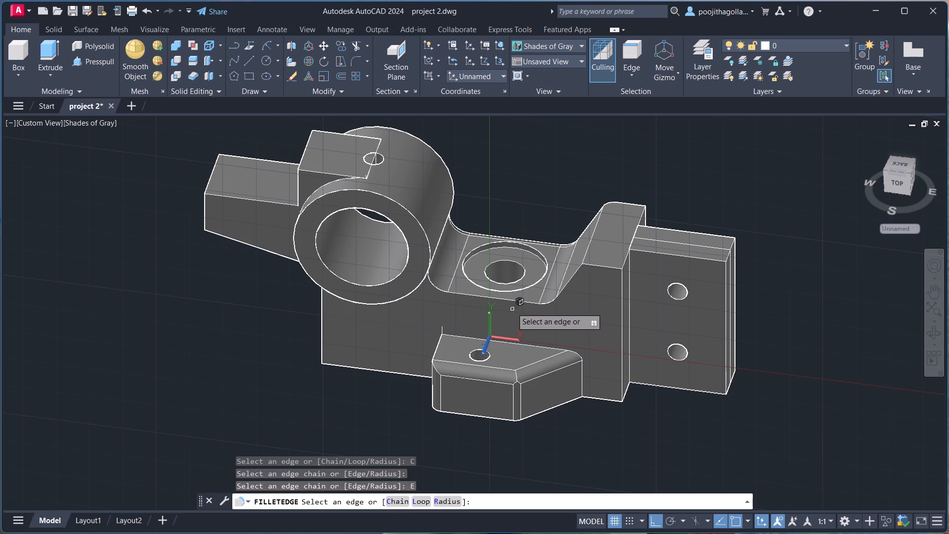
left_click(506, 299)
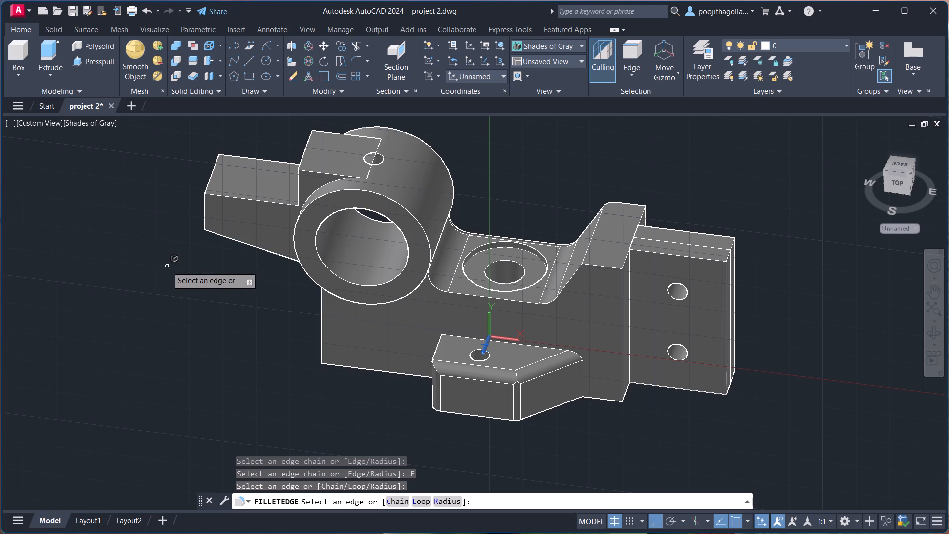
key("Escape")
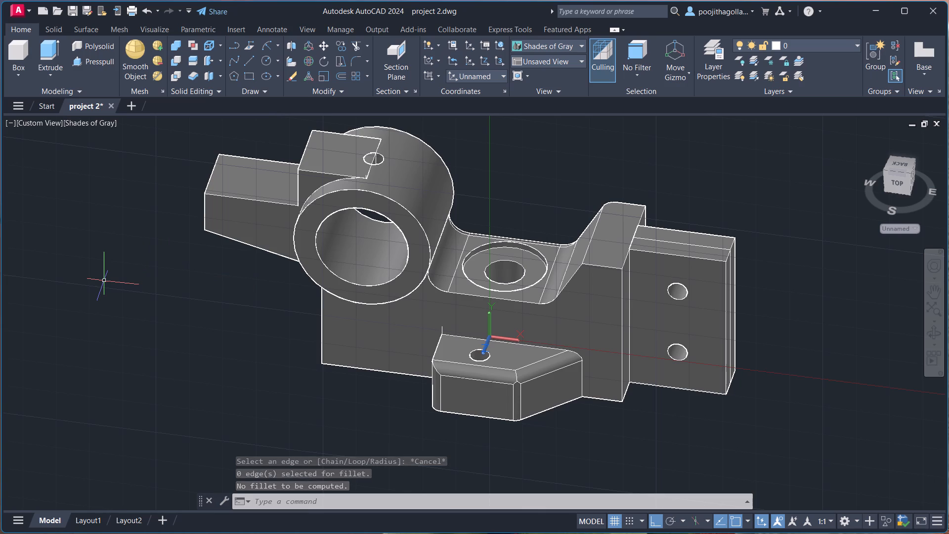
Fillet the short upper outer corner edge of the two-hole end plate with radius 3.
scroll(630, 276, "up", 2)
middle_click_drag(654, 271, 384, 284)
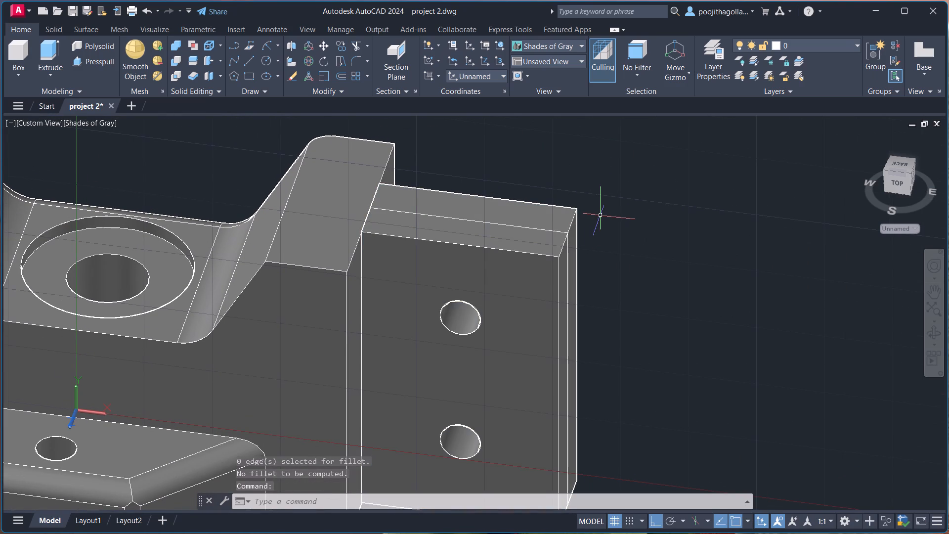
middle_click_drag(601, 216, 550, 191)
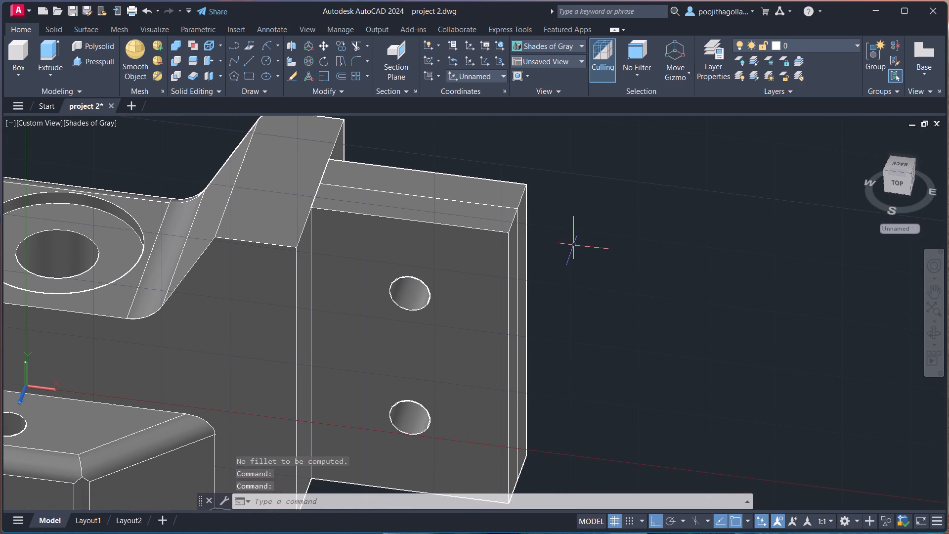
type("fill")
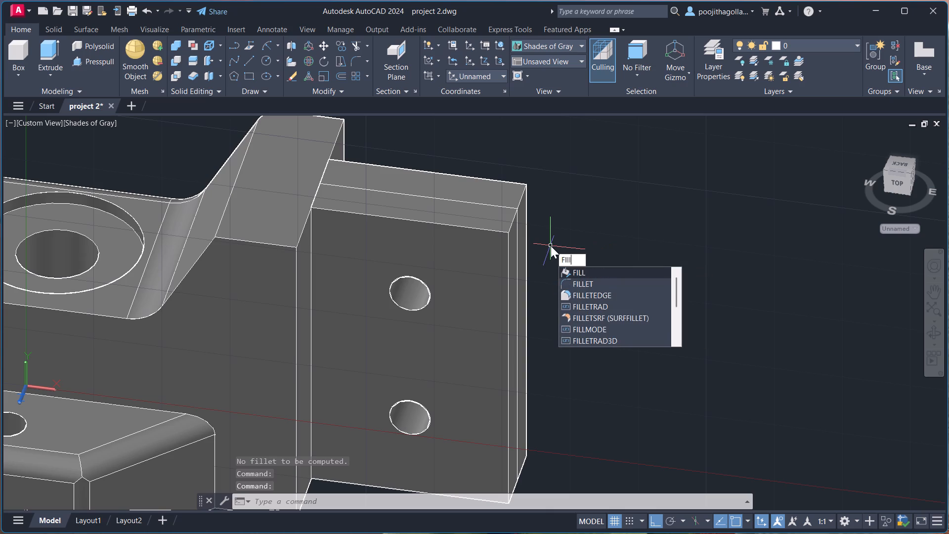
left_click(584, 292)
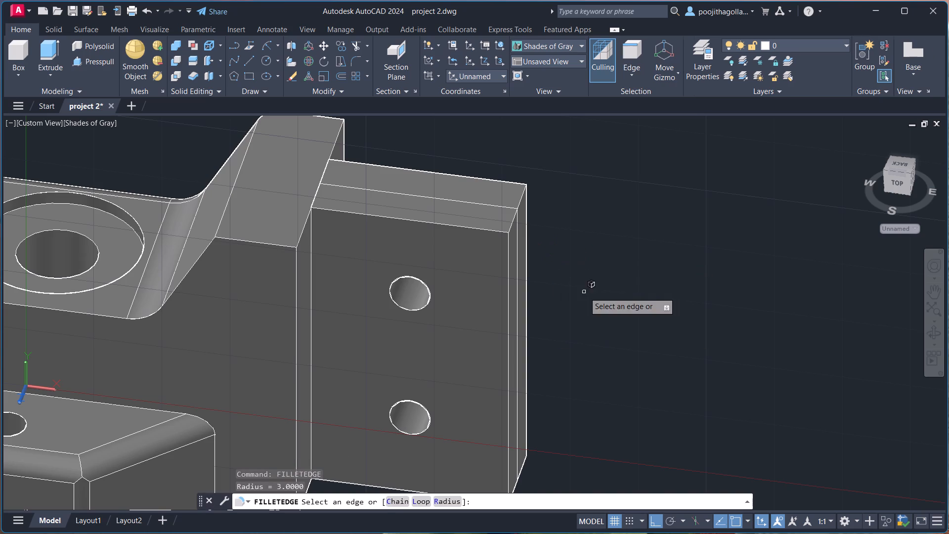
left_click(517, 209)
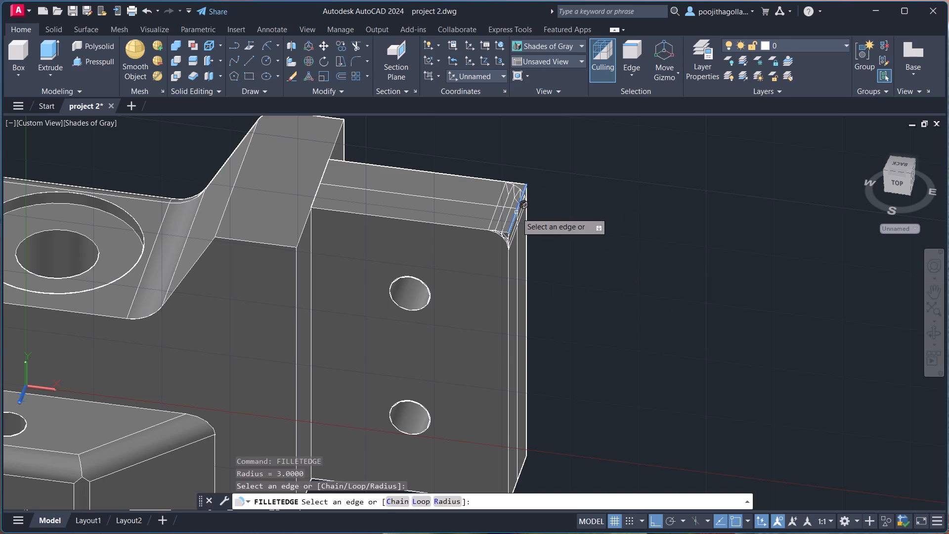
key("r")
key("Return")
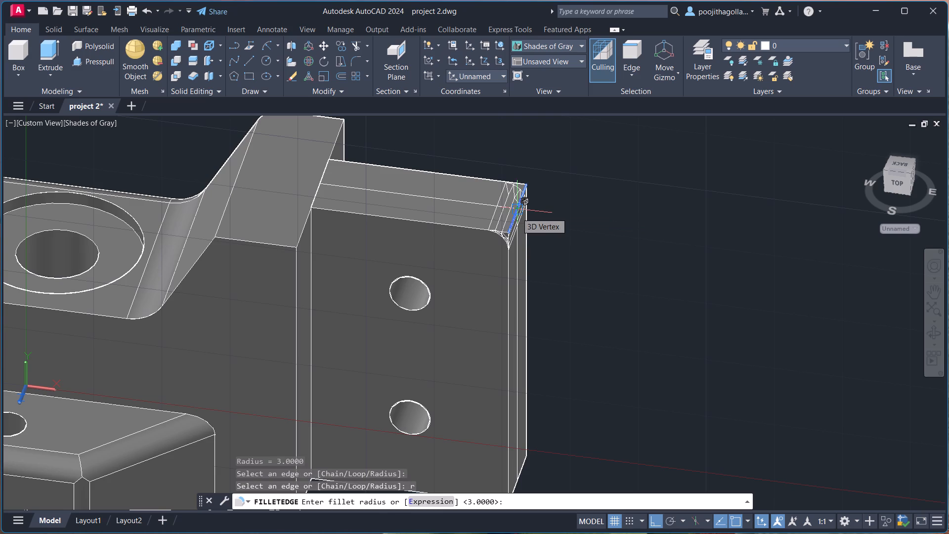
key("3")
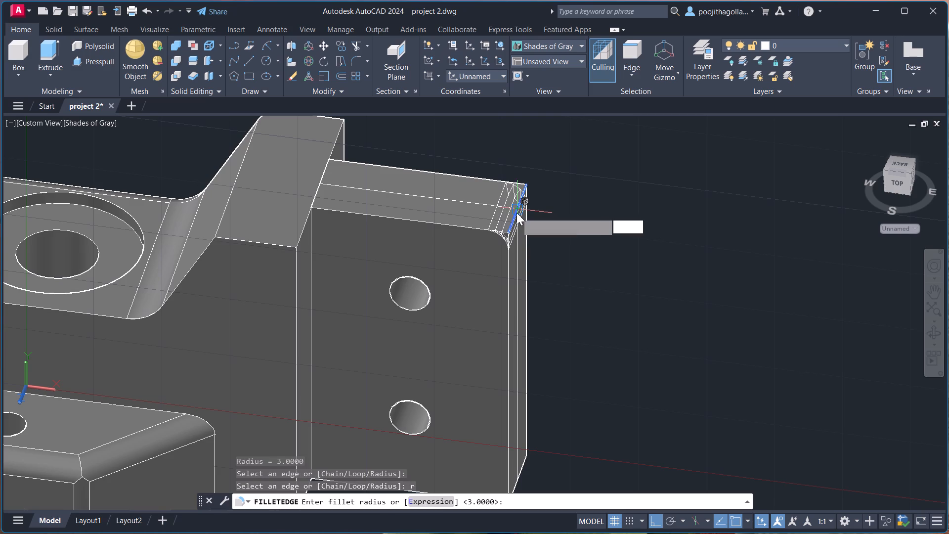
key("Return")
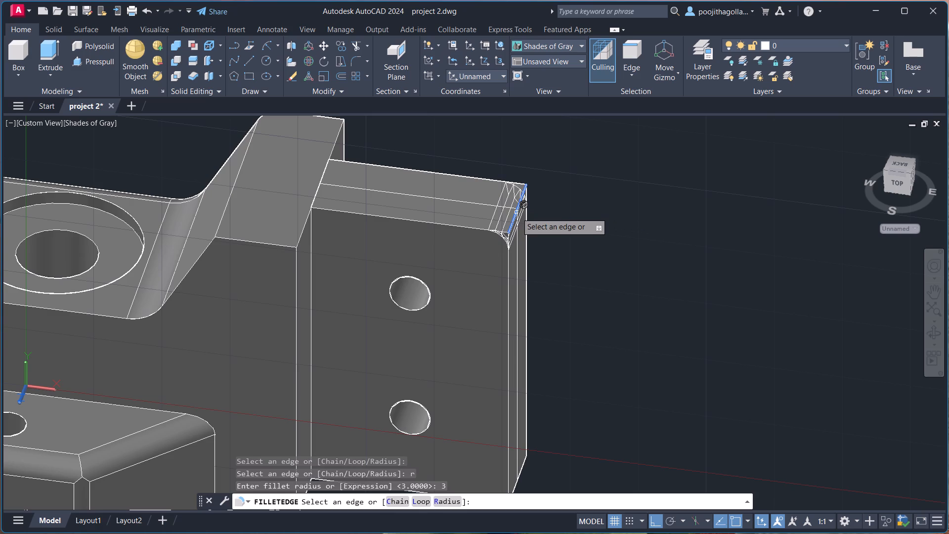
left_click(517, 213)
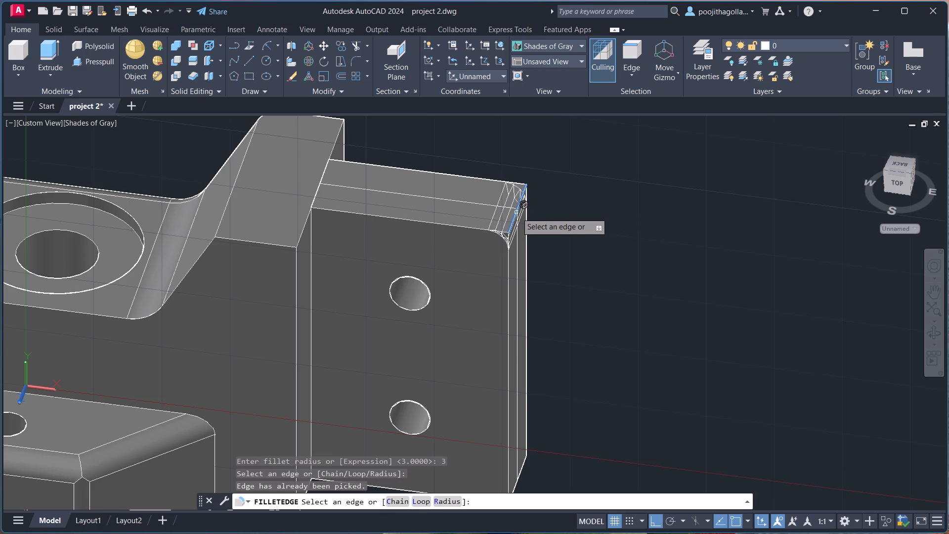
key("Return")
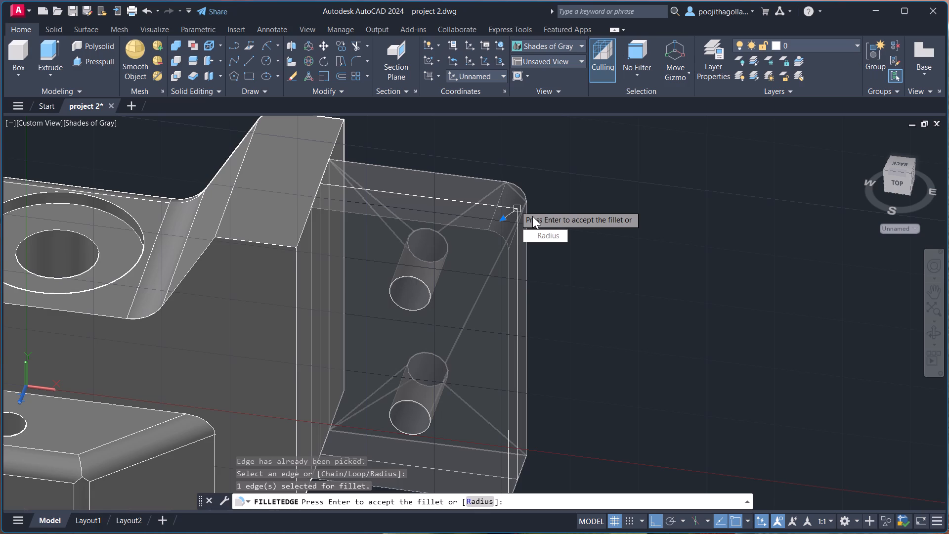
key("Return")
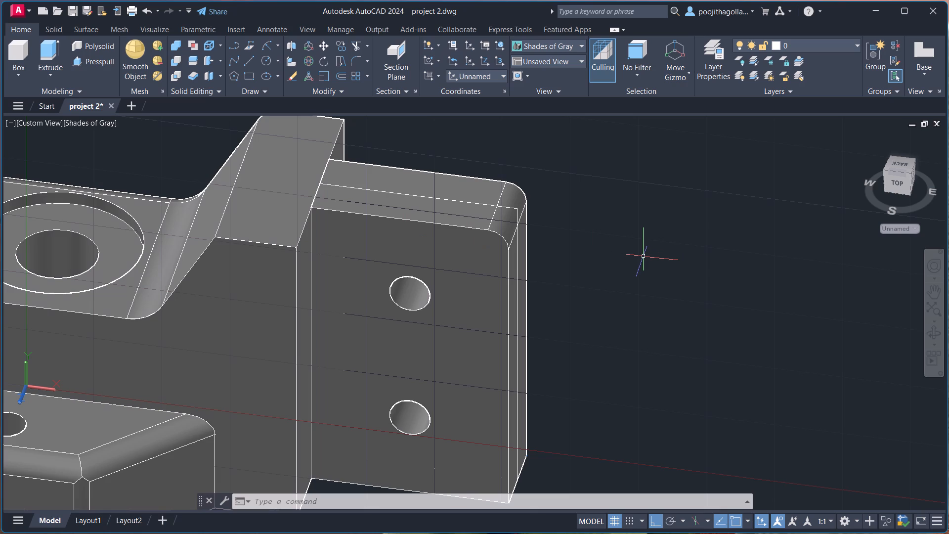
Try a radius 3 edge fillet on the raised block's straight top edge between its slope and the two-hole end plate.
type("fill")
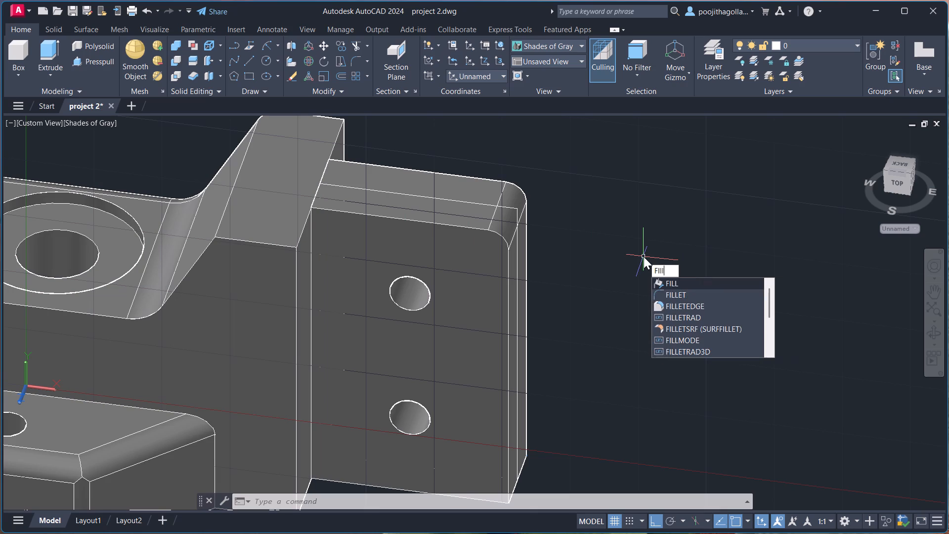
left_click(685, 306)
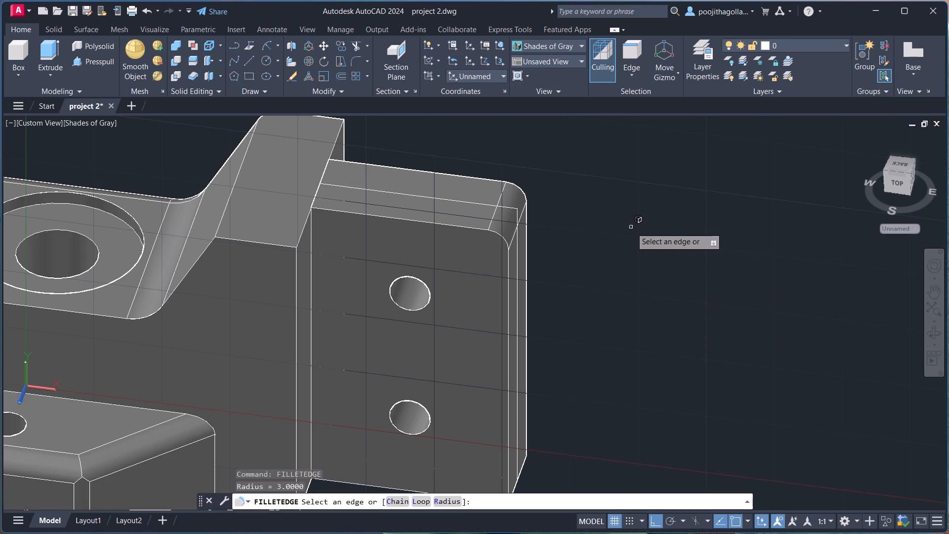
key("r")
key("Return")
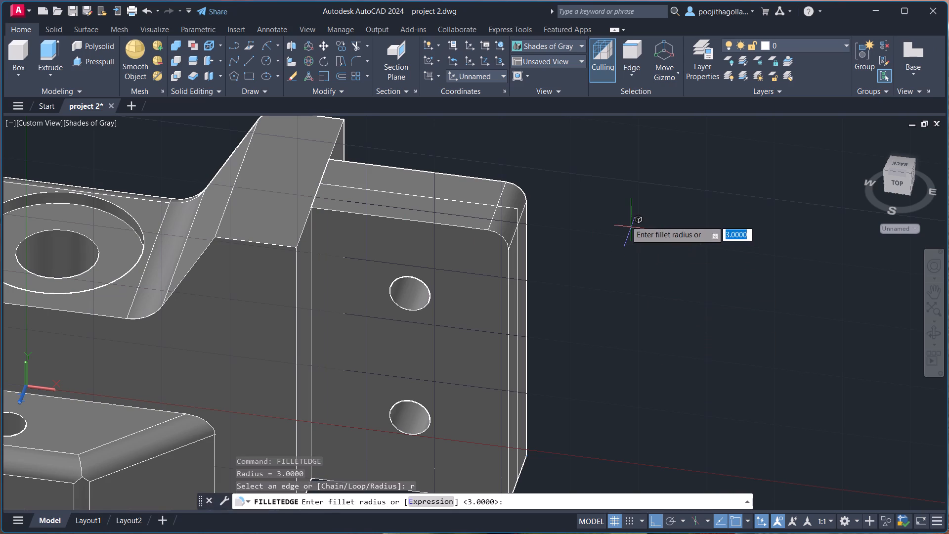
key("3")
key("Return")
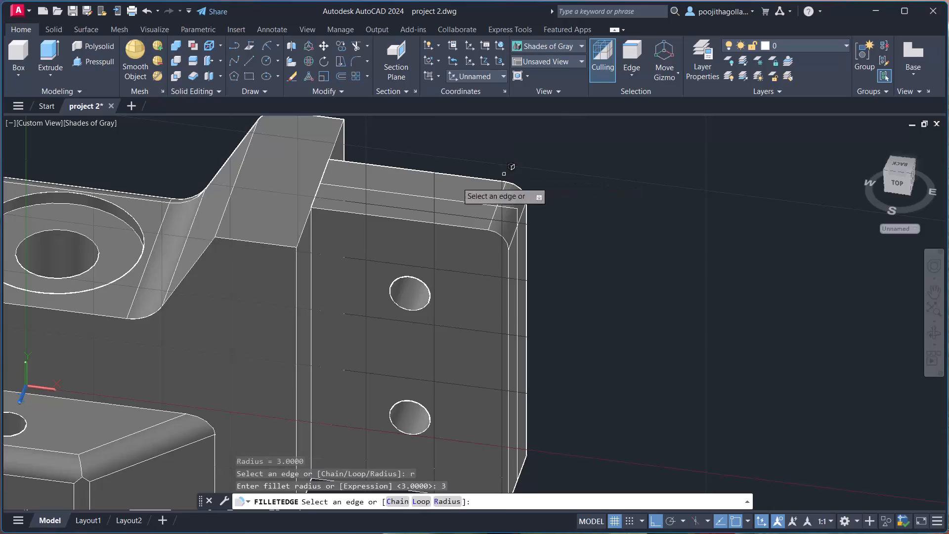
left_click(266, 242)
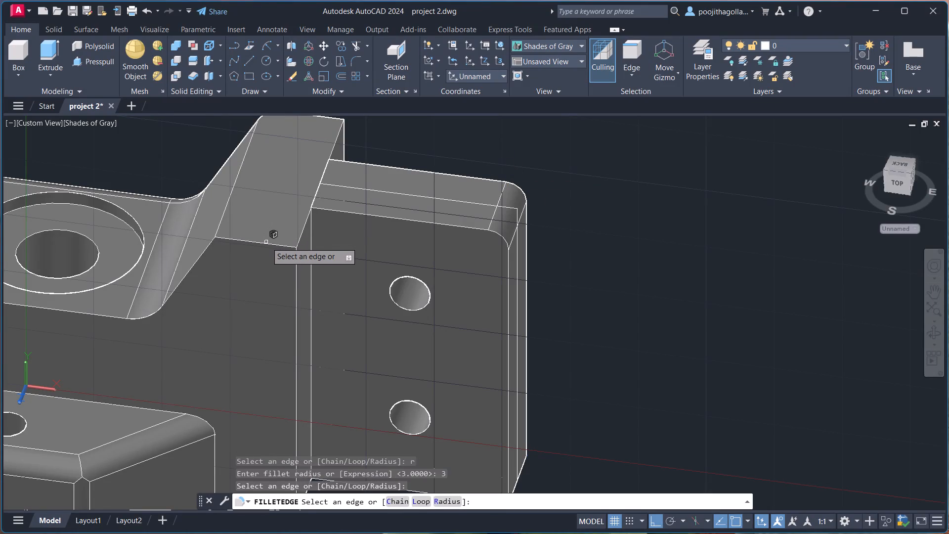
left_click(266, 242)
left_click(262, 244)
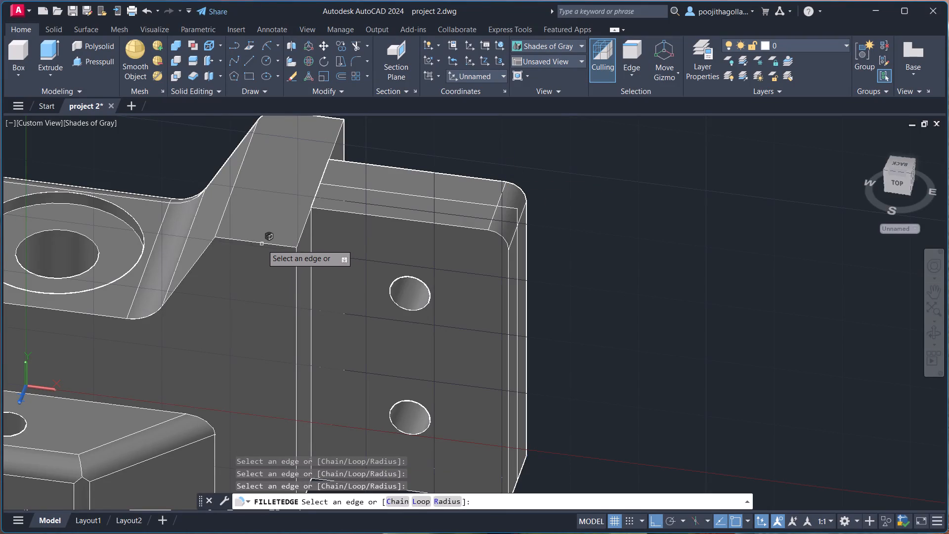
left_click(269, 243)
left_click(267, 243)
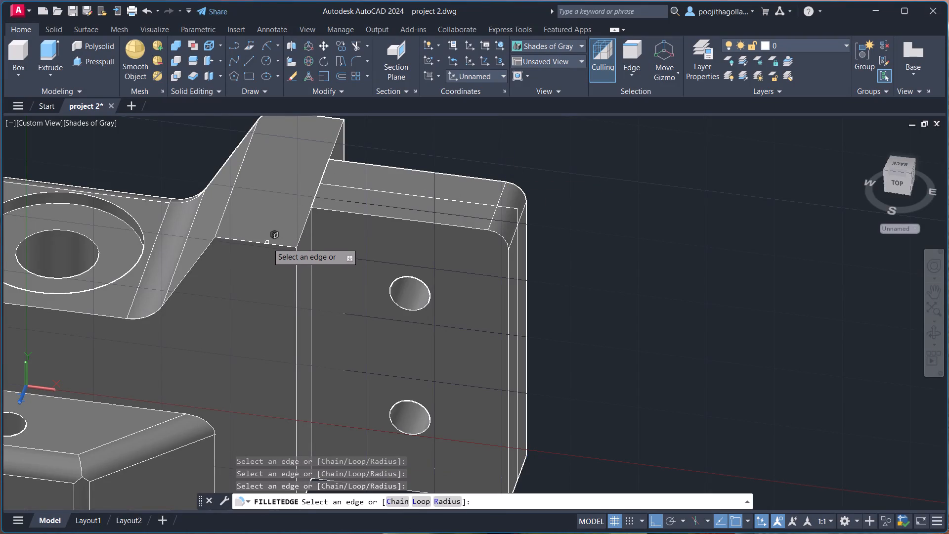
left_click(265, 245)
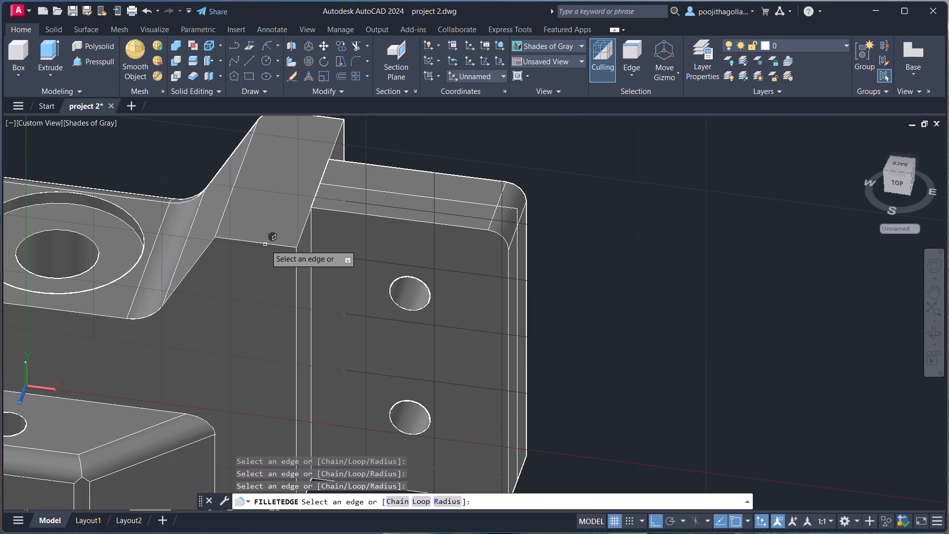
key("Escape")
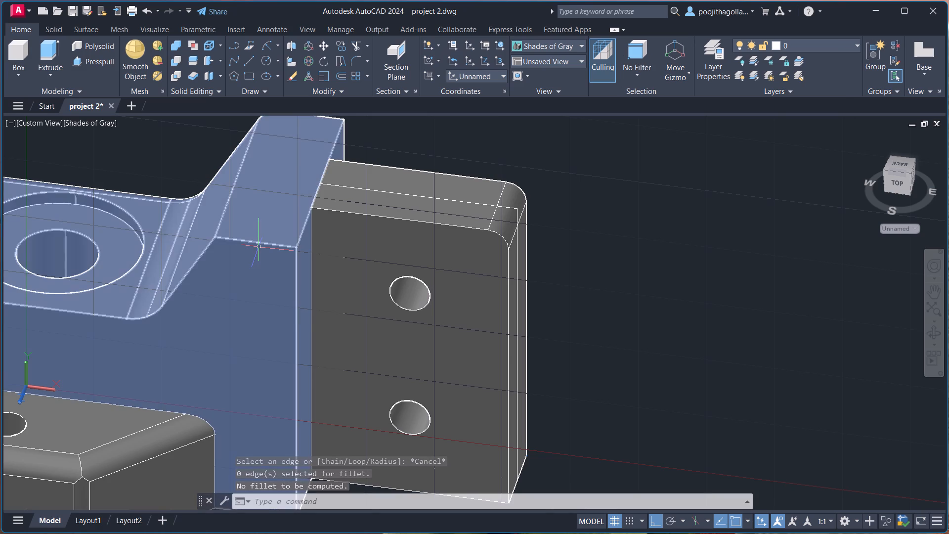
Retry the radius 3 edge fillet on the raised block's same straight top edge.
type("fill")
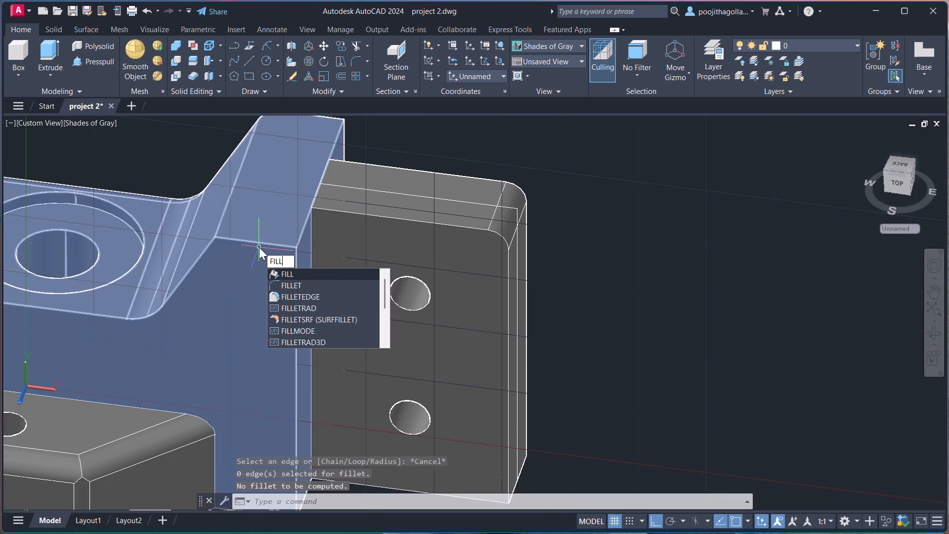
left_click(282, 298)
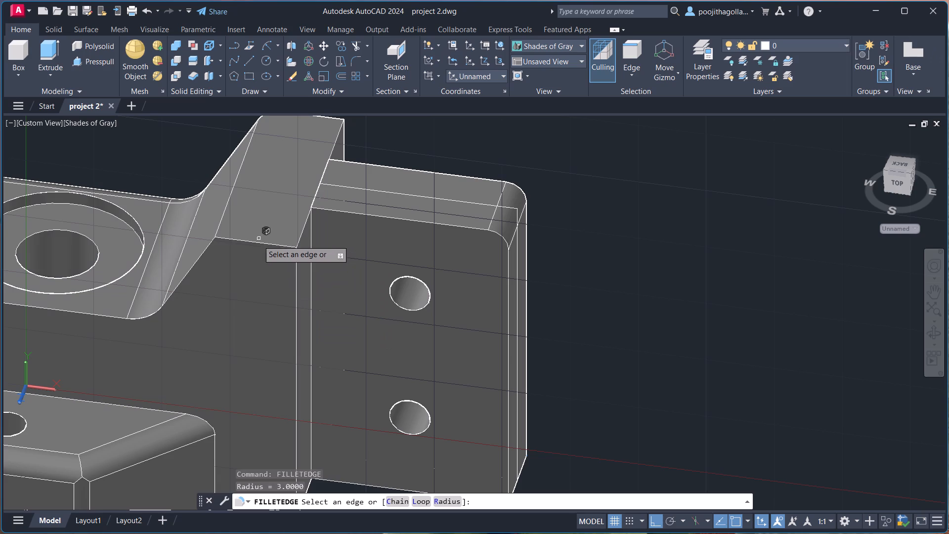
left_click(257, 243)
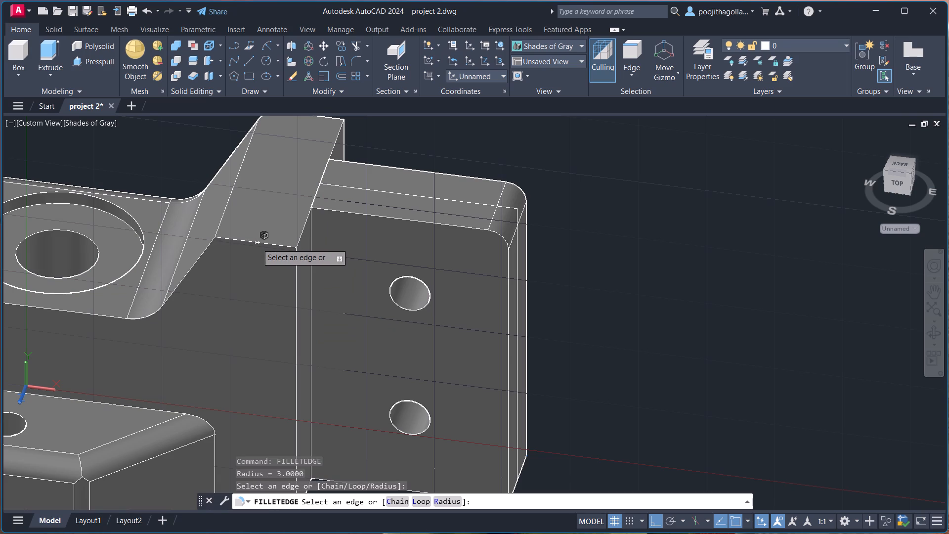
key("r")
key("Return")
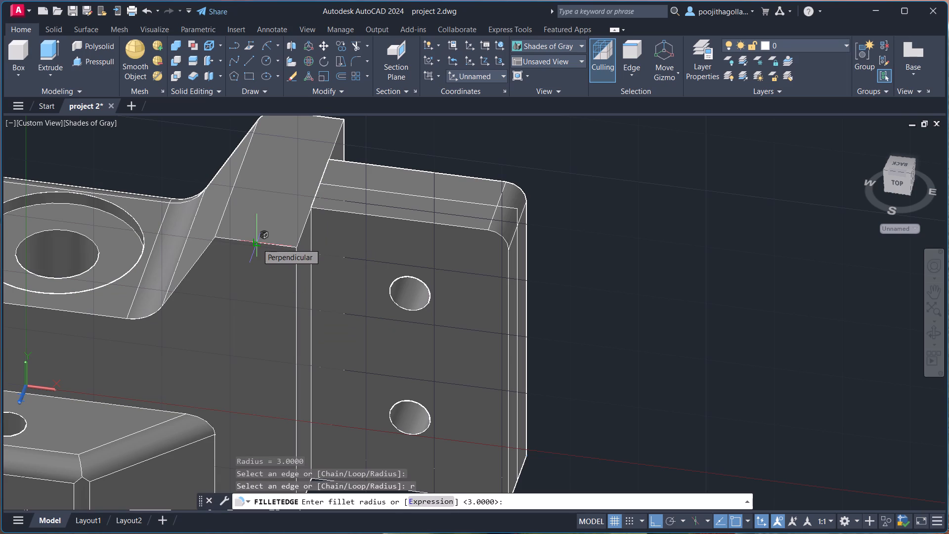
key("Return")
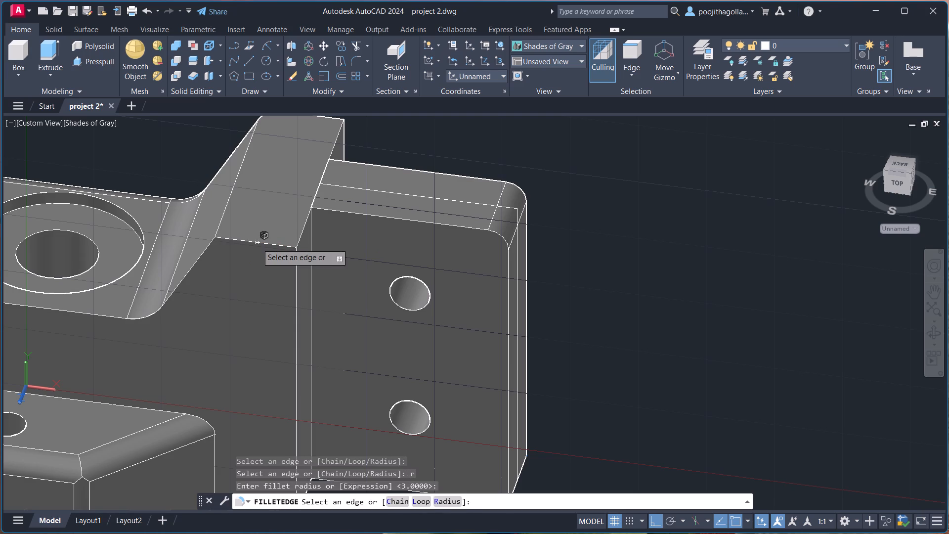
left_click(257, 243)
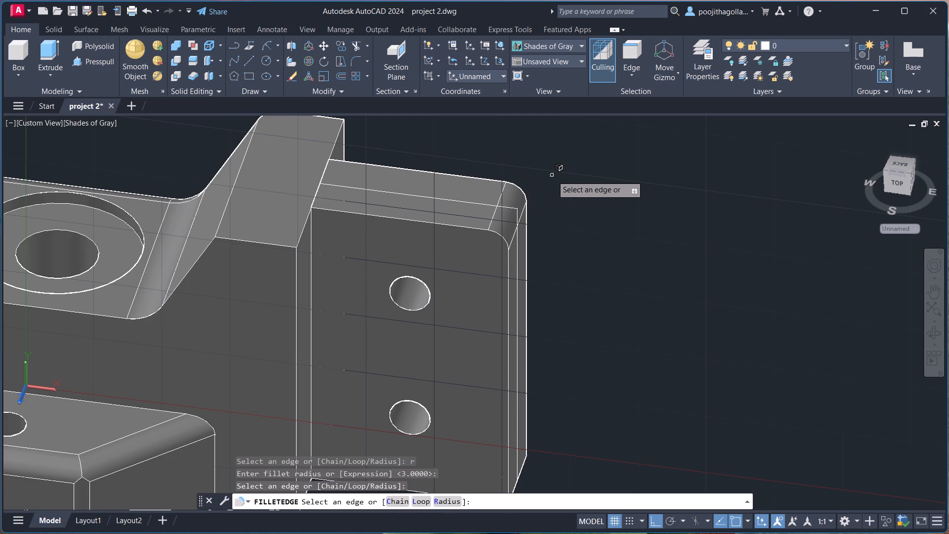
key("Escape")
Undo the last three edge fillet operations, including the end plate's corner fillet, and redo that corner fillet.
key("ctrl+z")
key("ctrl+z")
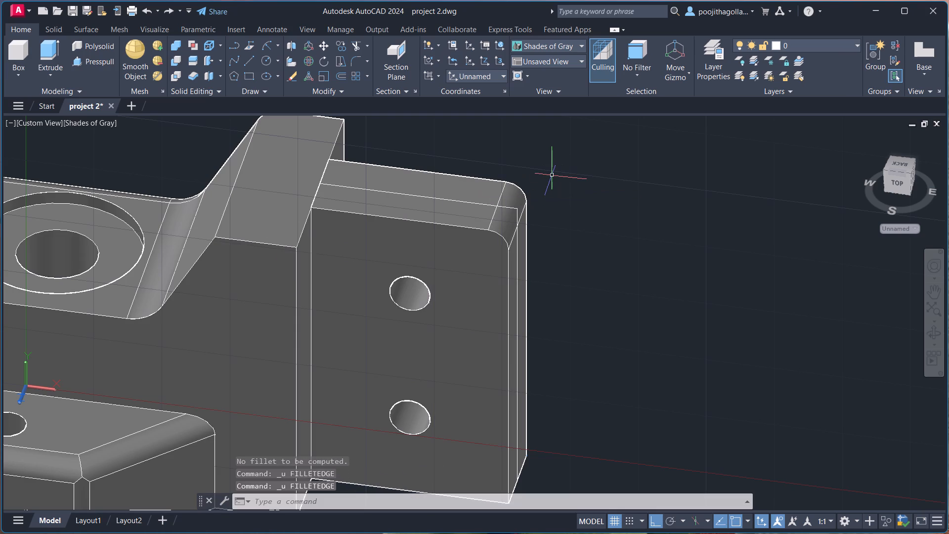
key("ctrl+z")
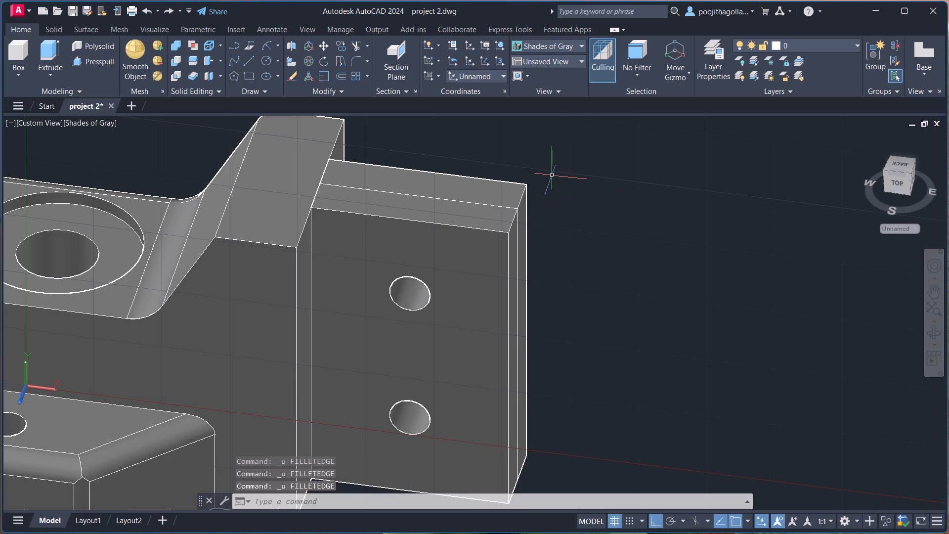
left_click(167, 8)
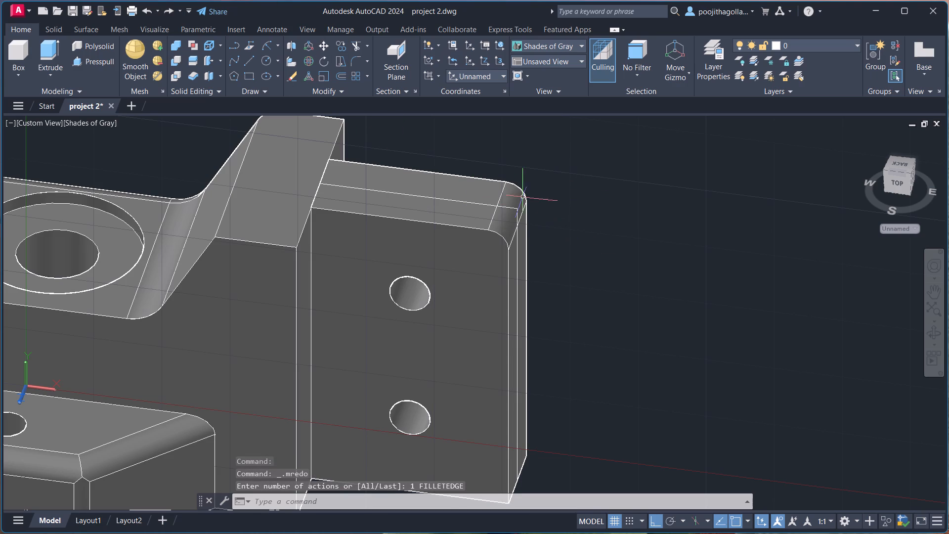
Delete the leftover sketch outline running through the two-hole end plate's thickness.
left_click(515, 208)
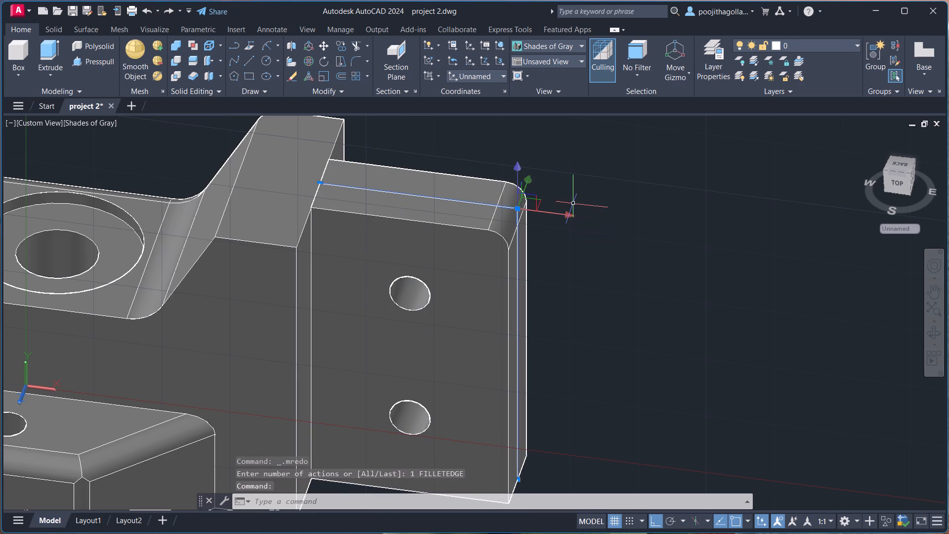
key("Delete")
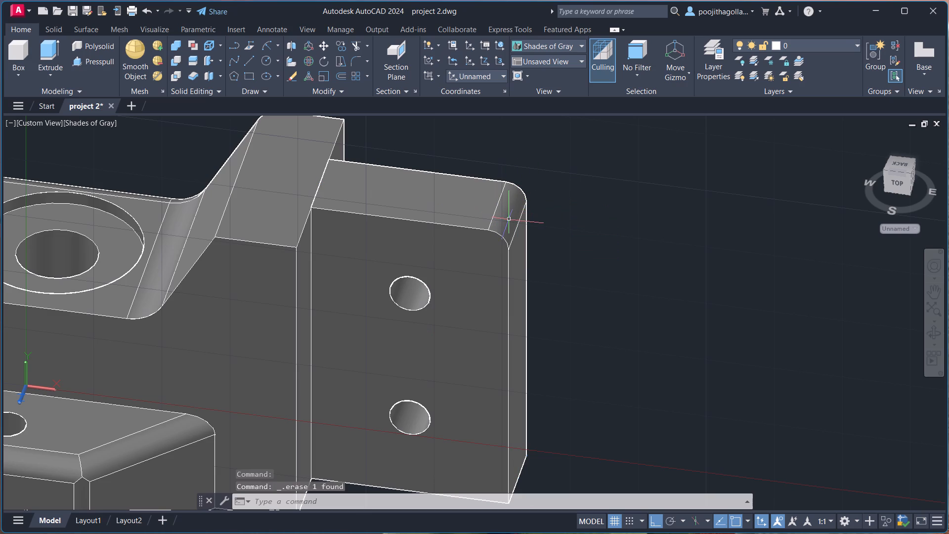
key("space")
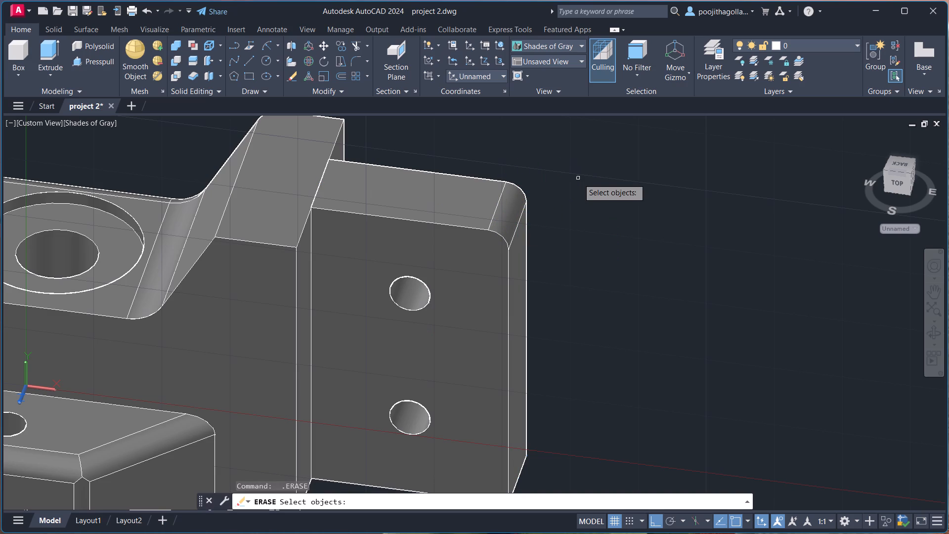
key("Escape")
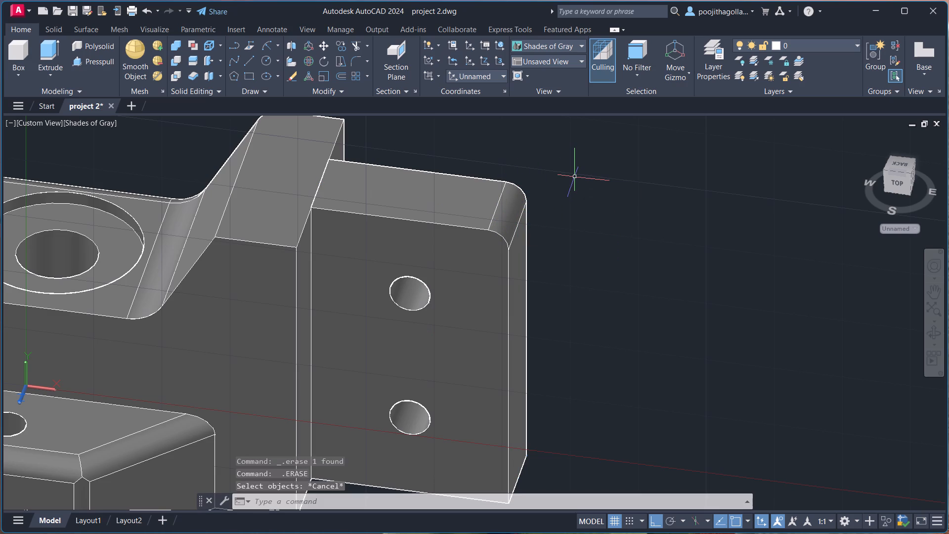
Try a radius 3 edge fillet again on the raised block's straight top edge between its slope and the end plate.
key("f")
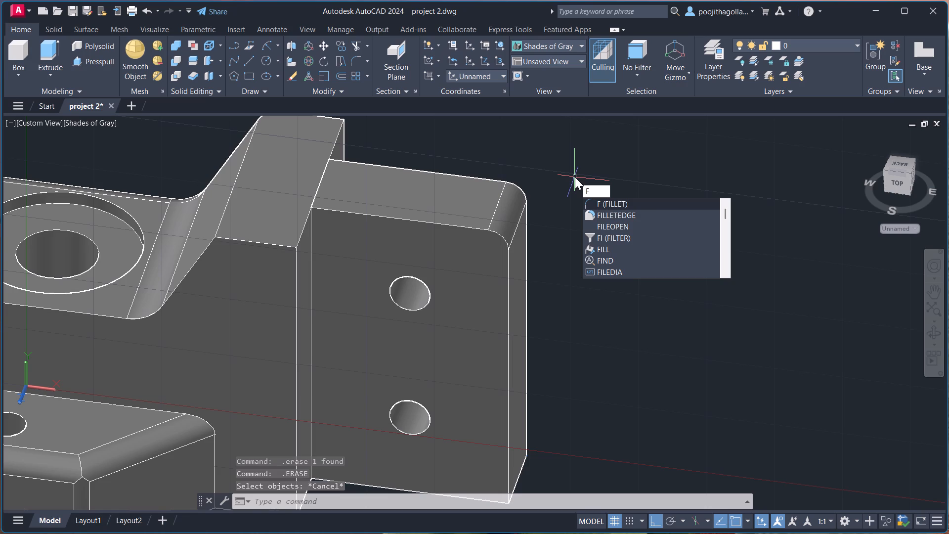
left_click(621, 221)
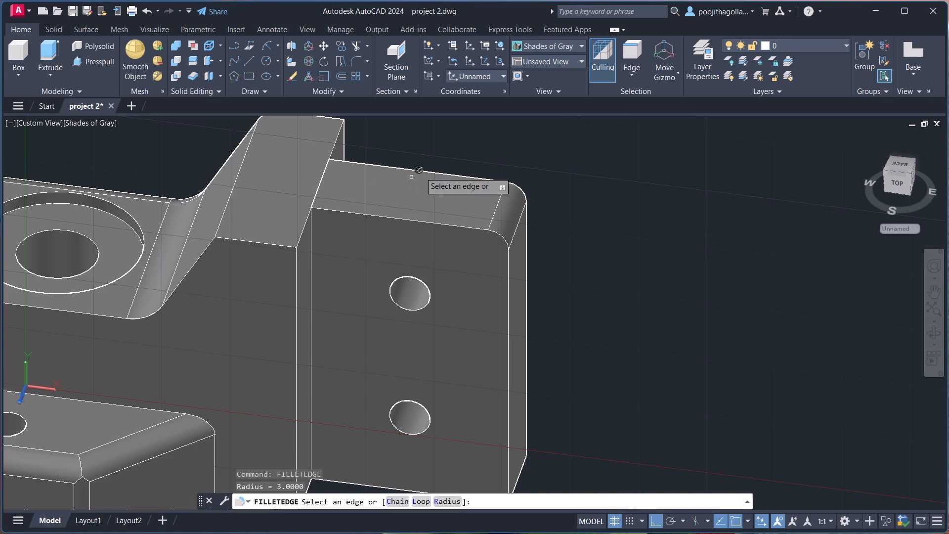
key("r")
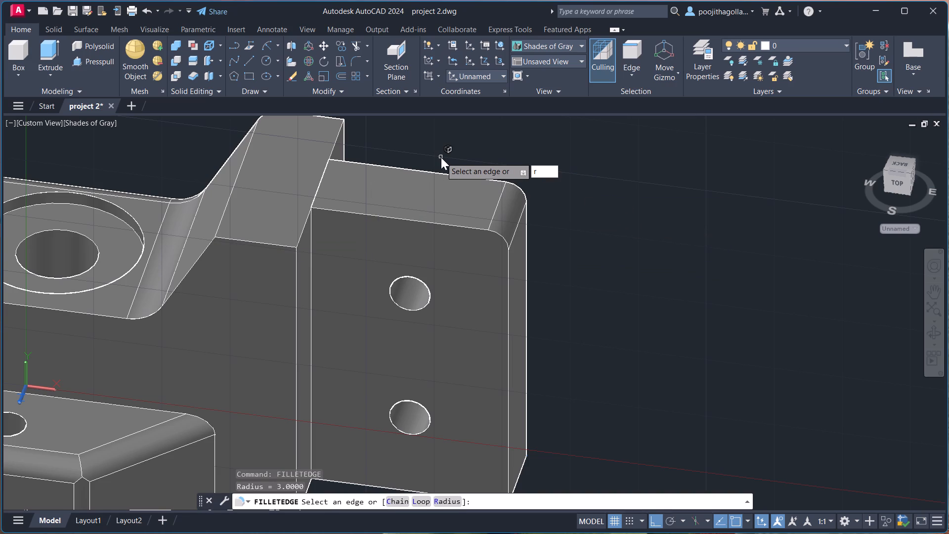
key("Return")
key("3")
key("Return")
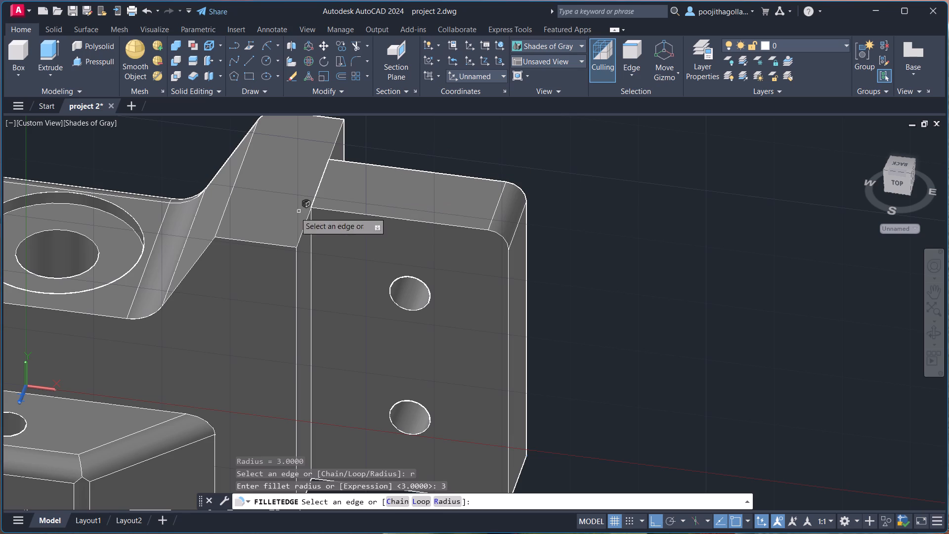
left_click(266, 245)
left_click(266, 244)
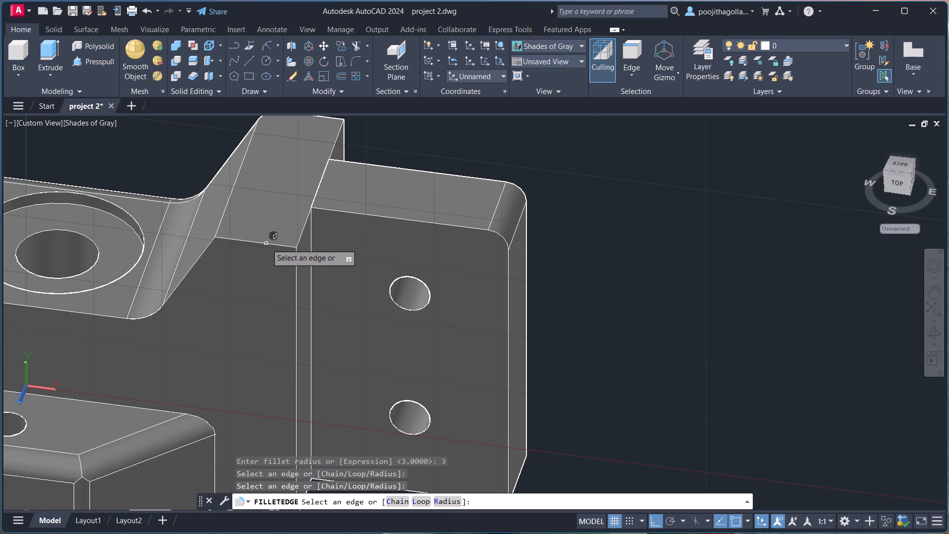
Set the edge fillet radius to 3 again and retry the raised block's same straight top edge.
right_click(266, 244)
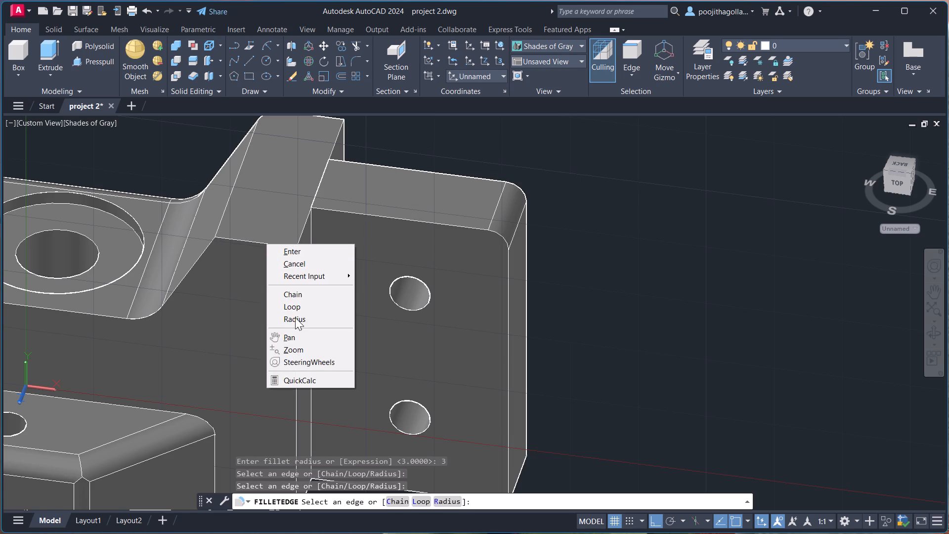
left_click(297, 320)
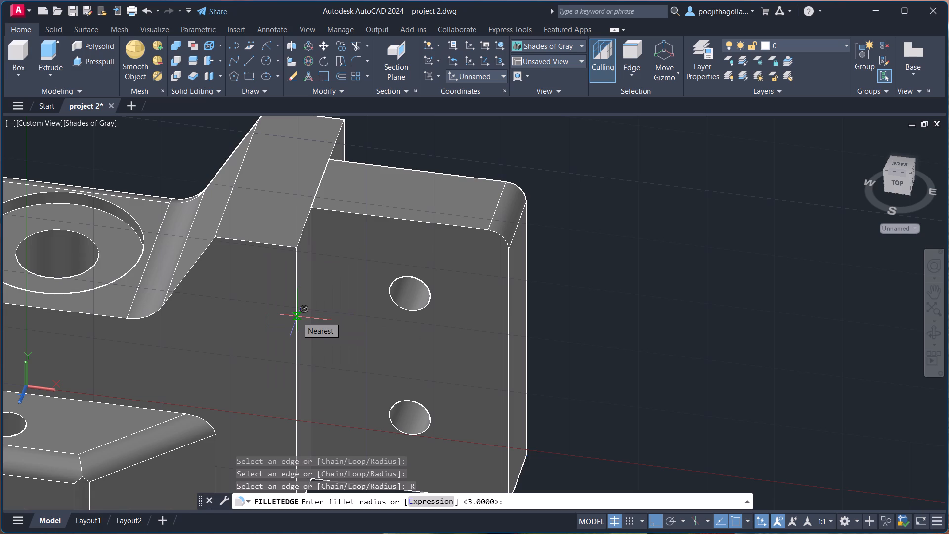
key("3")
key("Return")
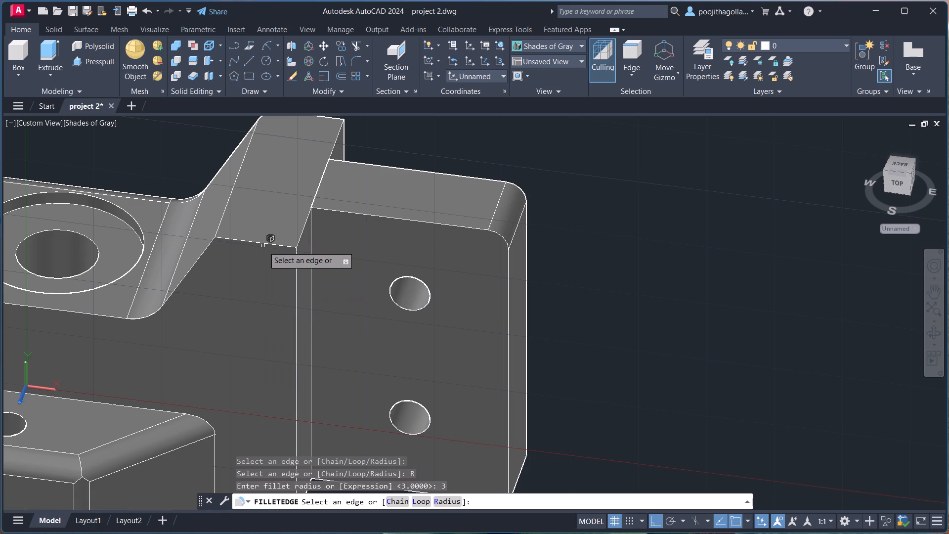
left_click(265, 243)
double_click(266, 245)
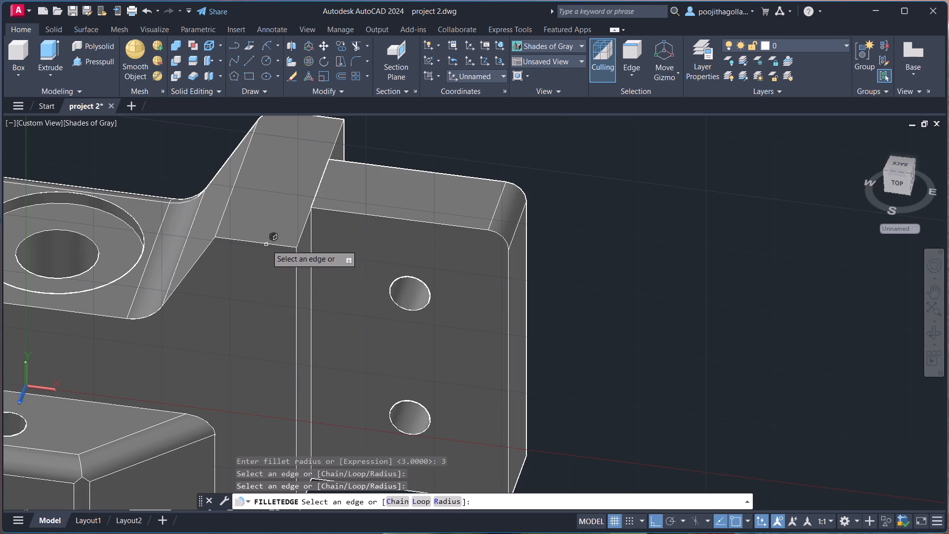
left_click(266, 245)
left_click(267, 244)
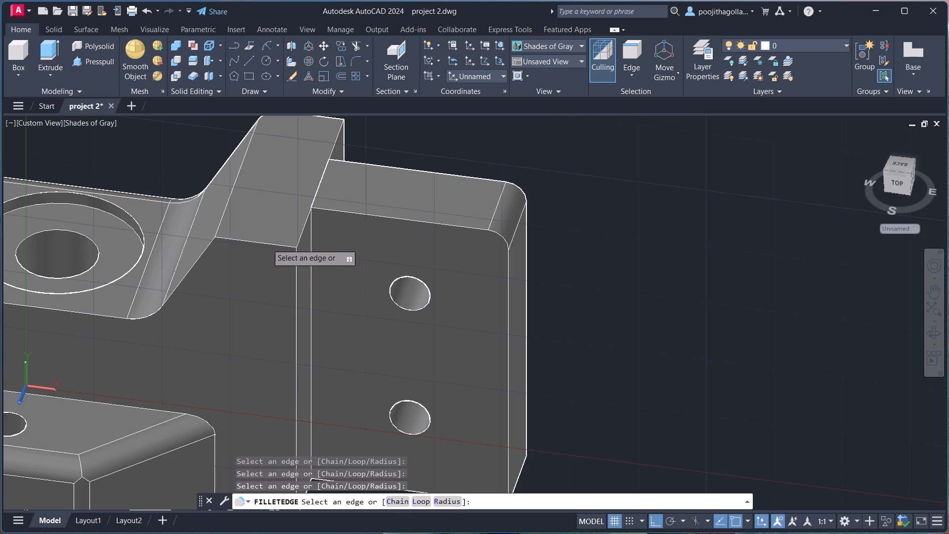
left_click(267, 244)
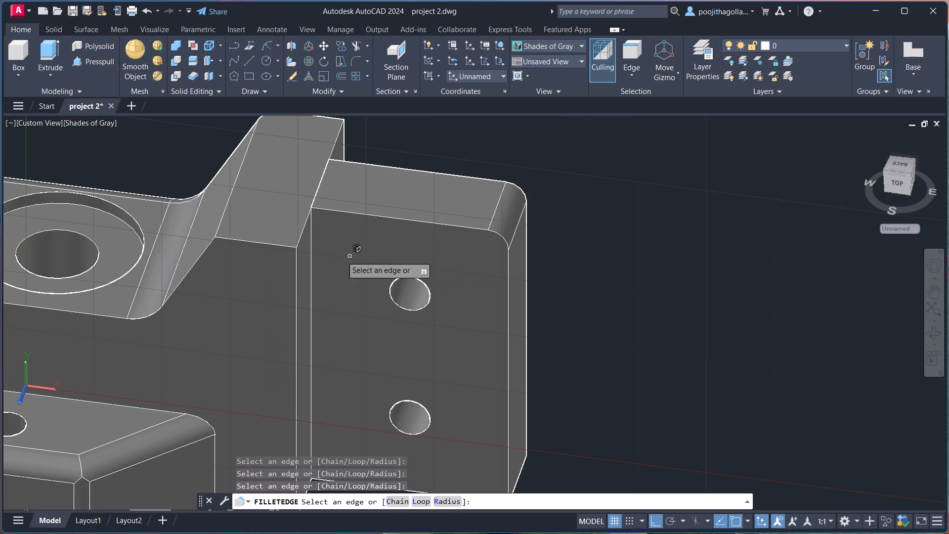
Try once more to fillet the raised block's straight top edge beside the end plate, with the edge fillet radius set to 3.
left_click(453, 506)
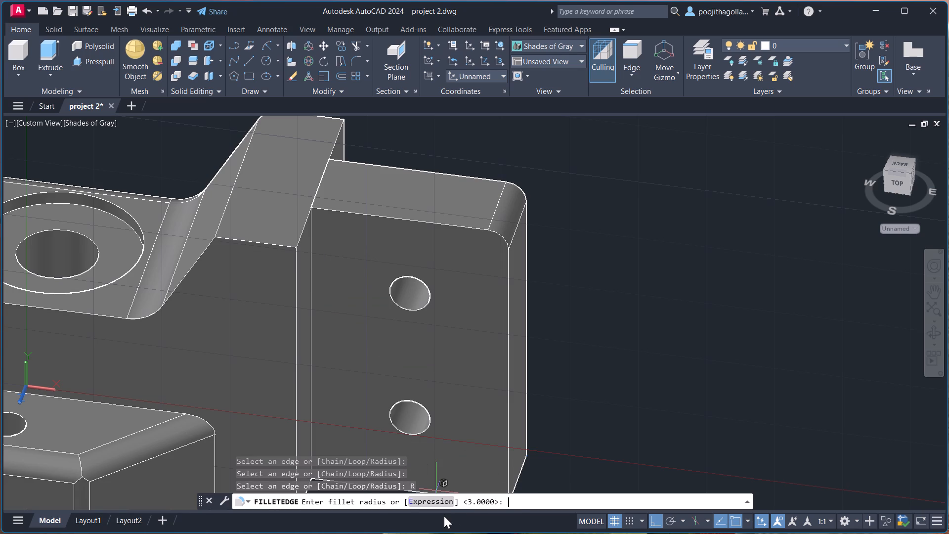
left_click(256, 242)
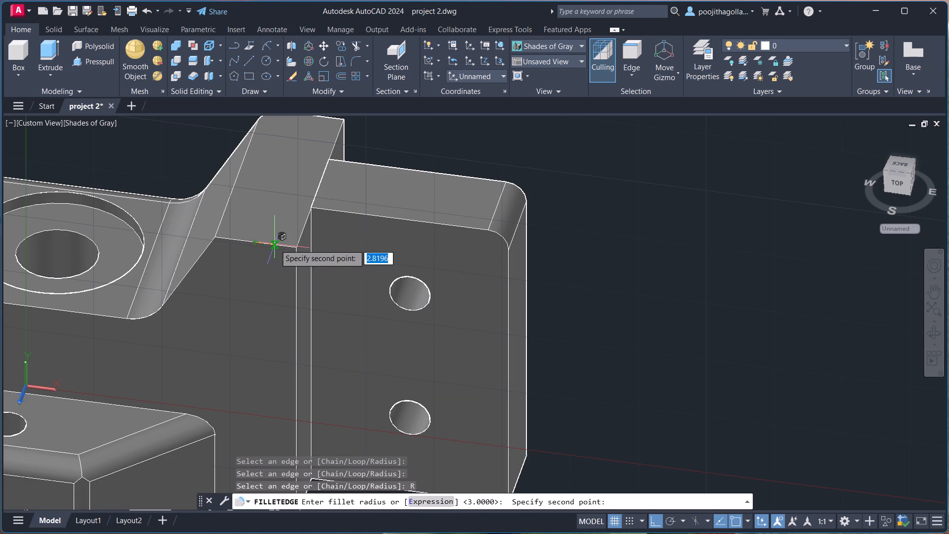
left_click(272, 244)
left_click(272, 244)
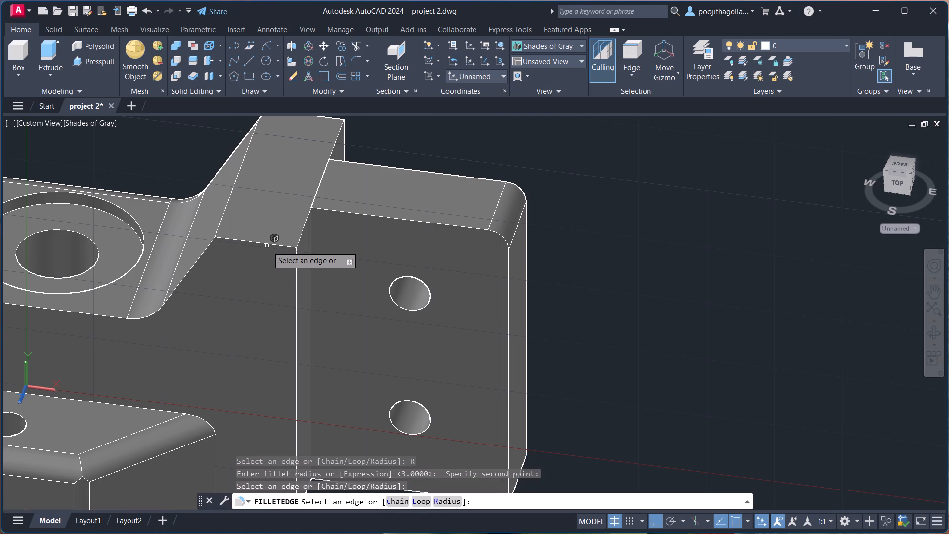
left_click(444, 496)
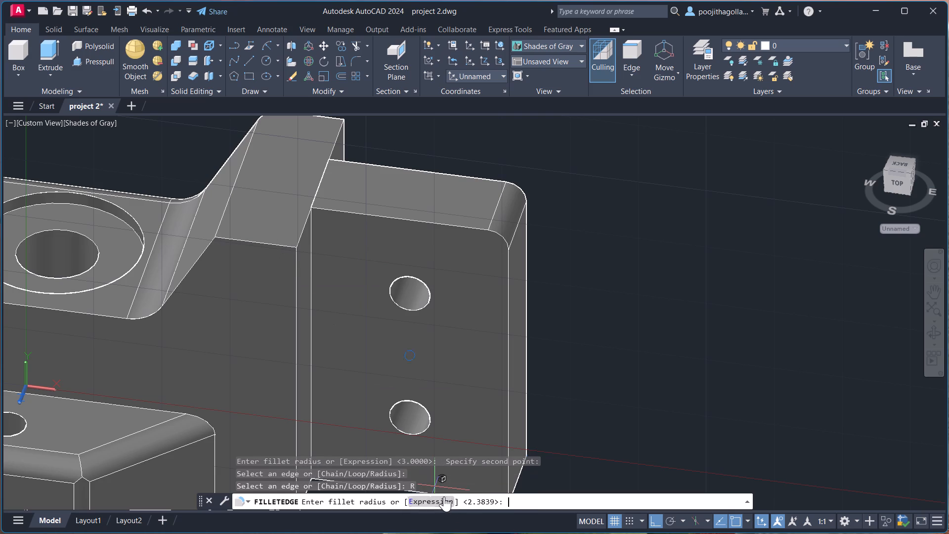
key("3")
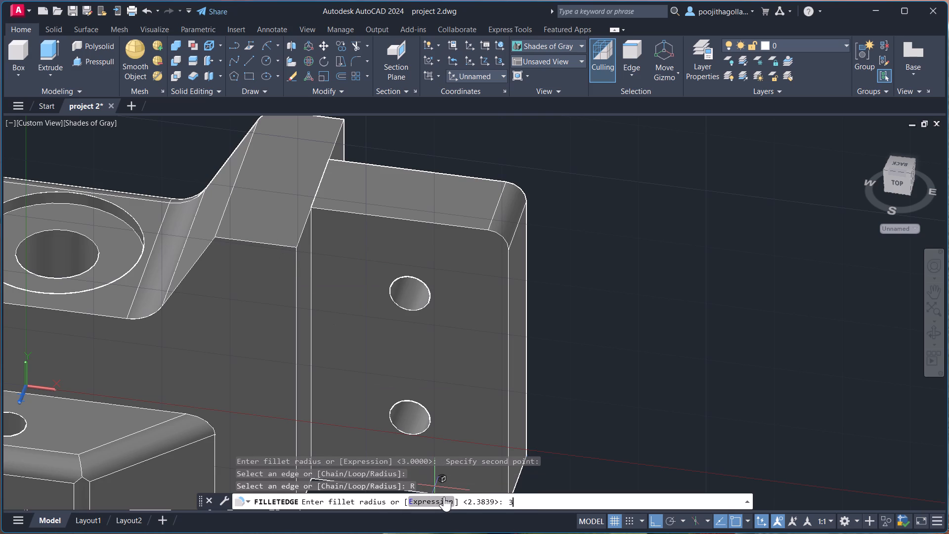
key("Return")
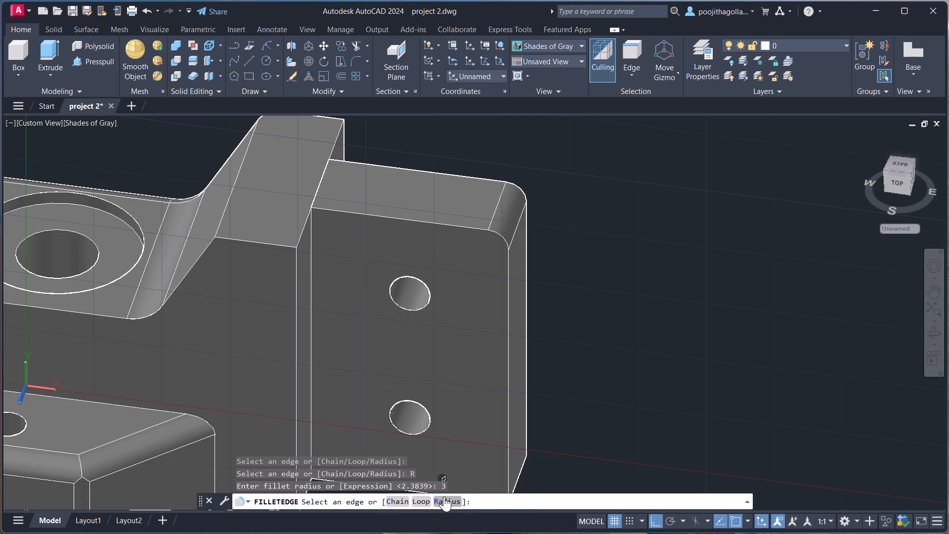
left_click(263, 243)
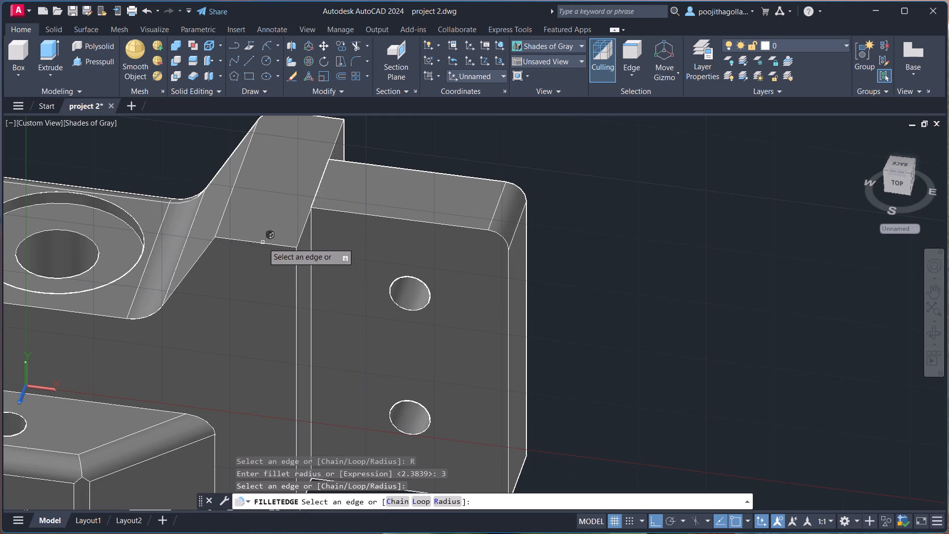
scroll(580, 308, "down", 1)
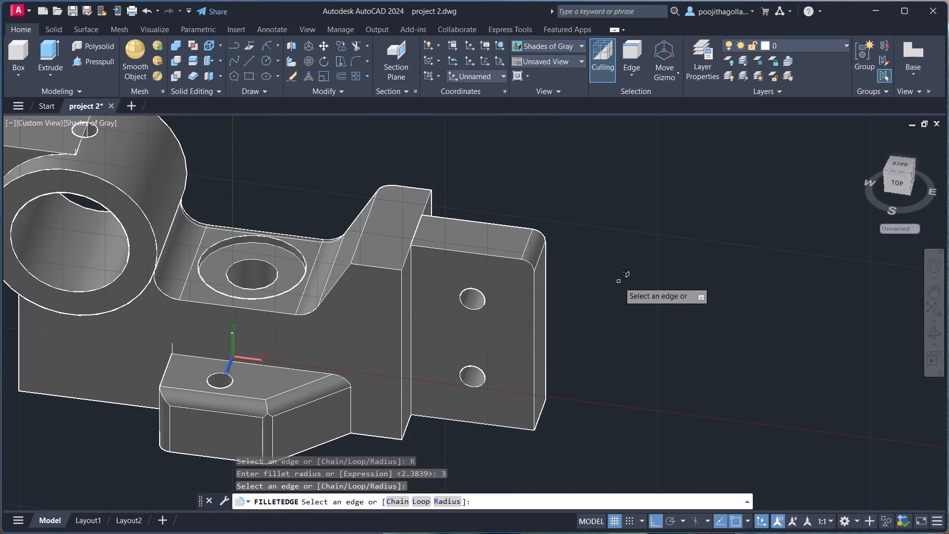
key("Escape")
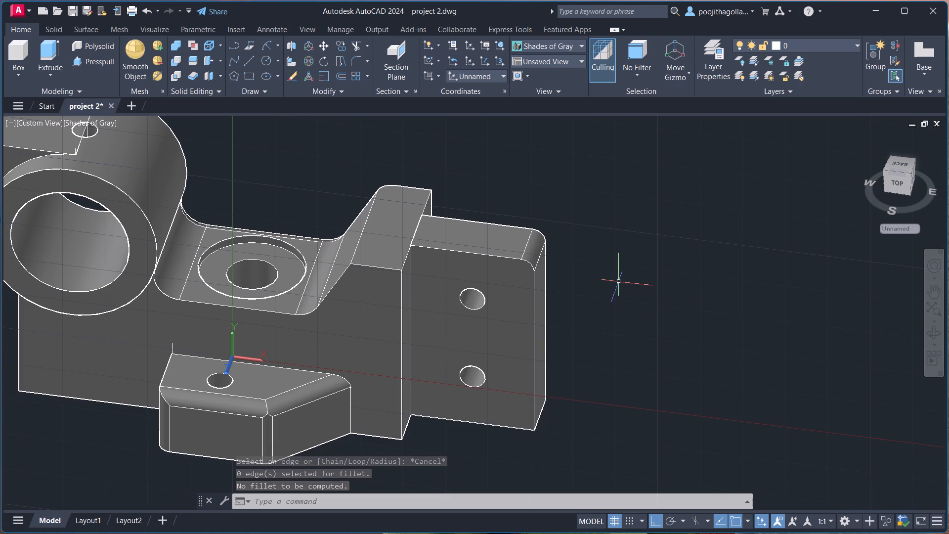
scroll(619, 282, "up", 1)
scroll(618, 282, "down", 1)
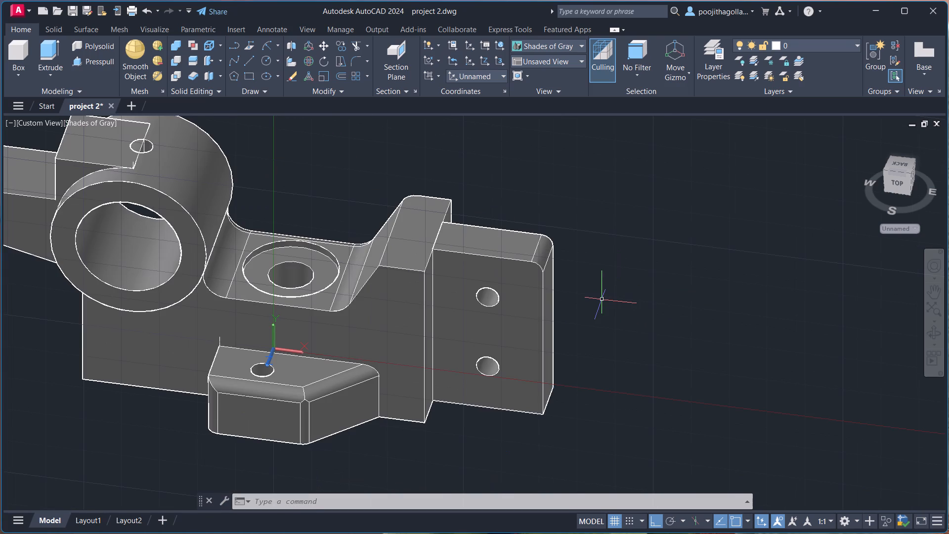
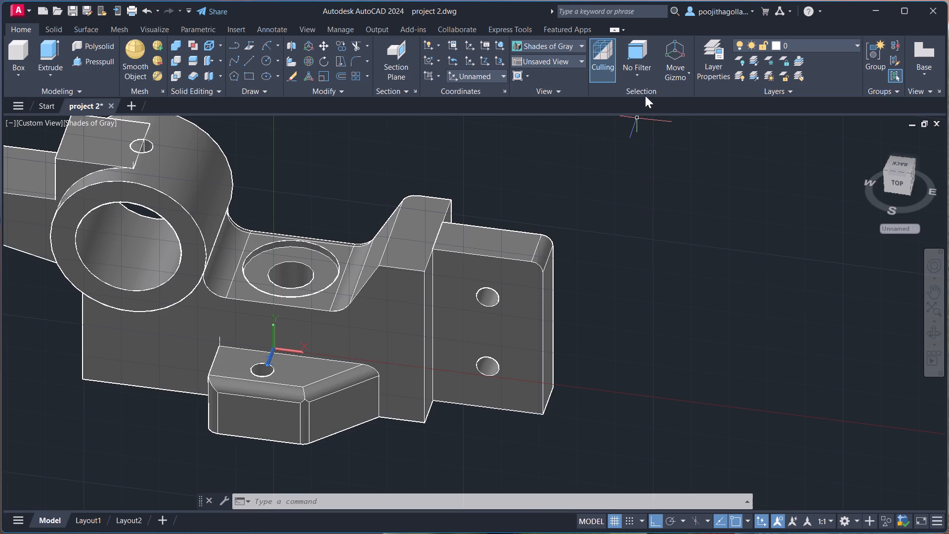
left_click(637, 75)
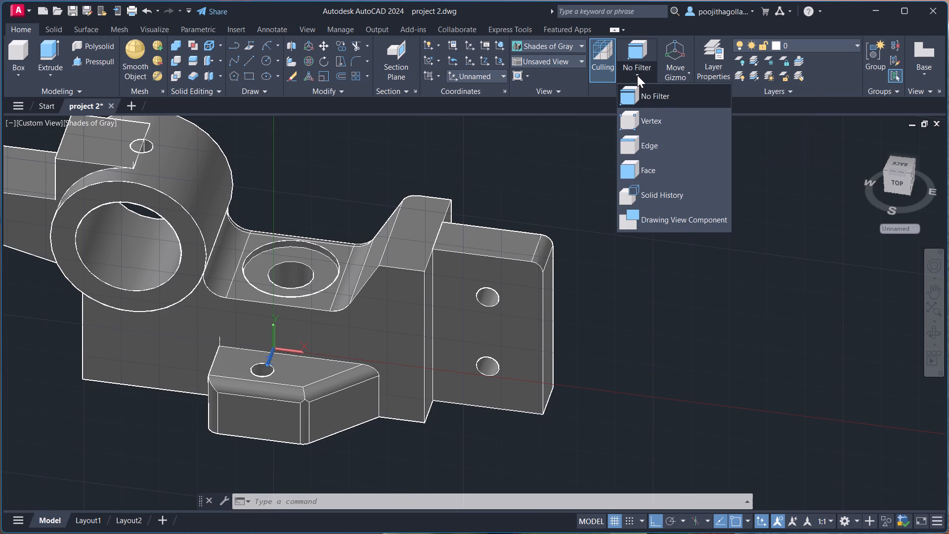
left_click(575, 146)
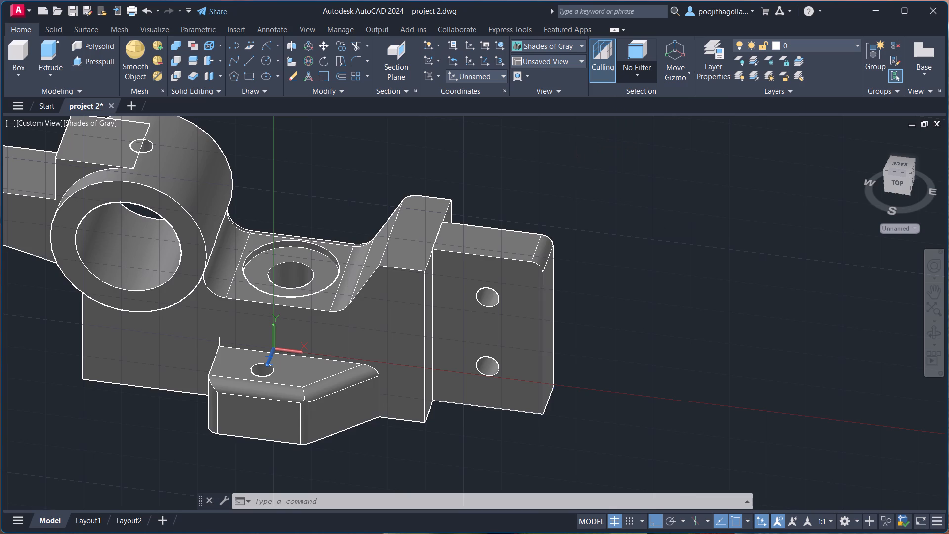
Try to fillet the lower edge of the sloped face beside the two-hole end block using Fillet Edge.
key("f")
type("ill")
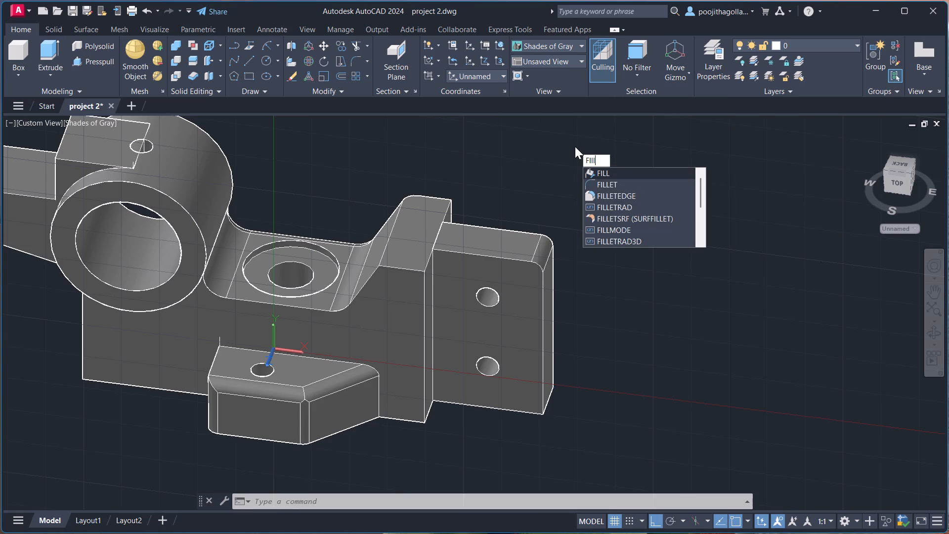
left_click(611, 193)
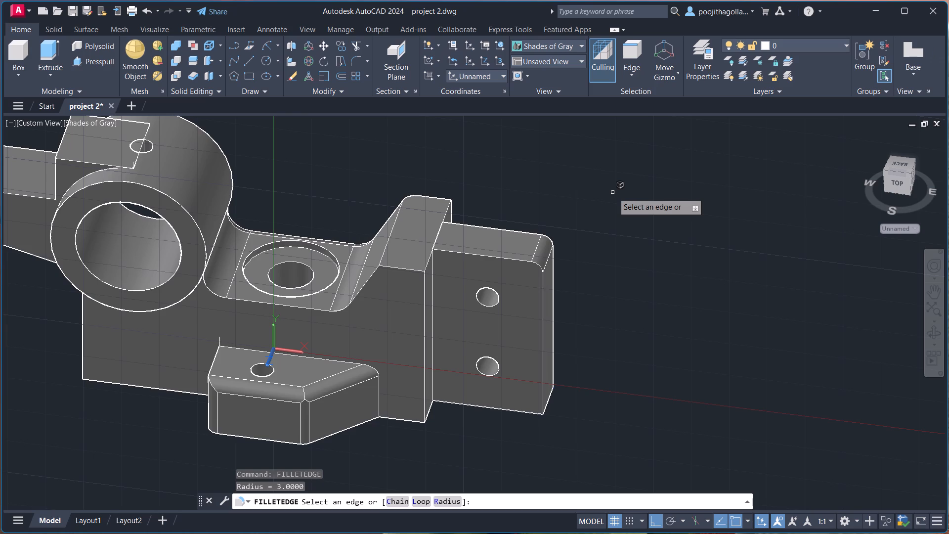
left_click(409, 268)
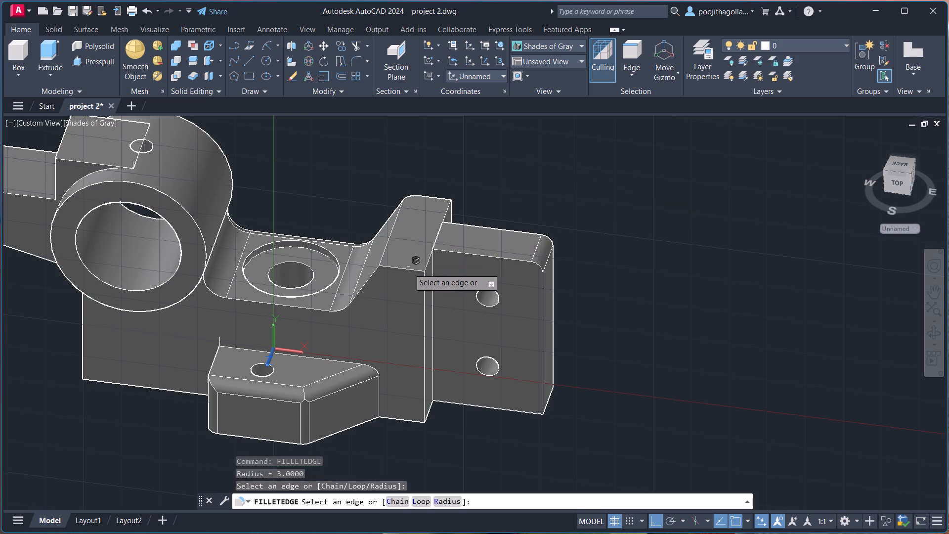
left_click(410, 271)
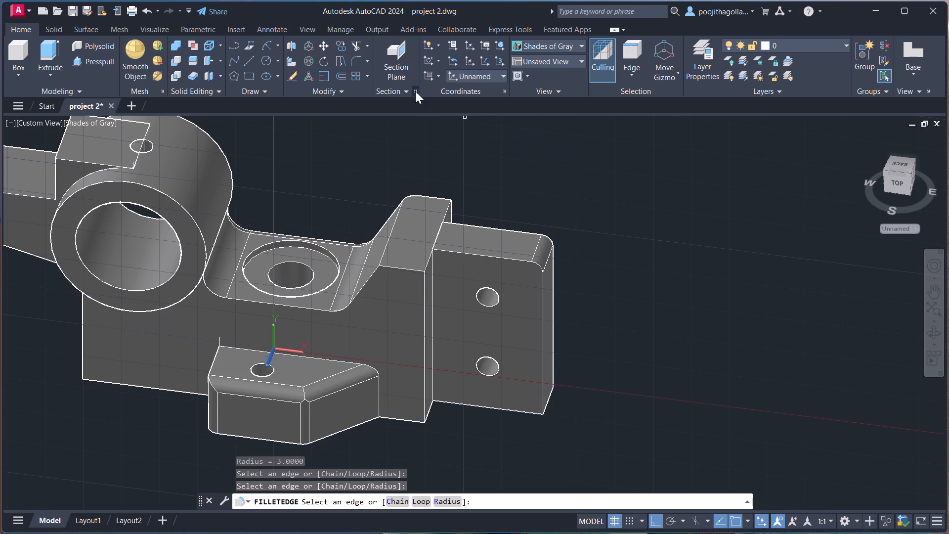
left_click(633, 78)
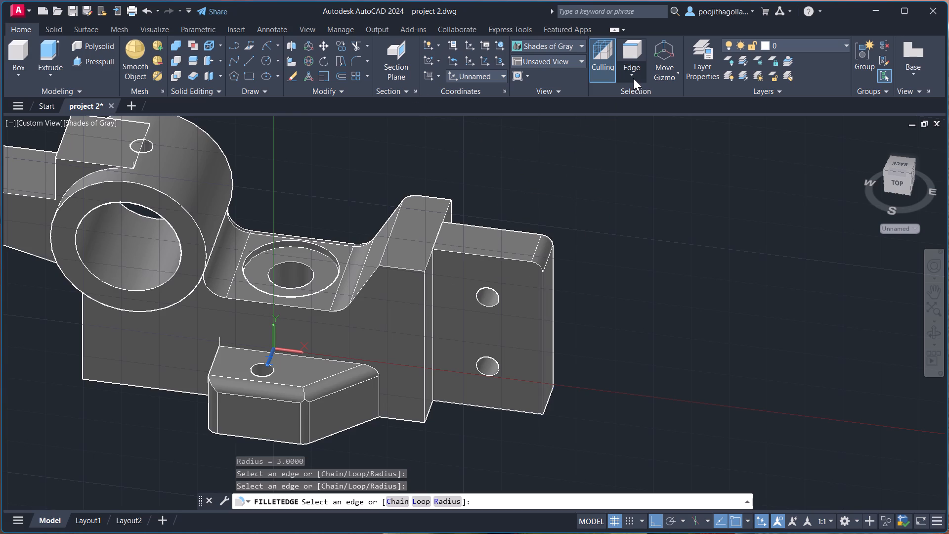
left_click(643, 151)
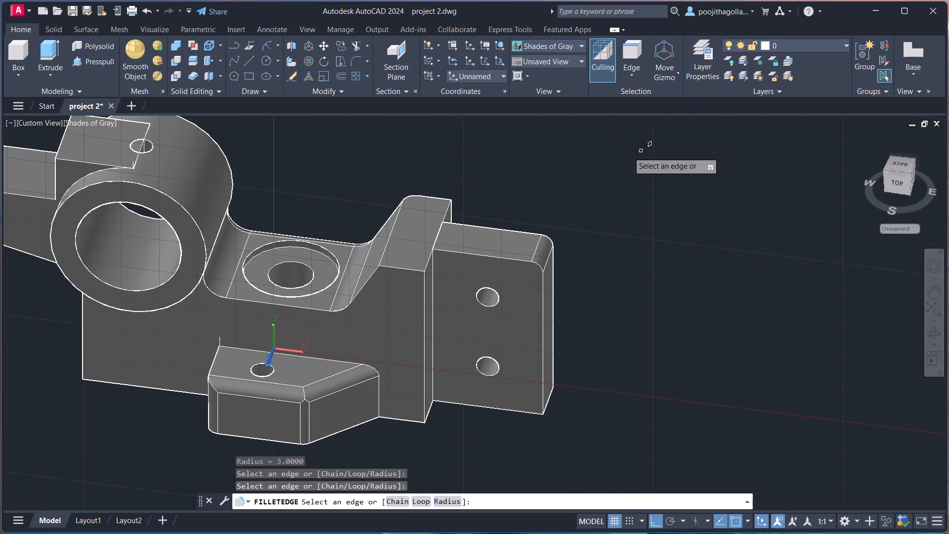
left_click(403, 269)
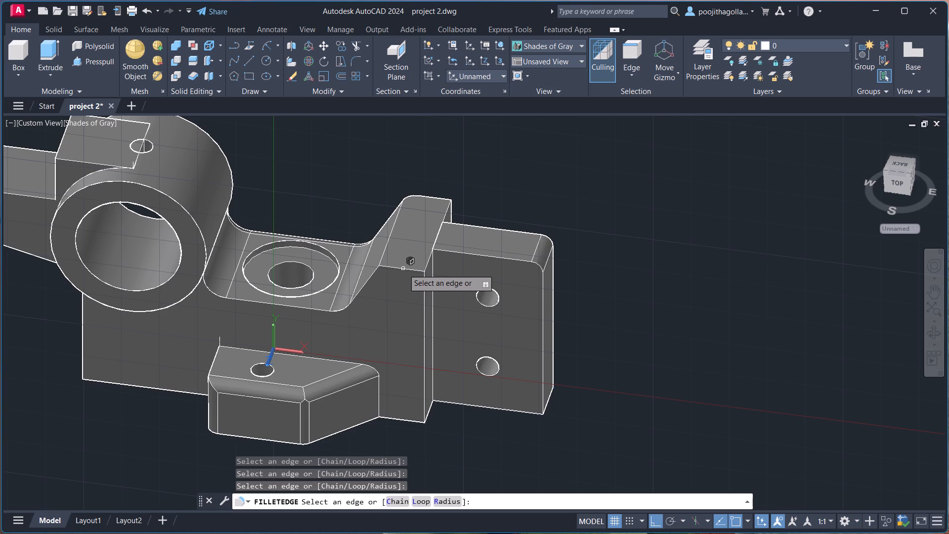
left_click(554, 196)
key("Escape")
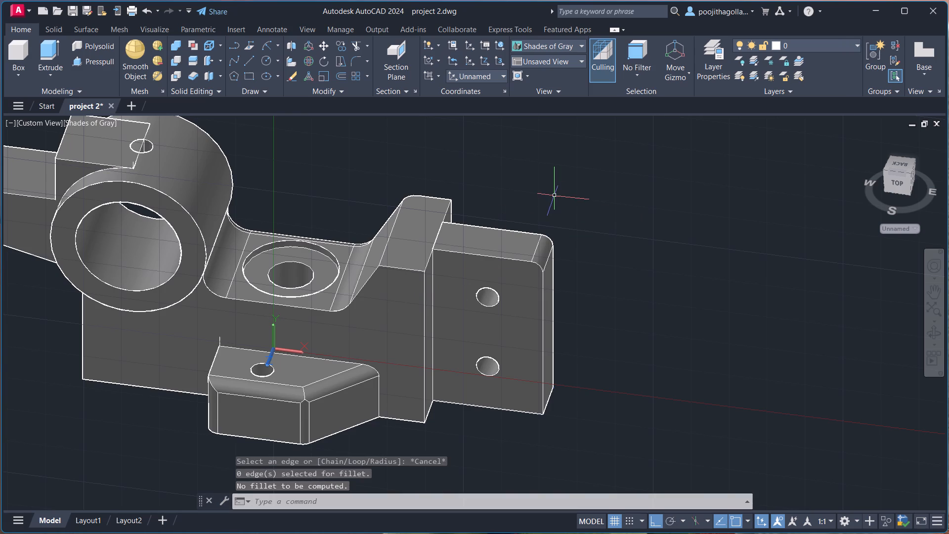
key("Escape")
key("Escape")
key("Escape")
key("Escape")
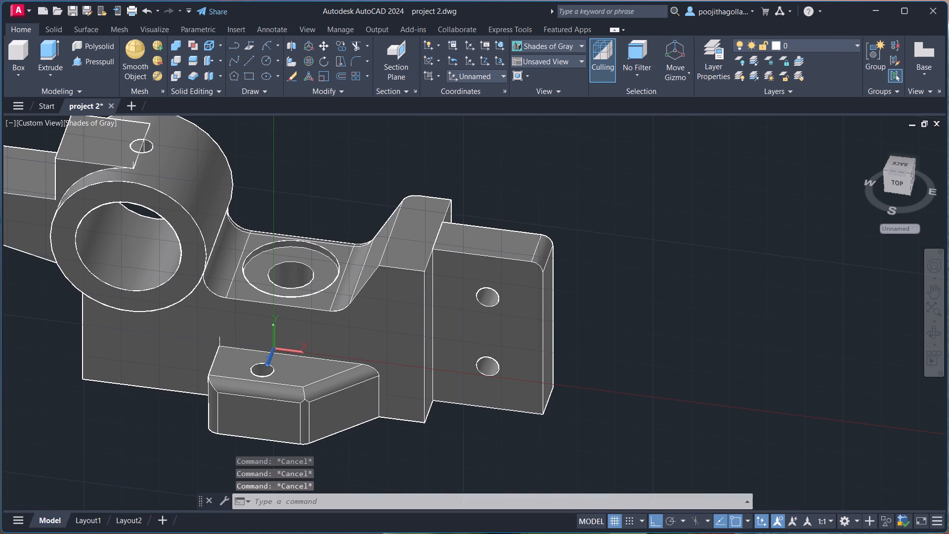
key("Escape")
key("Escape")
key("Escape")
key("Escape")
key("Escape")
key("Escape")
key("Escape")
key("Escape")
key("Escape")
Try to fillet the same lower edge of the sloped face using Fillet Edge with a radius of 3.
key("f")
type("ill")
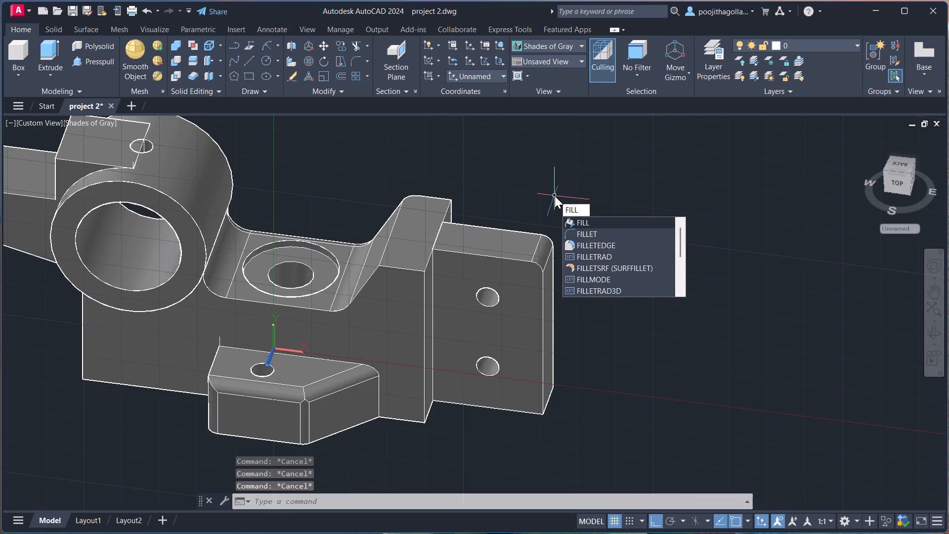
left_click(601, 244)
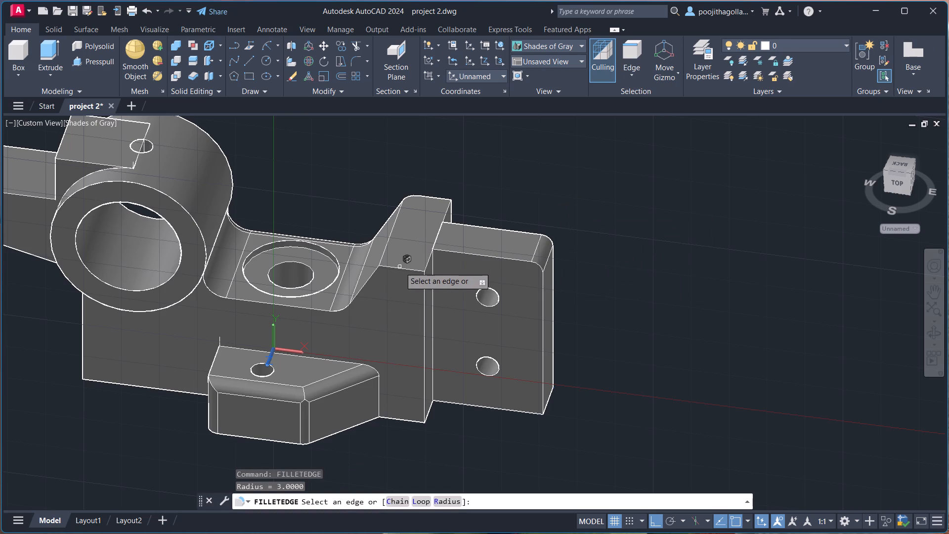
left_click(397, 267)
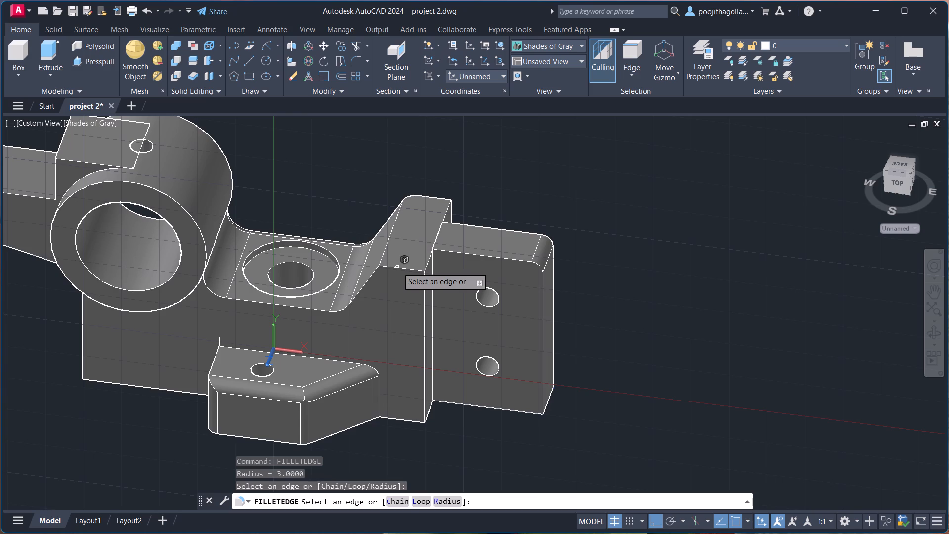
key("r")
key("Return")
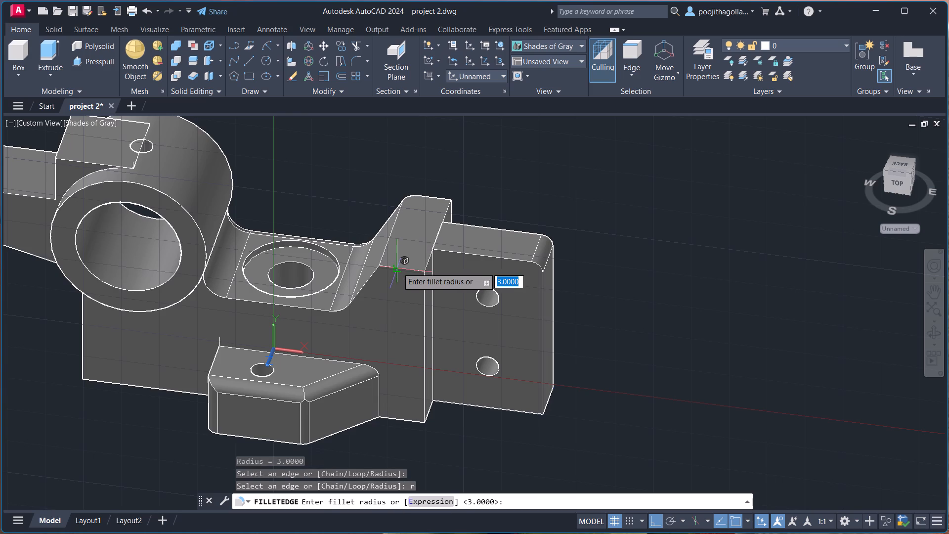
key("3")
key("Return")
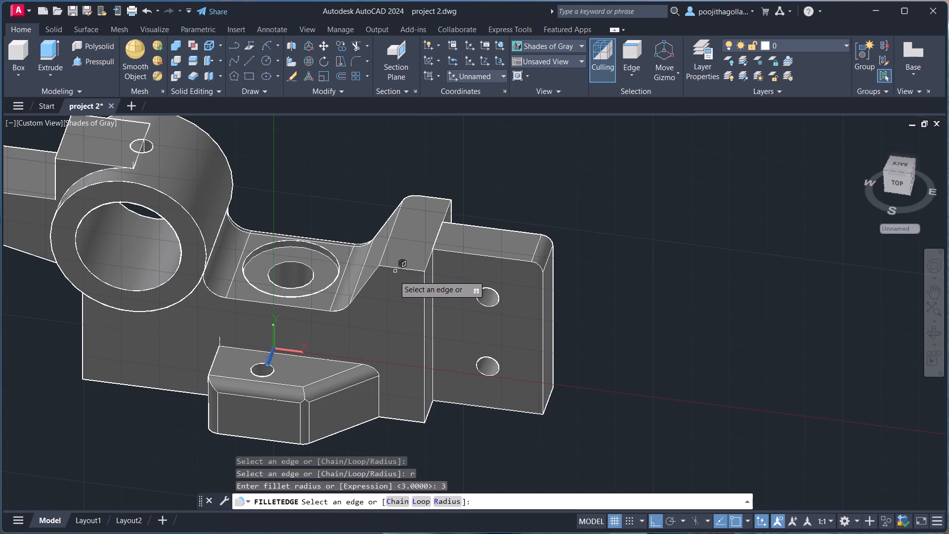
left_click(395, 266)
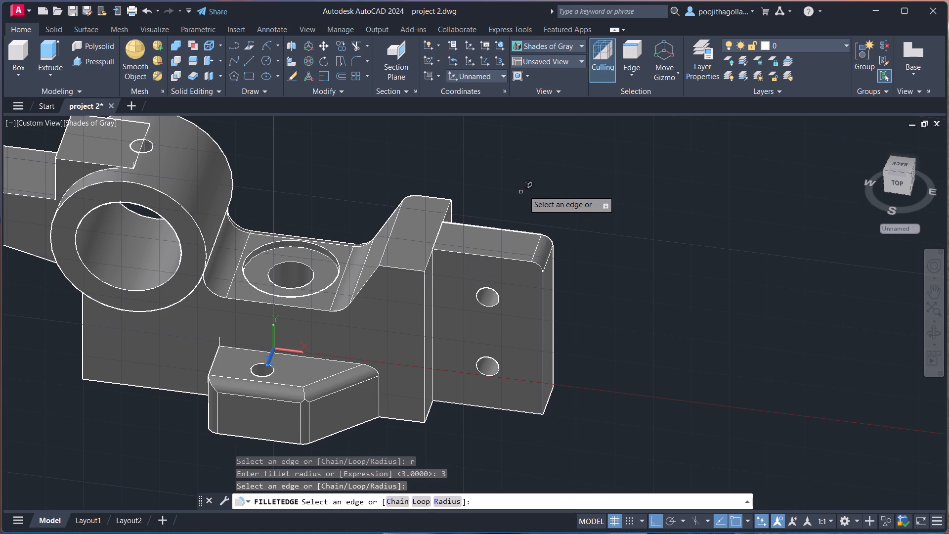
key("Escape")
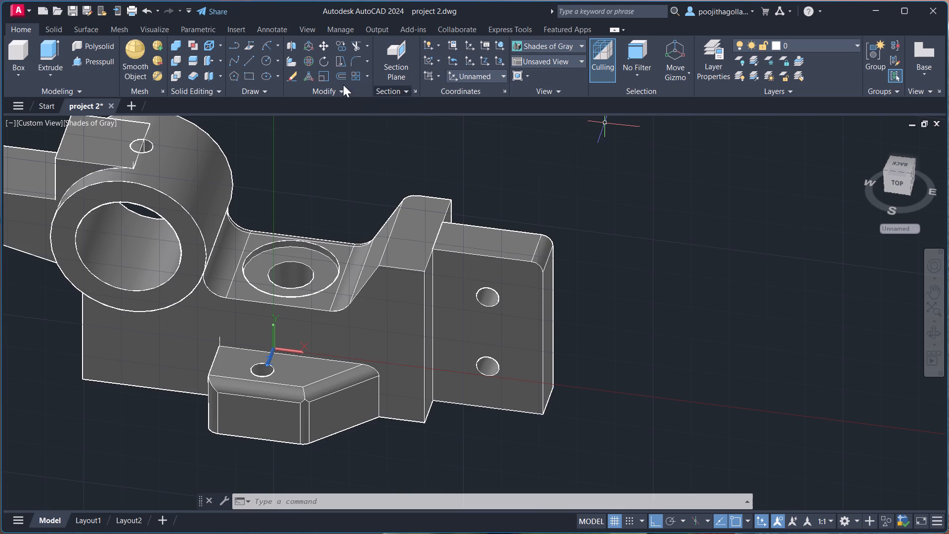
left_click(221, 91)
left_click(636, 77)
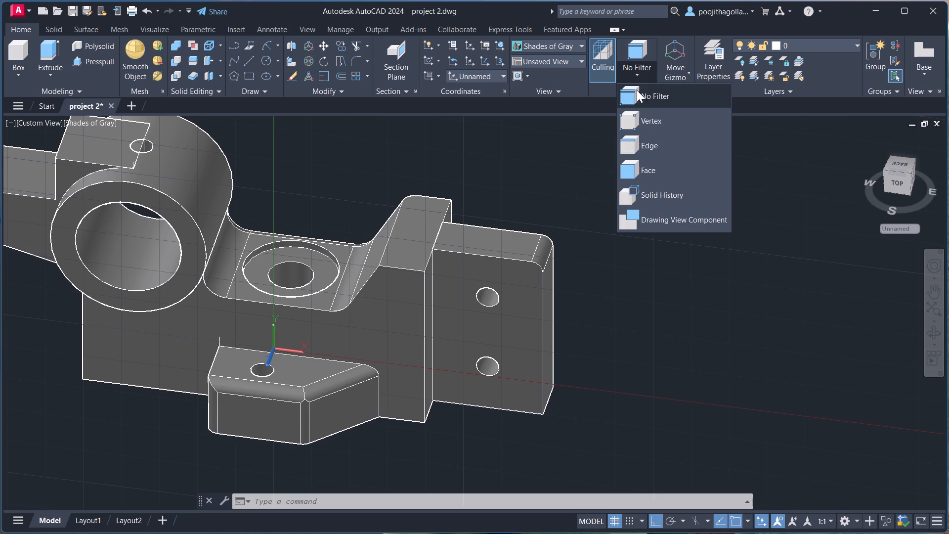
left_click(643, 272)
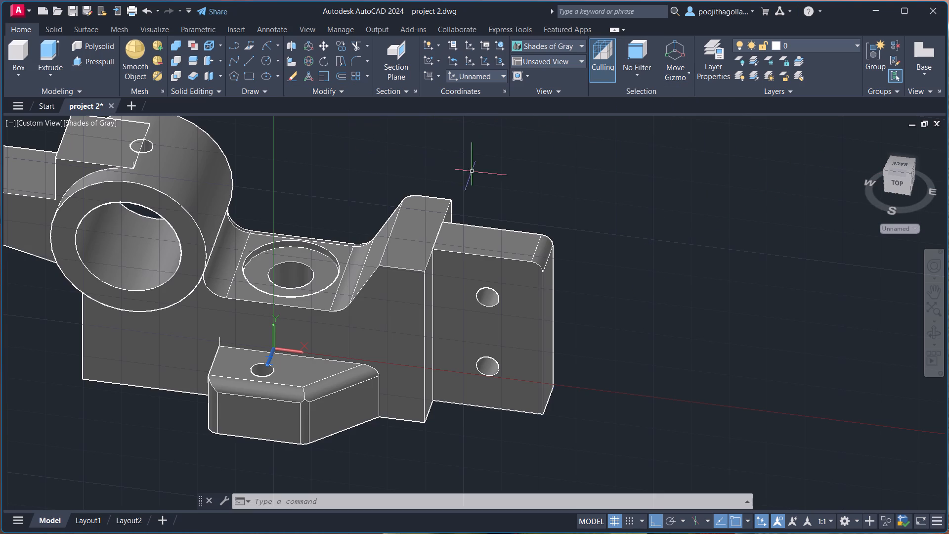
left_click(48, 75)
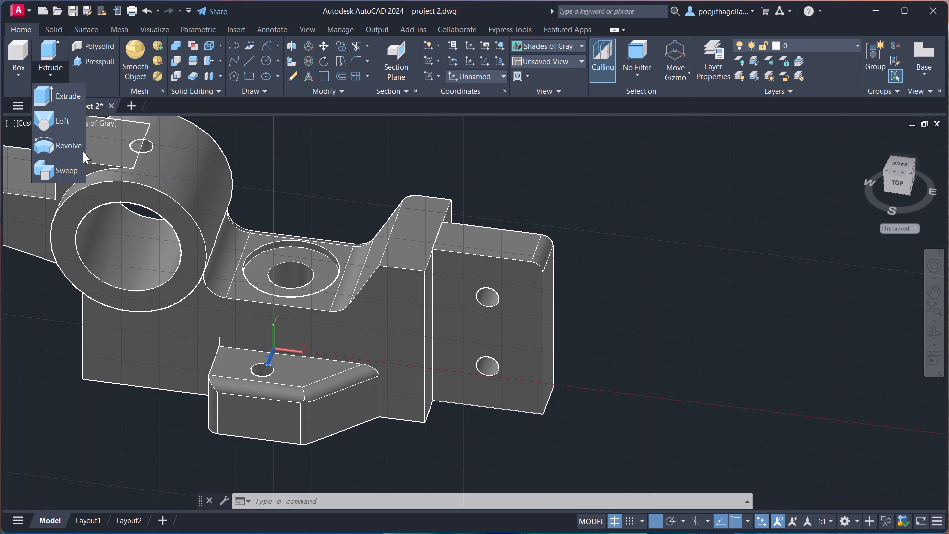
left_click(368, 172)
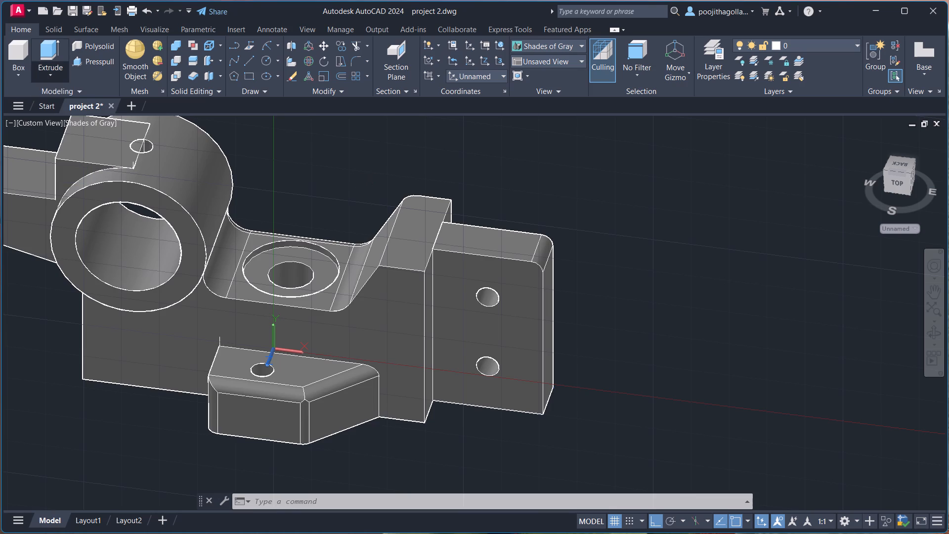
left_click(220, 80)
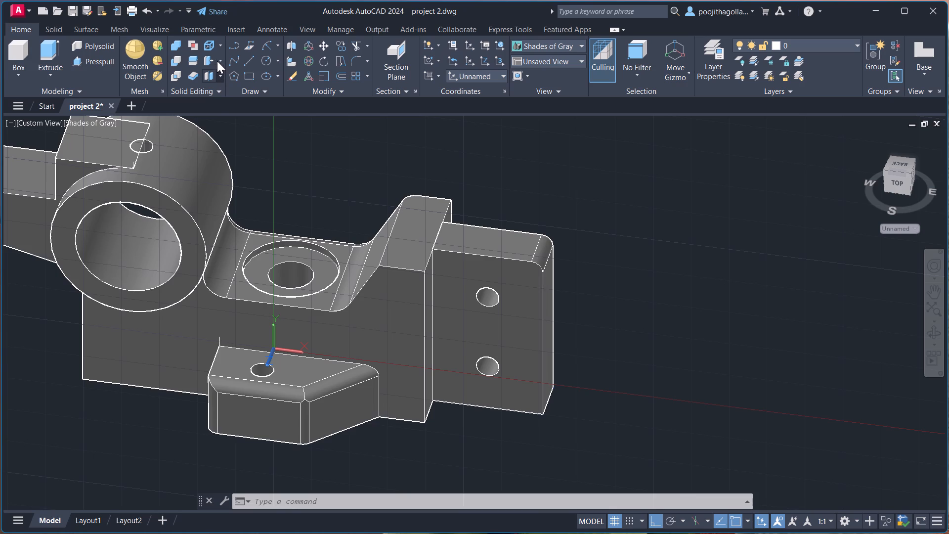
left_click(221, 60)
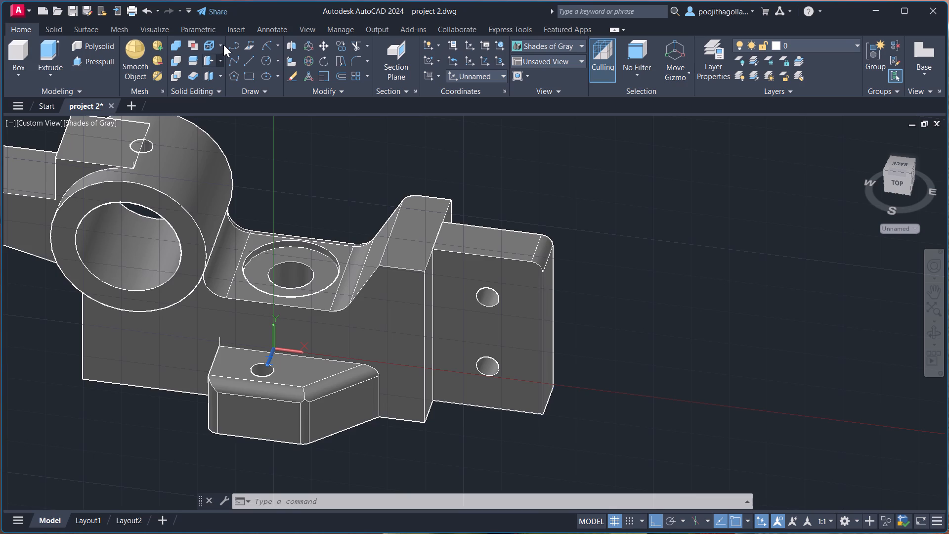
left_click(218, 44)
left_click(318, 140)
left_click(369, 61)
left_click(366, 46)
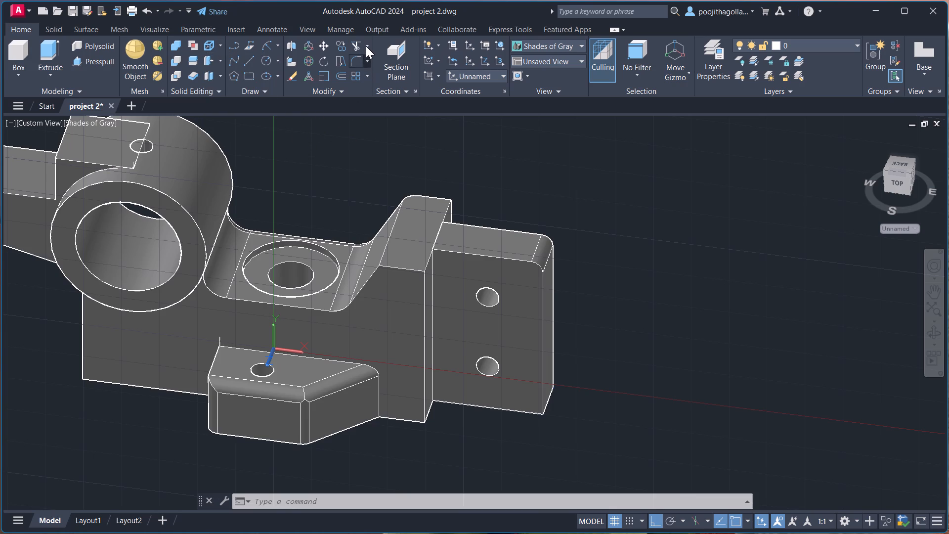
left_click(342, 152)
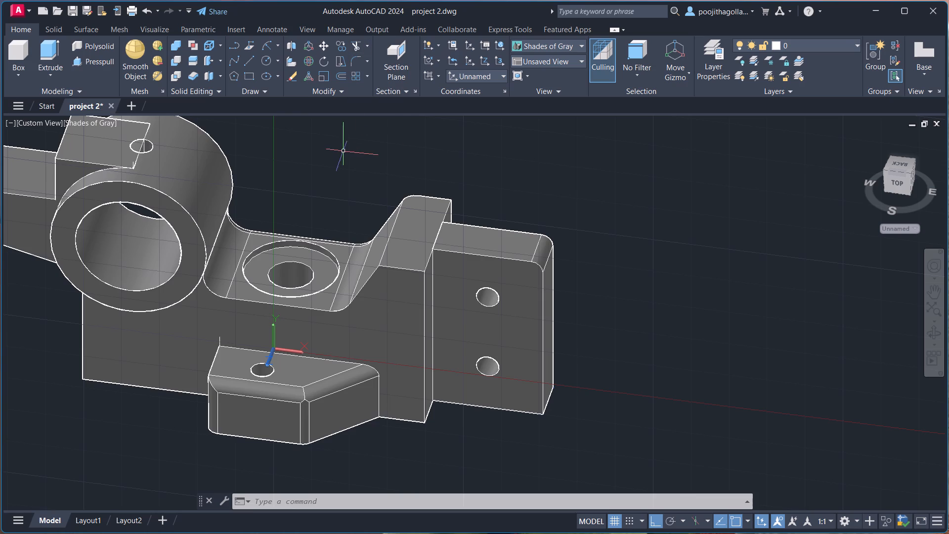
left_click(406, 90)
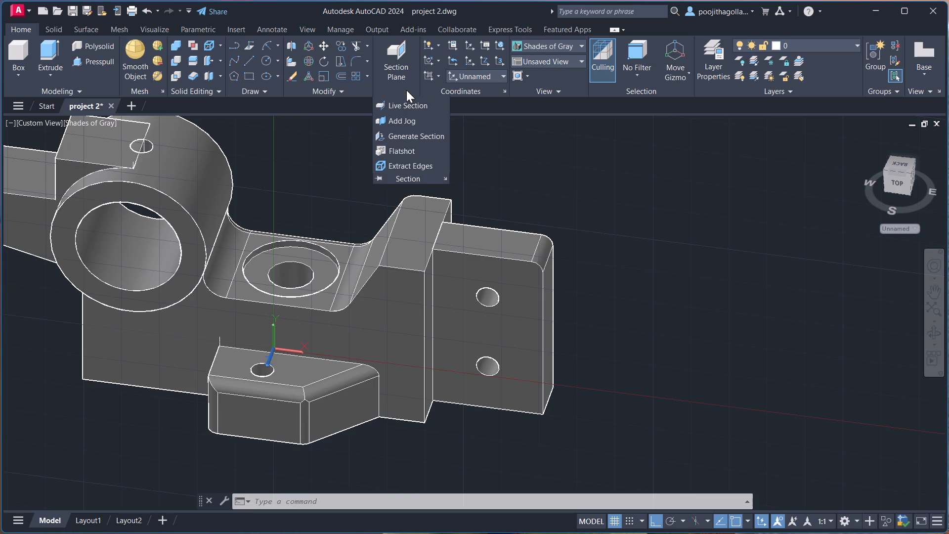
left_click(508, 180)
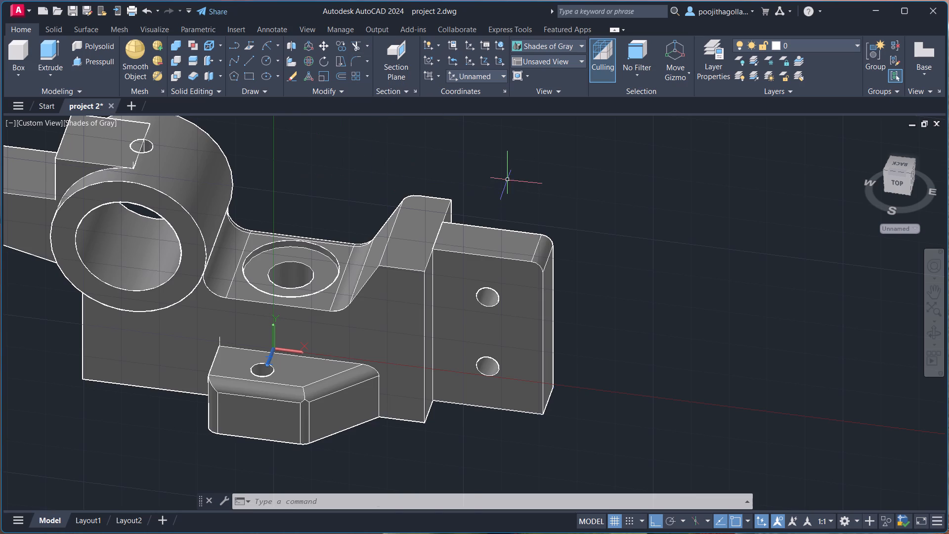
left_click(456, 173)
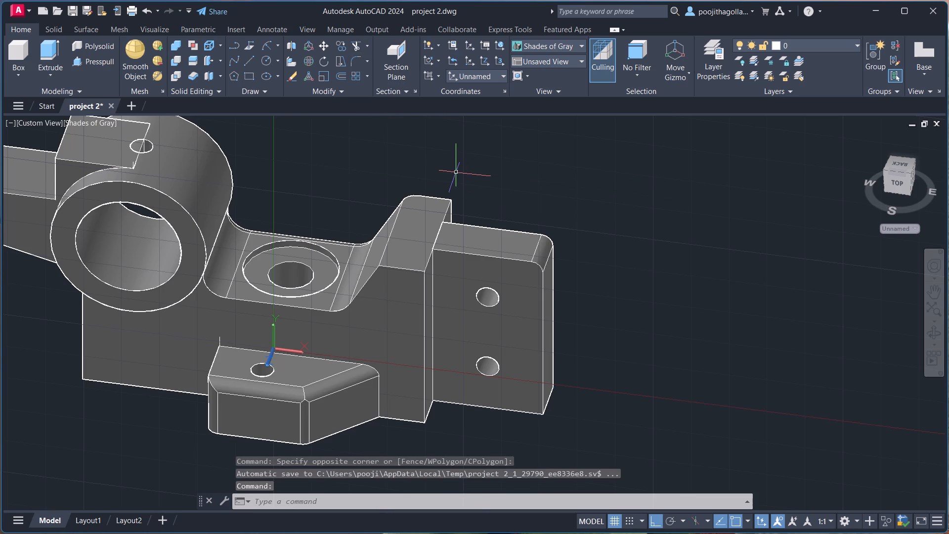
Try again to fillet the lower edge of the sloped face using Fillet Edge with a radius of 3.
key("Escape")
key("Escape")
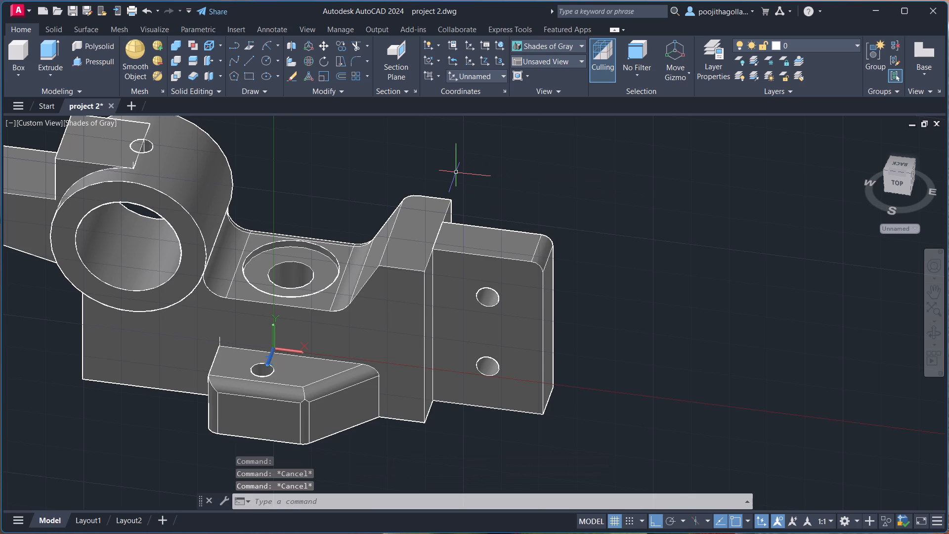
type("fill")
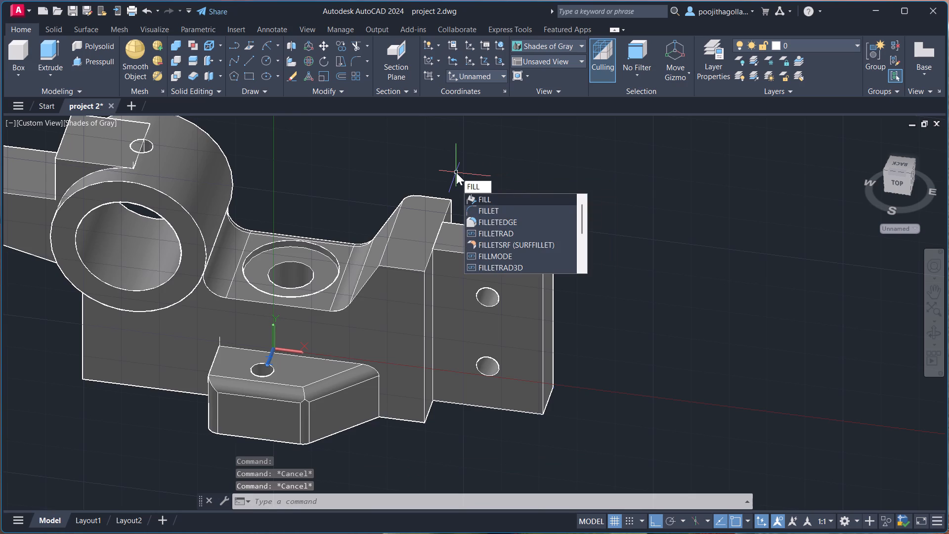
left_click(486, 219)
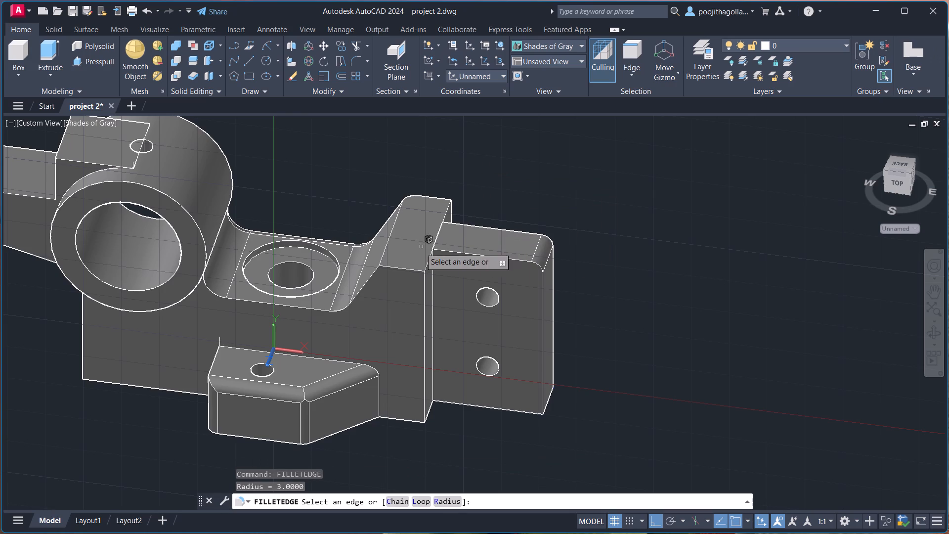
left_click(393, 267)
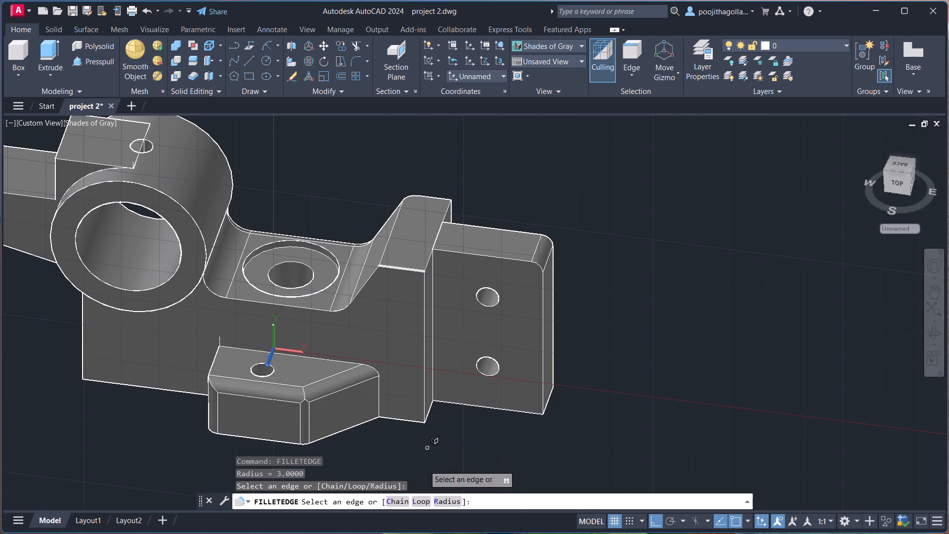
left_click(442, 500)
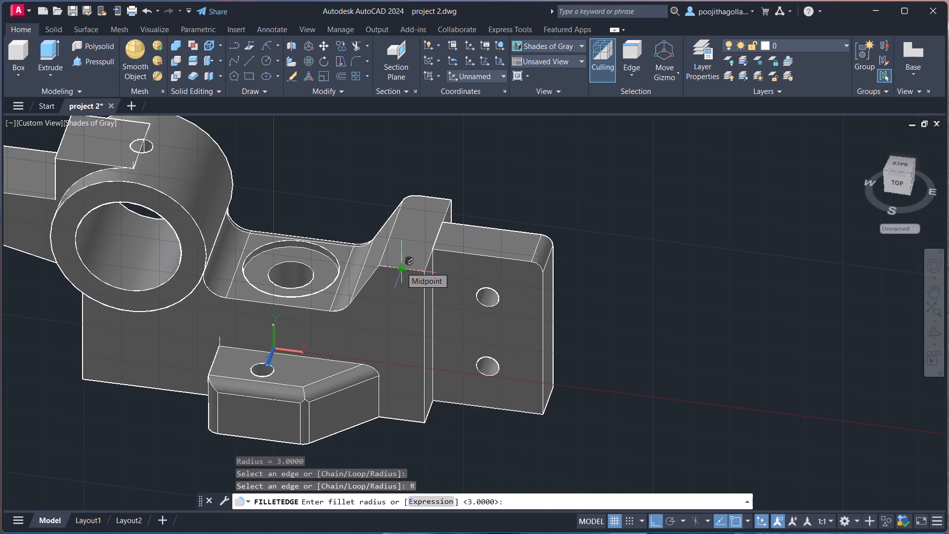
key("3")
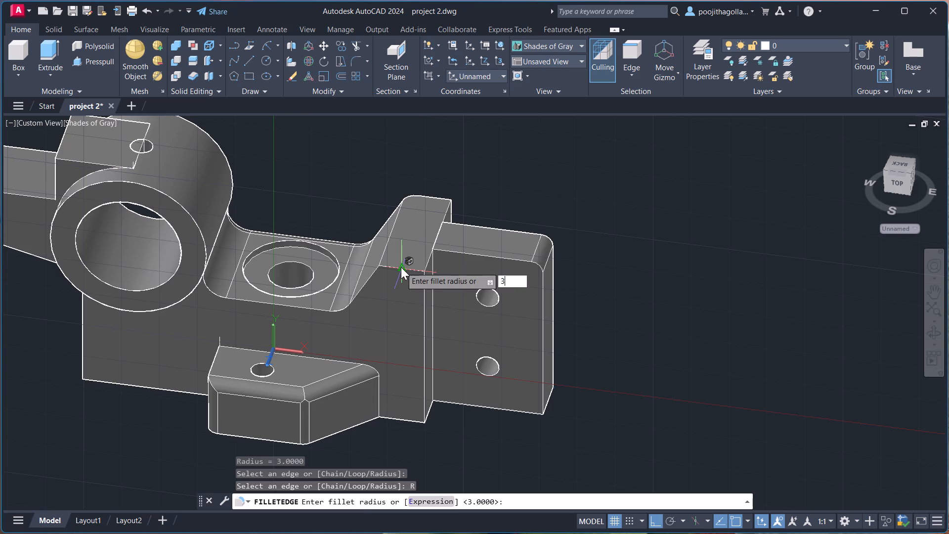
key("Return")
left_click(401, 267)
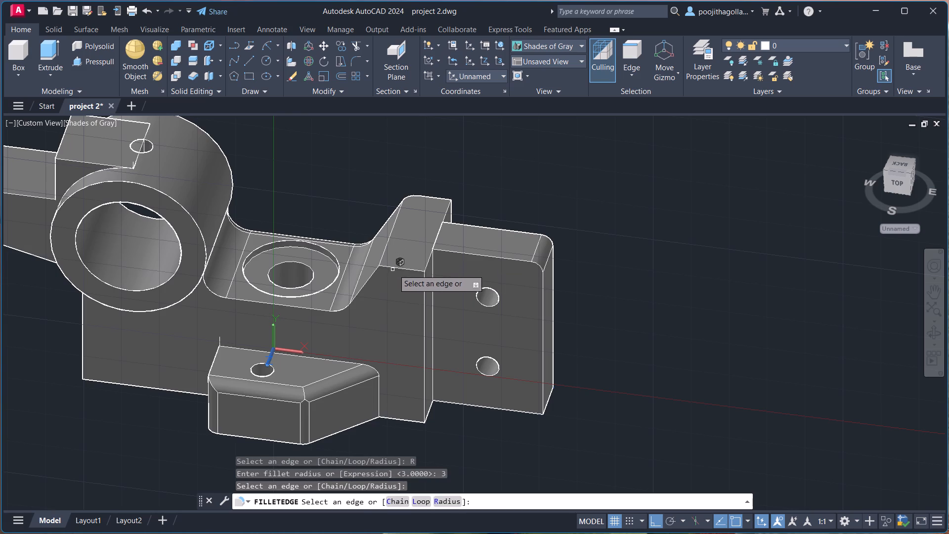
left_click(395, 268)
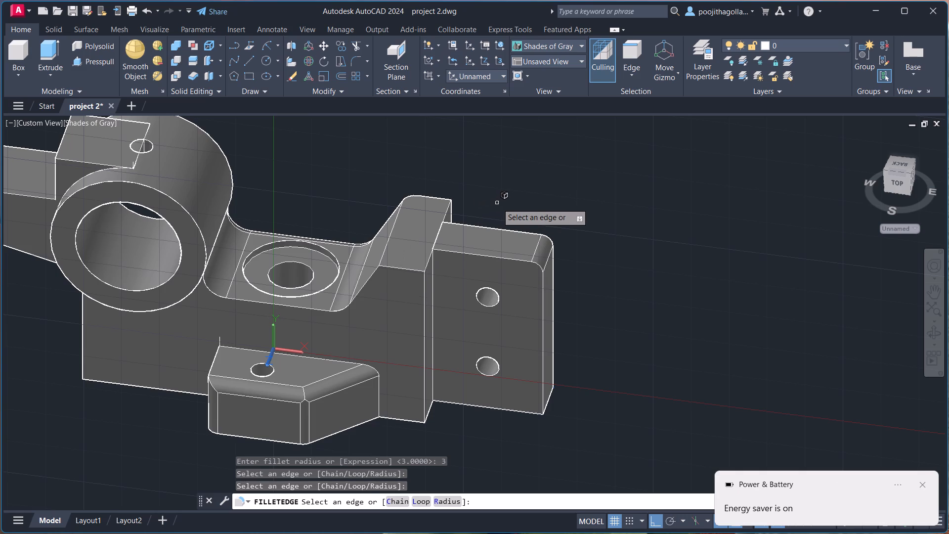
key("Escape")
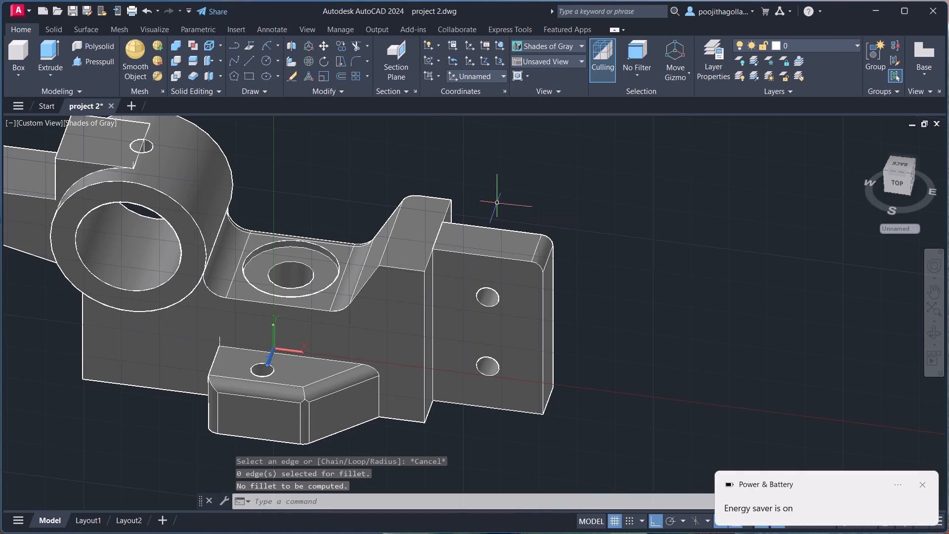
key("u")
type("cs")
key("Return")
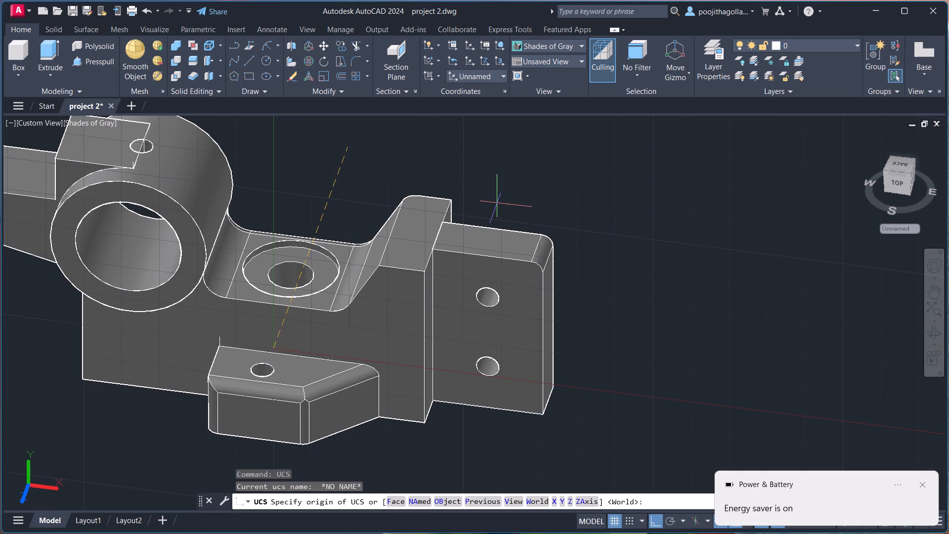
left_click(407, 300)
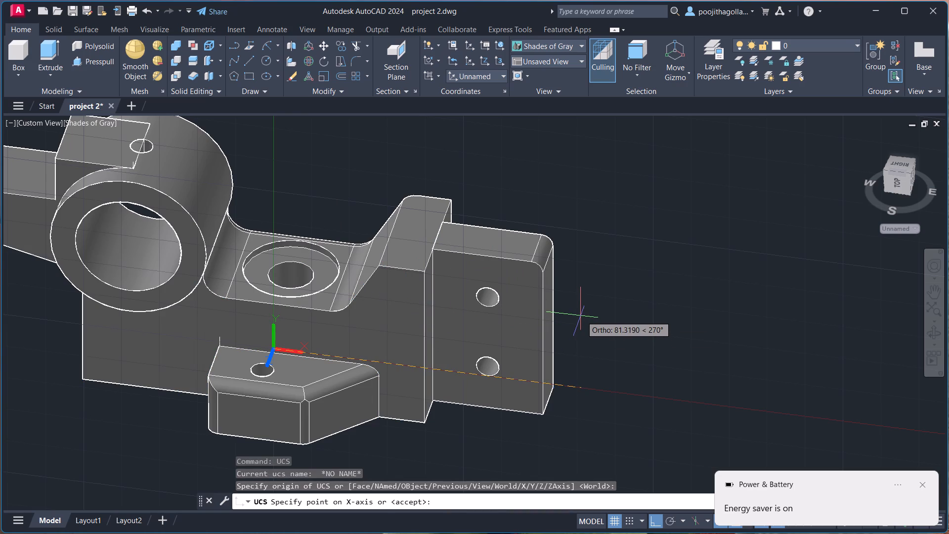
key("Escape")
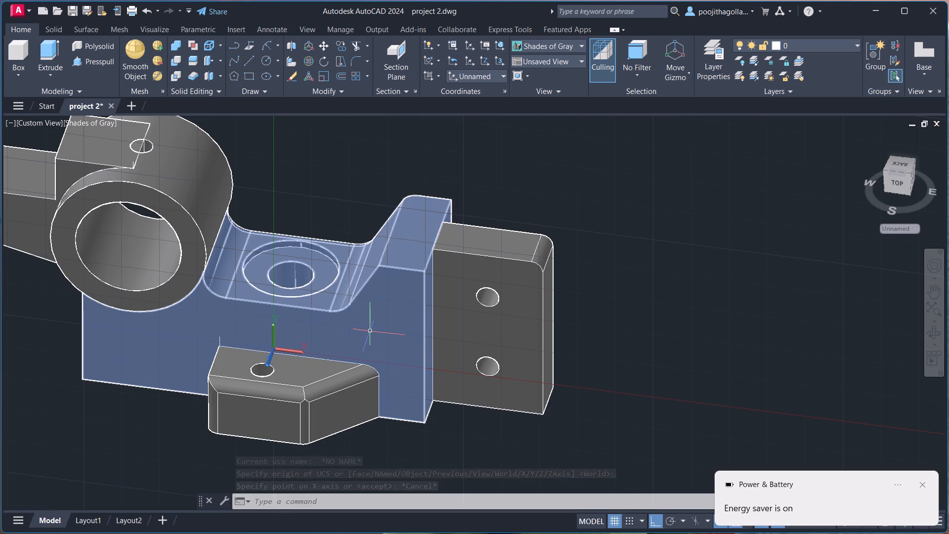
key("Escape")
Place the UCS origin at the midpoint of the sloped face's lower edge, with X along the edge and Y perpendicular to it.
type("ucs")
key("Return")
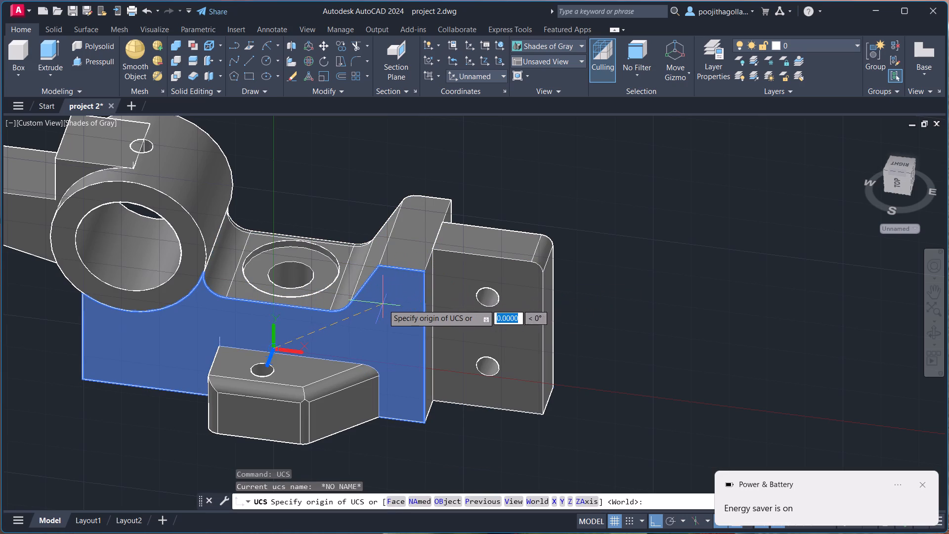
left_click(404, 269)
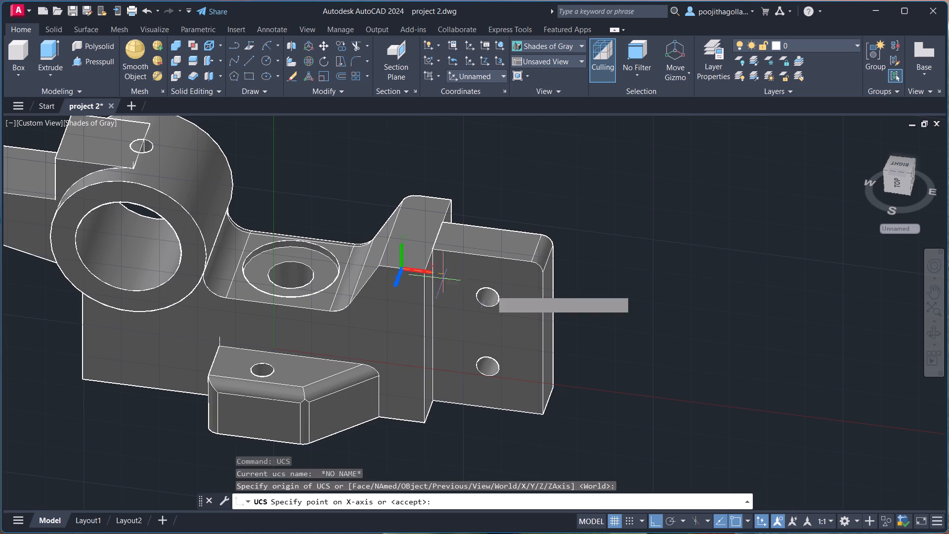
left_click(648, 309)
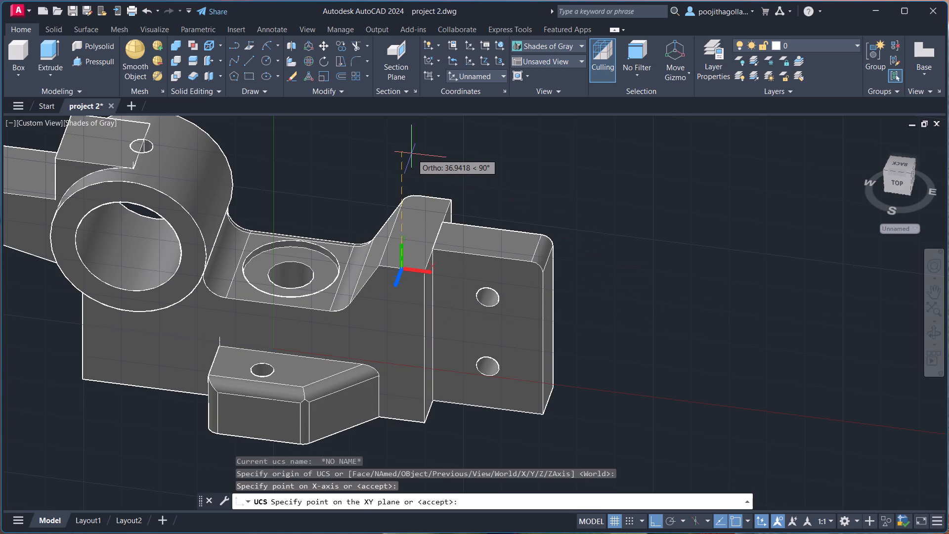
left_click(412, 154)
key("Escape")
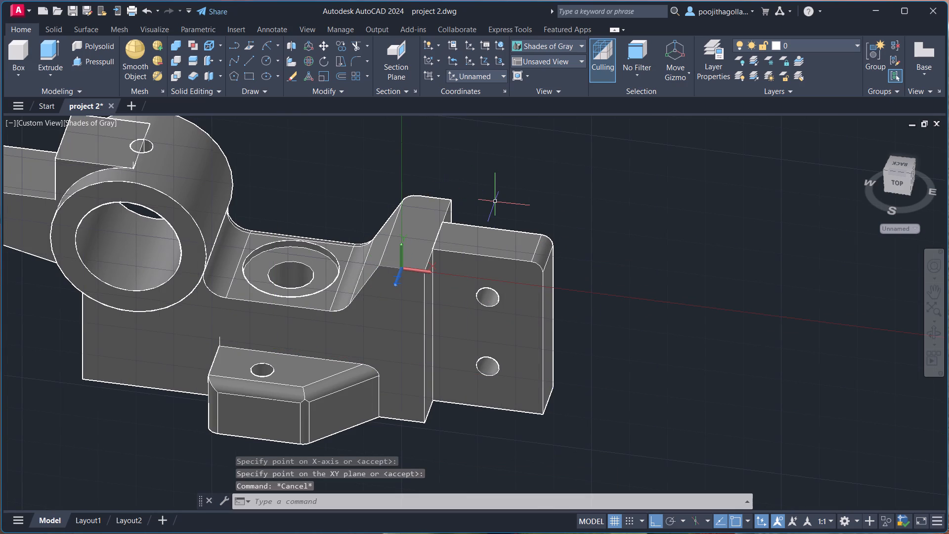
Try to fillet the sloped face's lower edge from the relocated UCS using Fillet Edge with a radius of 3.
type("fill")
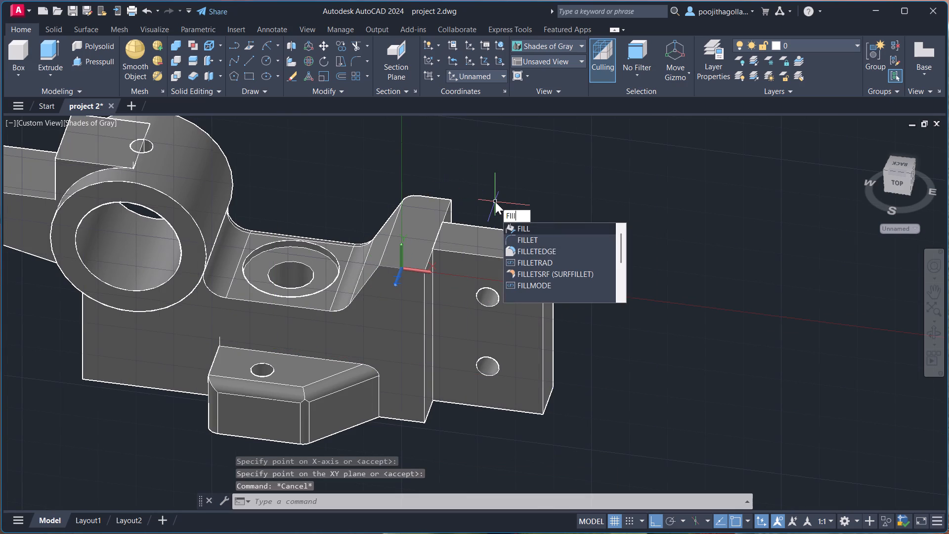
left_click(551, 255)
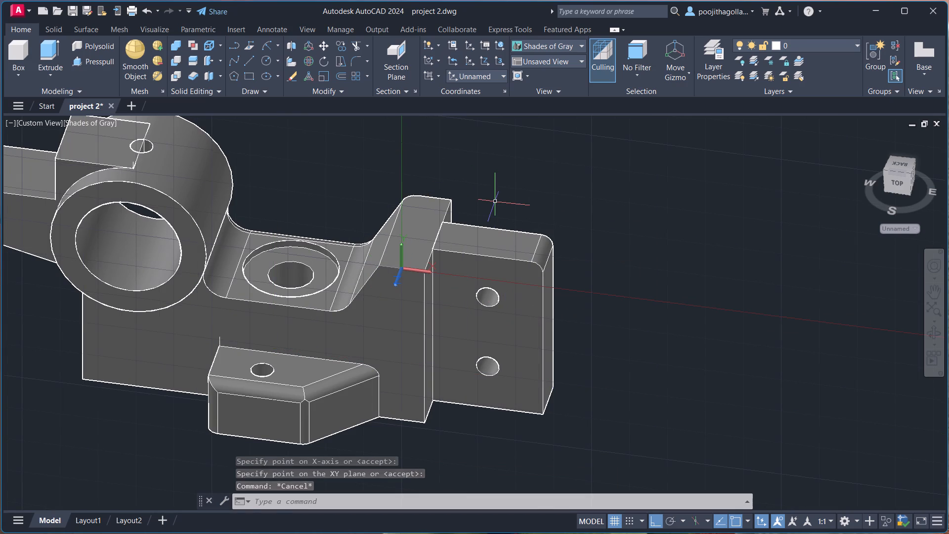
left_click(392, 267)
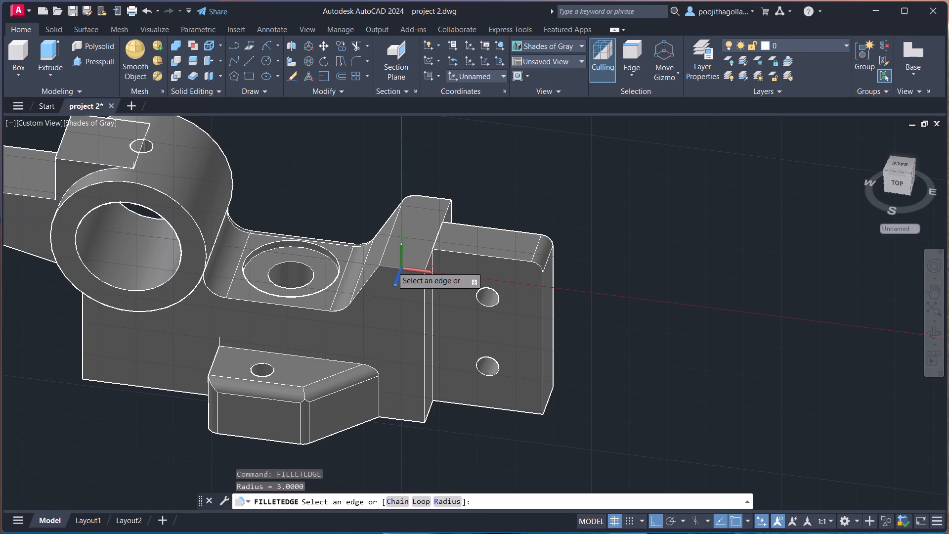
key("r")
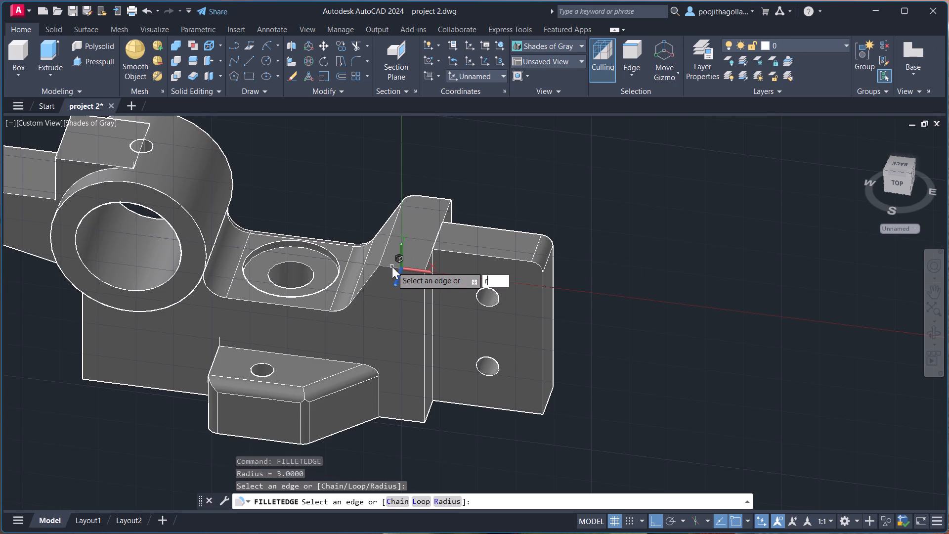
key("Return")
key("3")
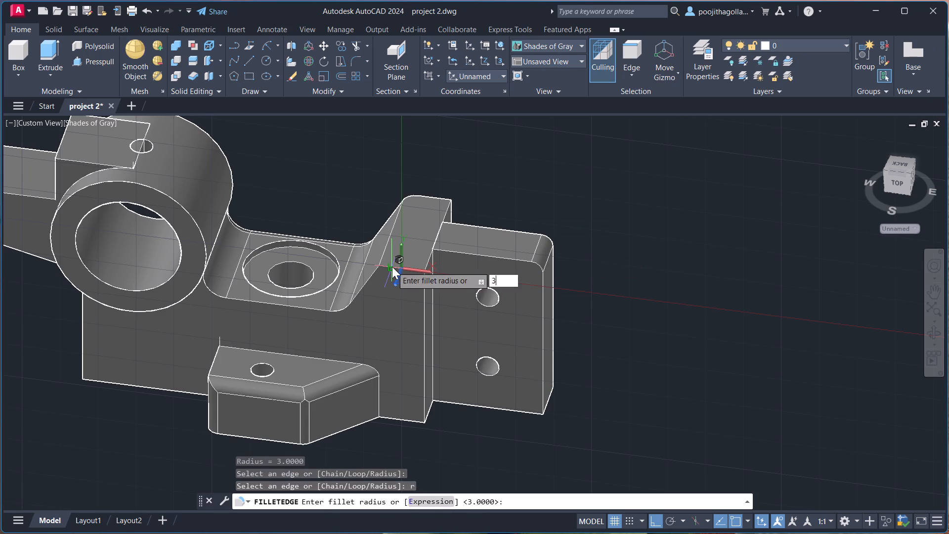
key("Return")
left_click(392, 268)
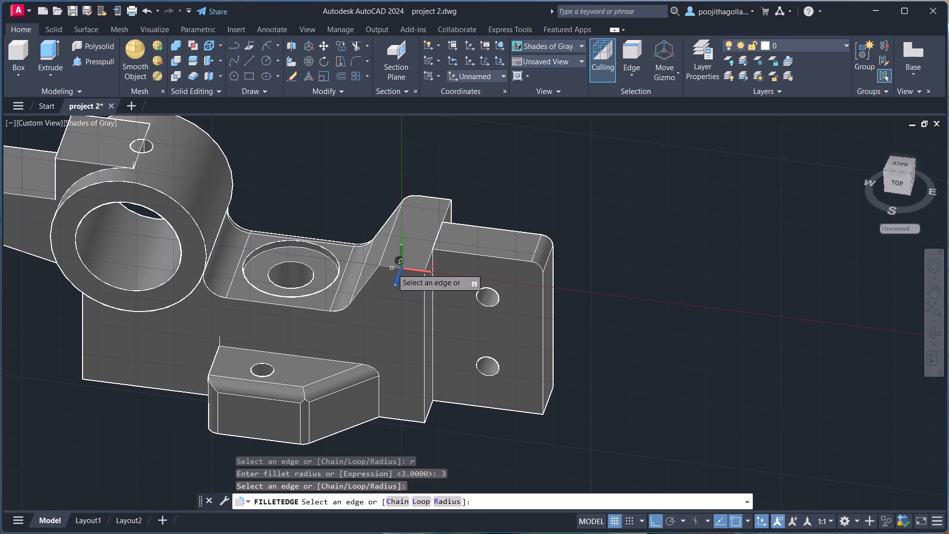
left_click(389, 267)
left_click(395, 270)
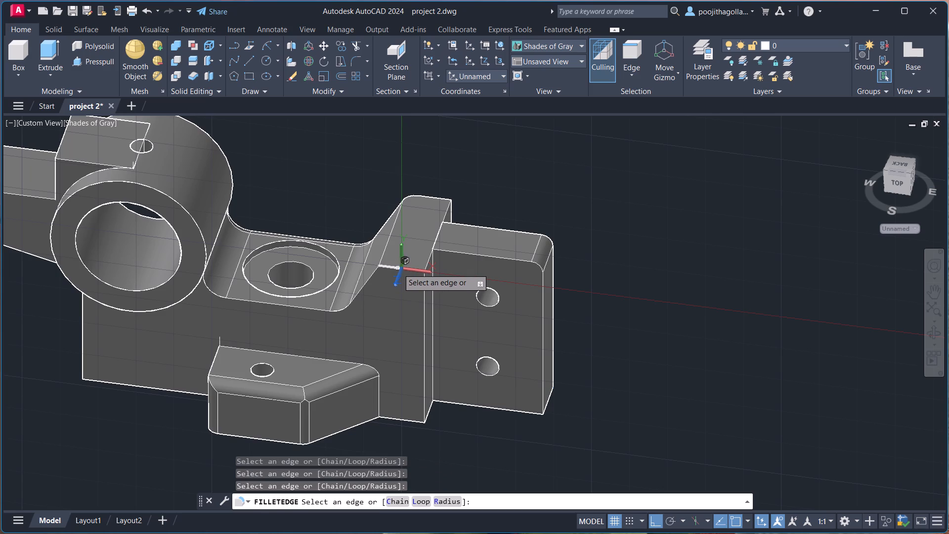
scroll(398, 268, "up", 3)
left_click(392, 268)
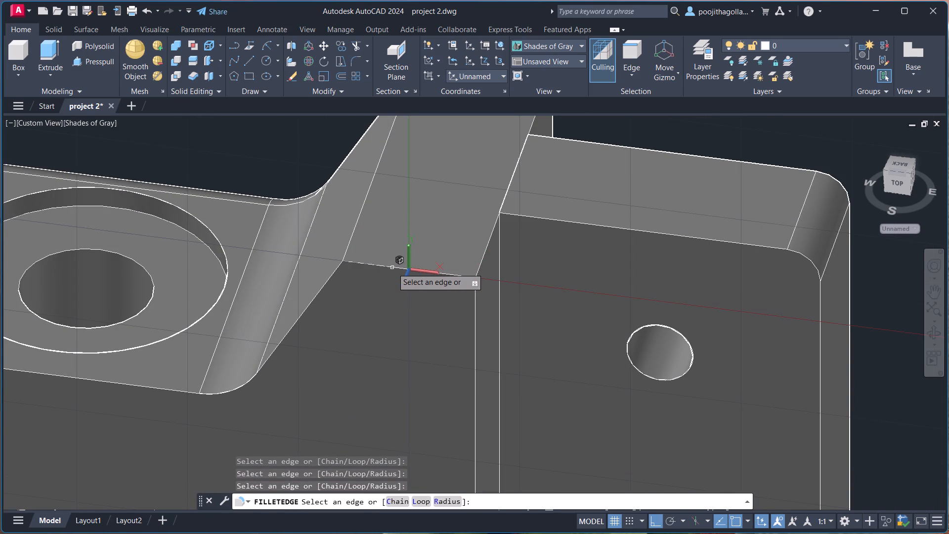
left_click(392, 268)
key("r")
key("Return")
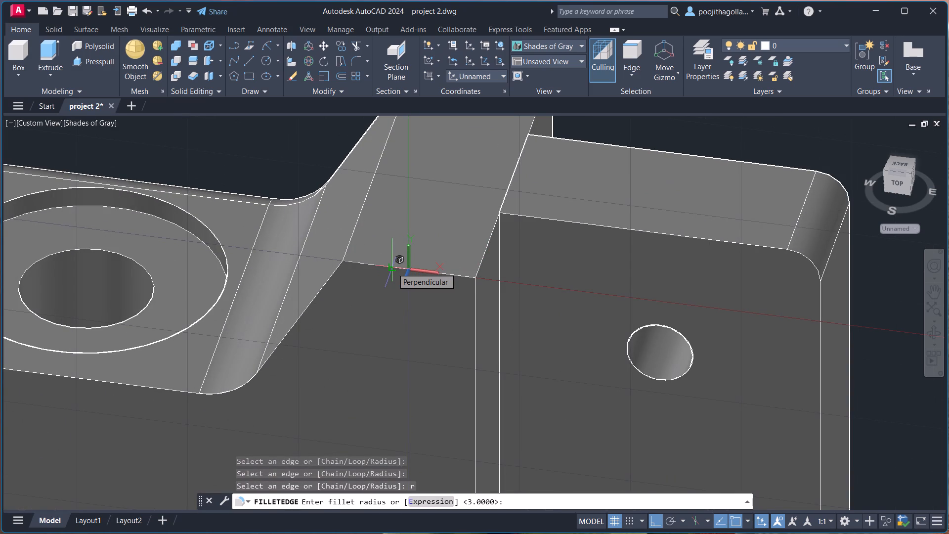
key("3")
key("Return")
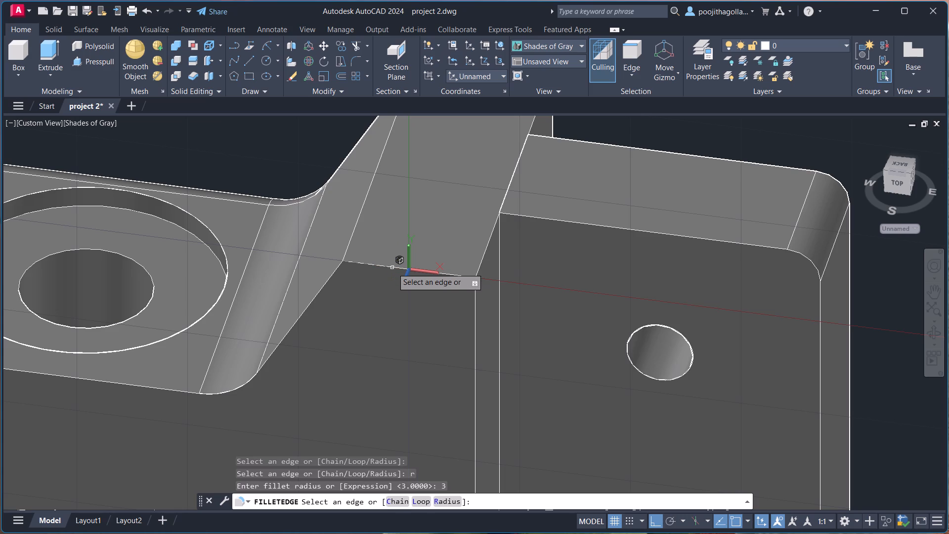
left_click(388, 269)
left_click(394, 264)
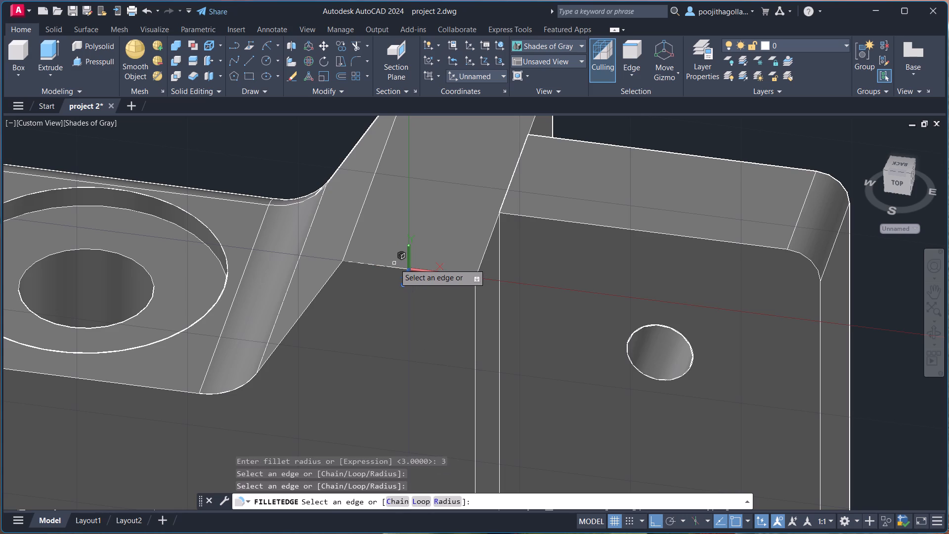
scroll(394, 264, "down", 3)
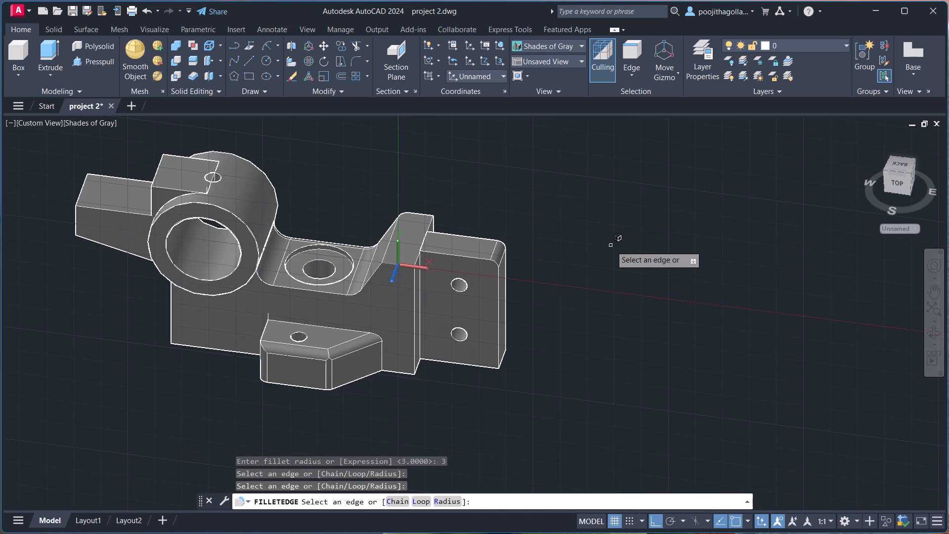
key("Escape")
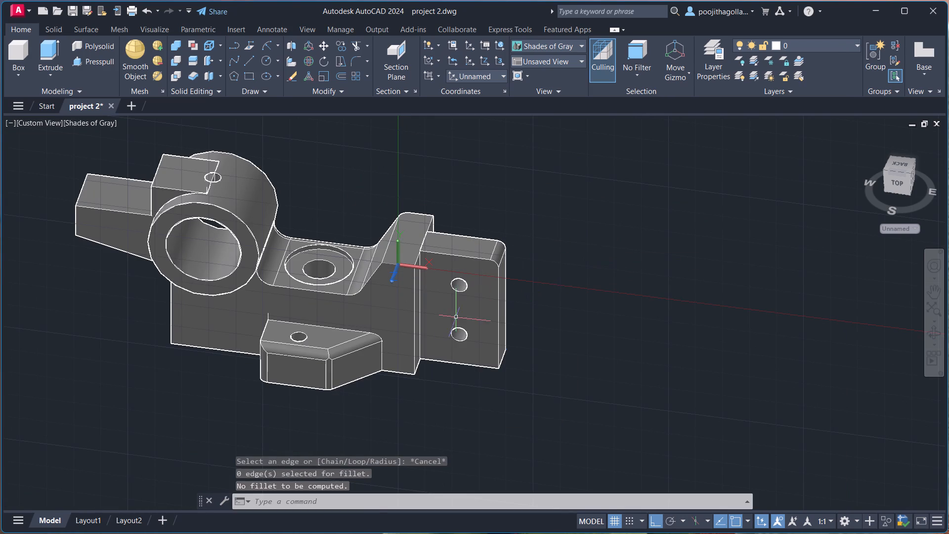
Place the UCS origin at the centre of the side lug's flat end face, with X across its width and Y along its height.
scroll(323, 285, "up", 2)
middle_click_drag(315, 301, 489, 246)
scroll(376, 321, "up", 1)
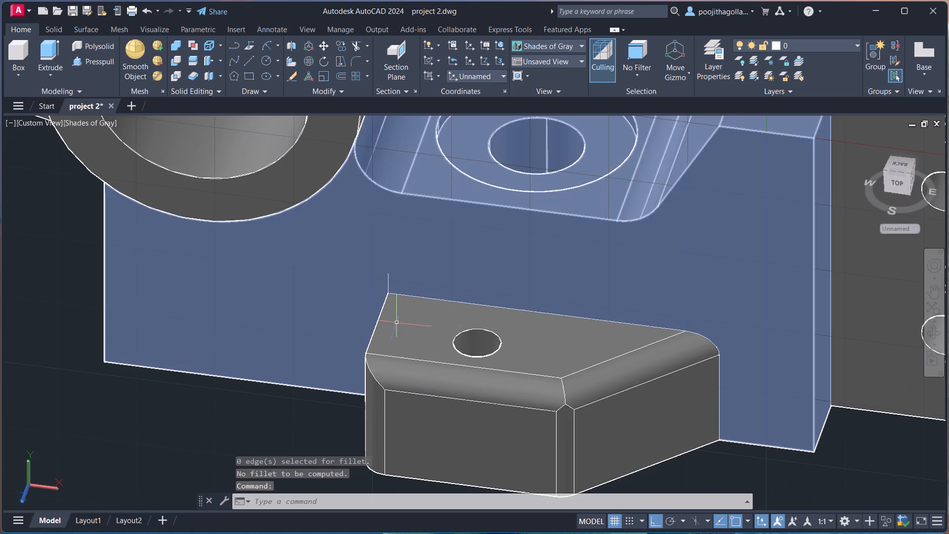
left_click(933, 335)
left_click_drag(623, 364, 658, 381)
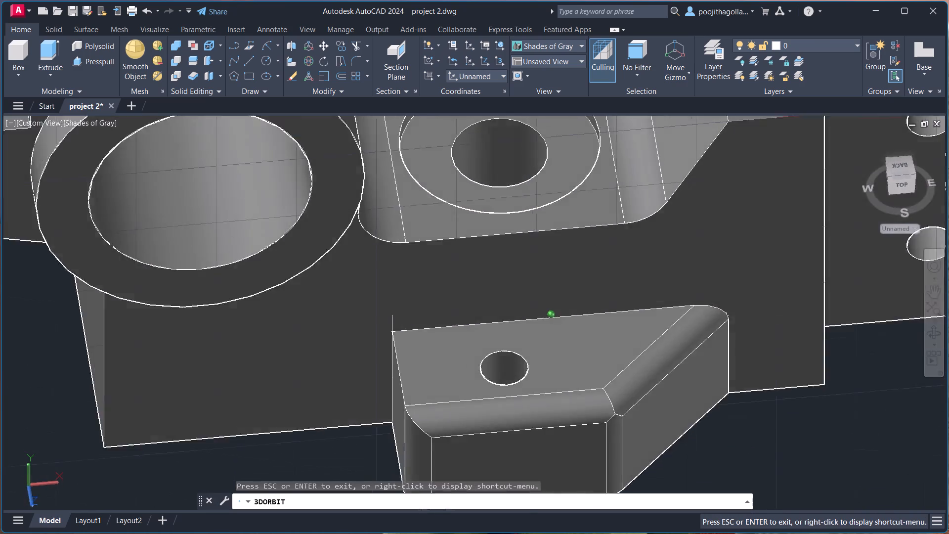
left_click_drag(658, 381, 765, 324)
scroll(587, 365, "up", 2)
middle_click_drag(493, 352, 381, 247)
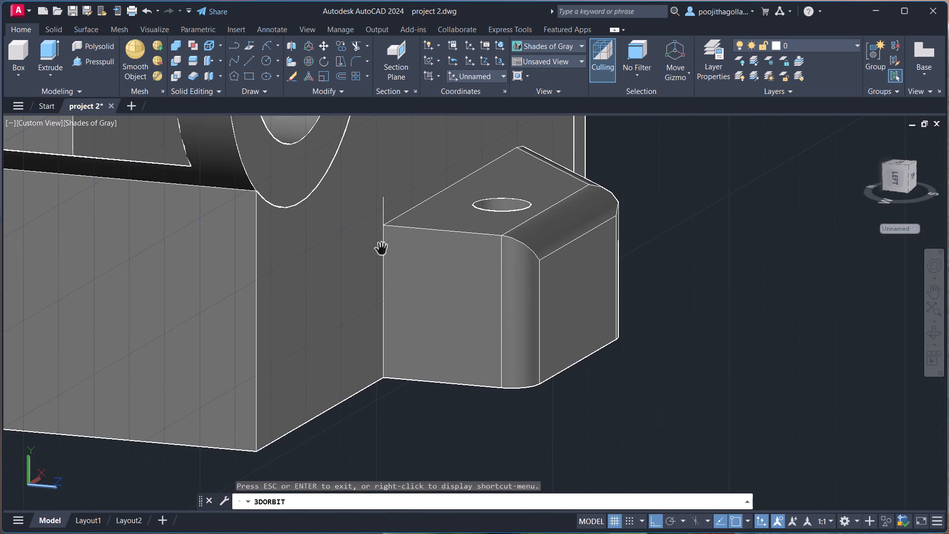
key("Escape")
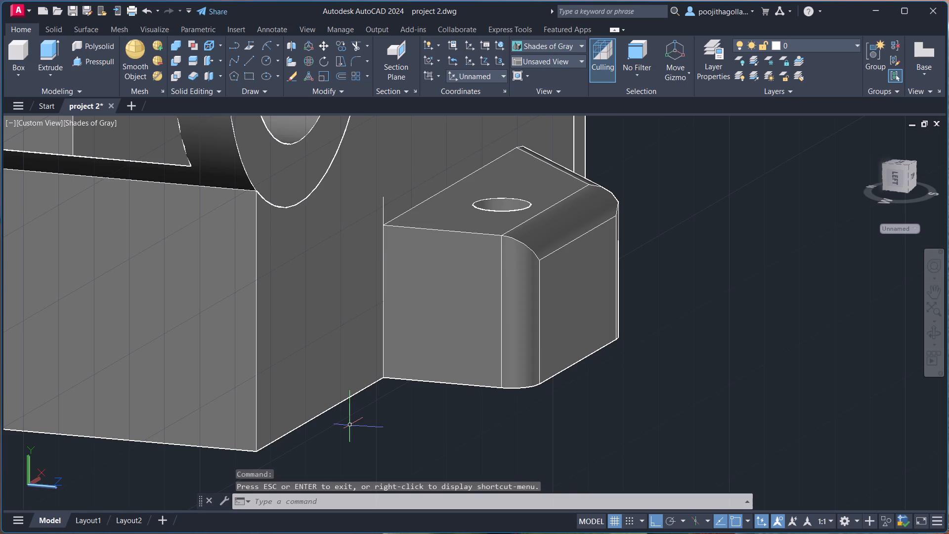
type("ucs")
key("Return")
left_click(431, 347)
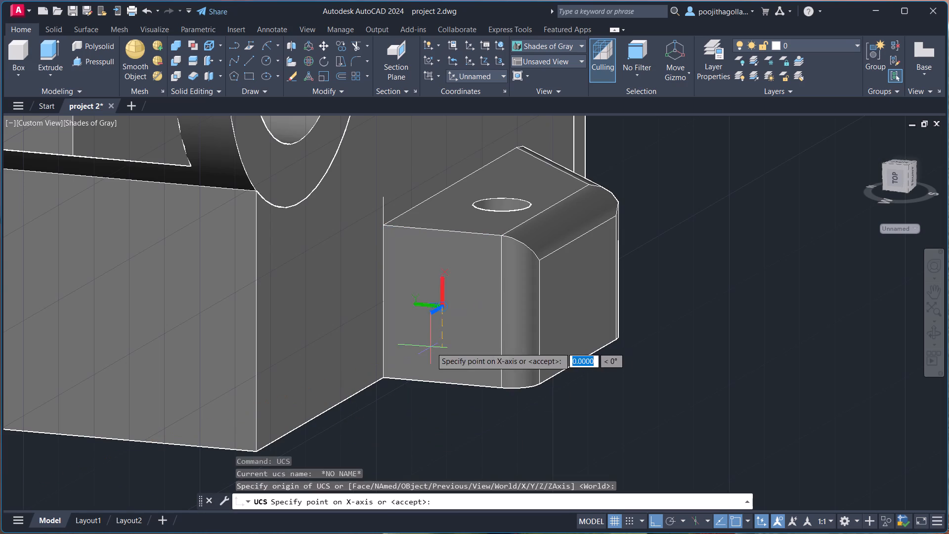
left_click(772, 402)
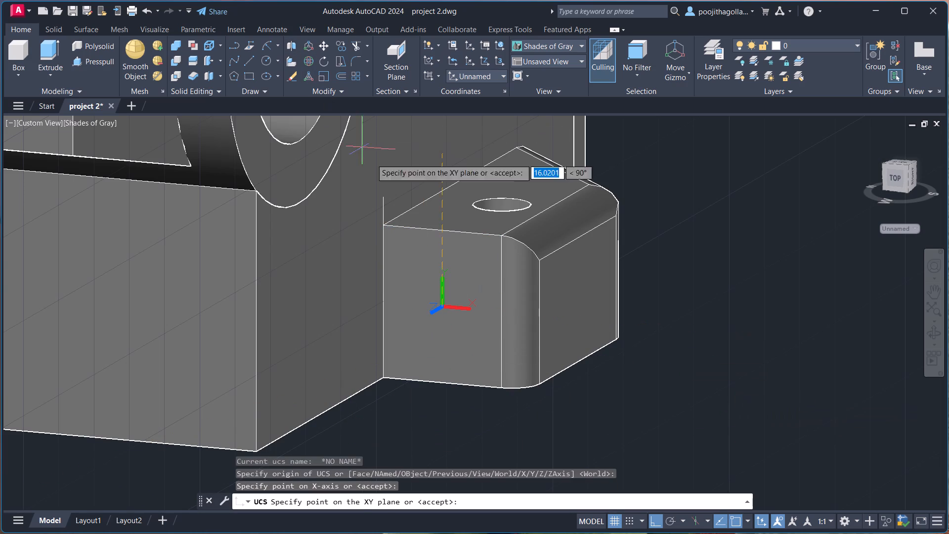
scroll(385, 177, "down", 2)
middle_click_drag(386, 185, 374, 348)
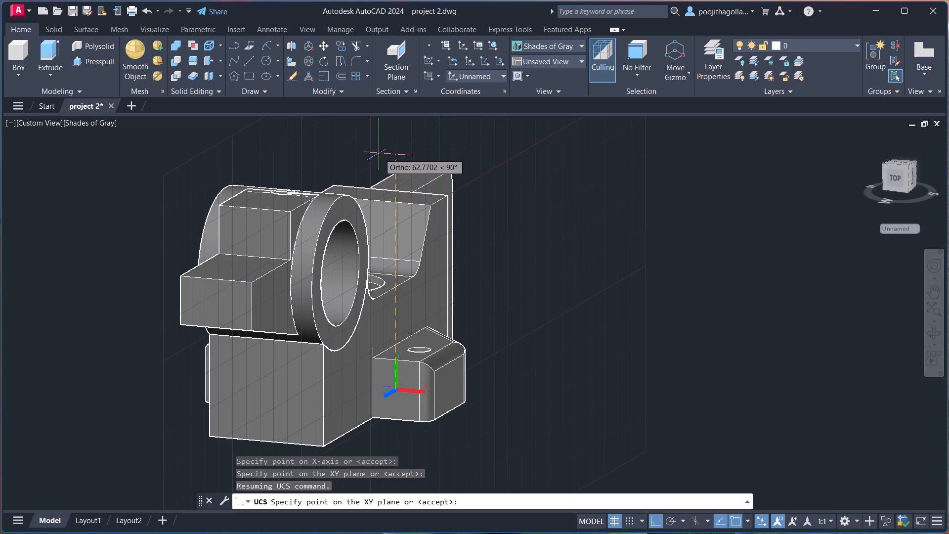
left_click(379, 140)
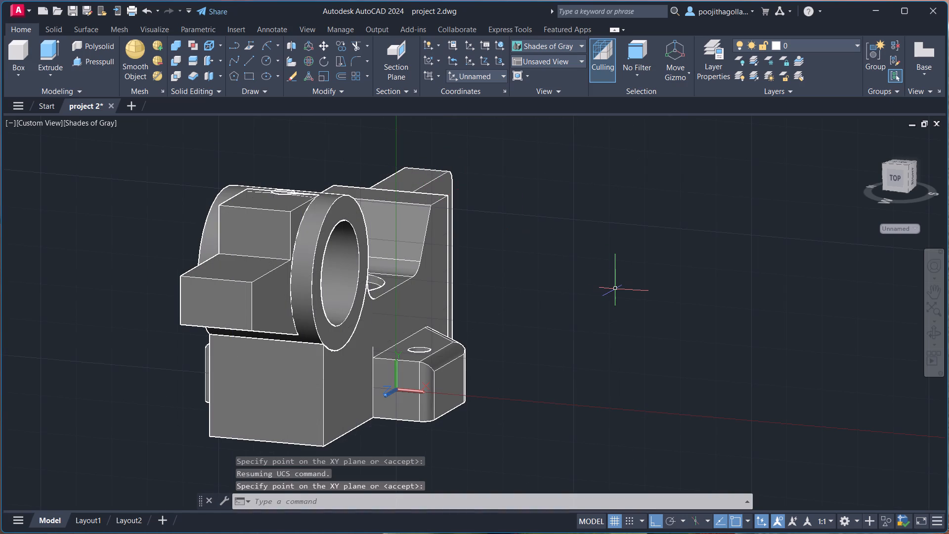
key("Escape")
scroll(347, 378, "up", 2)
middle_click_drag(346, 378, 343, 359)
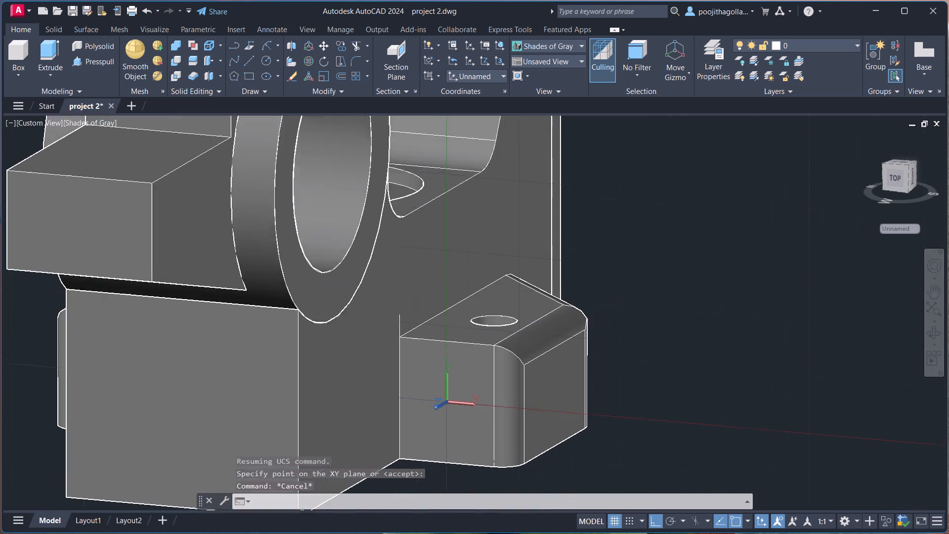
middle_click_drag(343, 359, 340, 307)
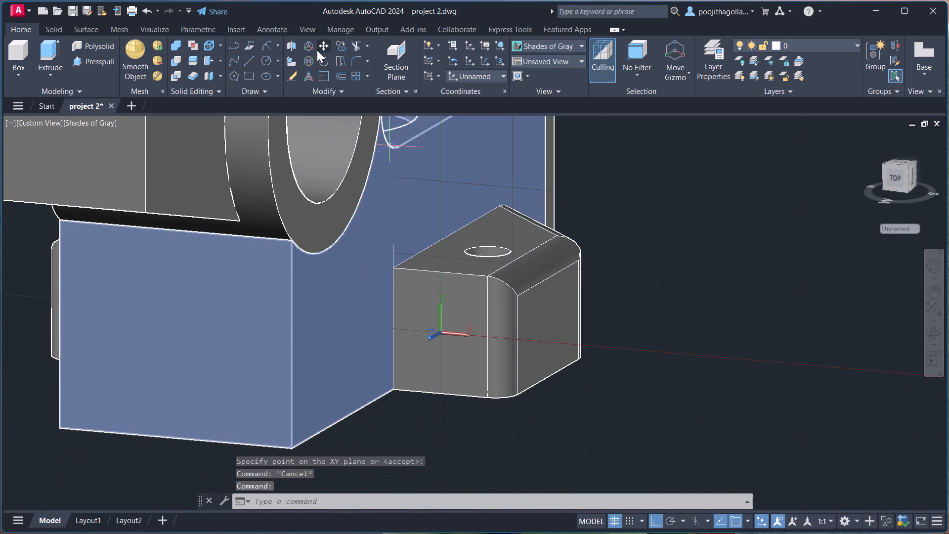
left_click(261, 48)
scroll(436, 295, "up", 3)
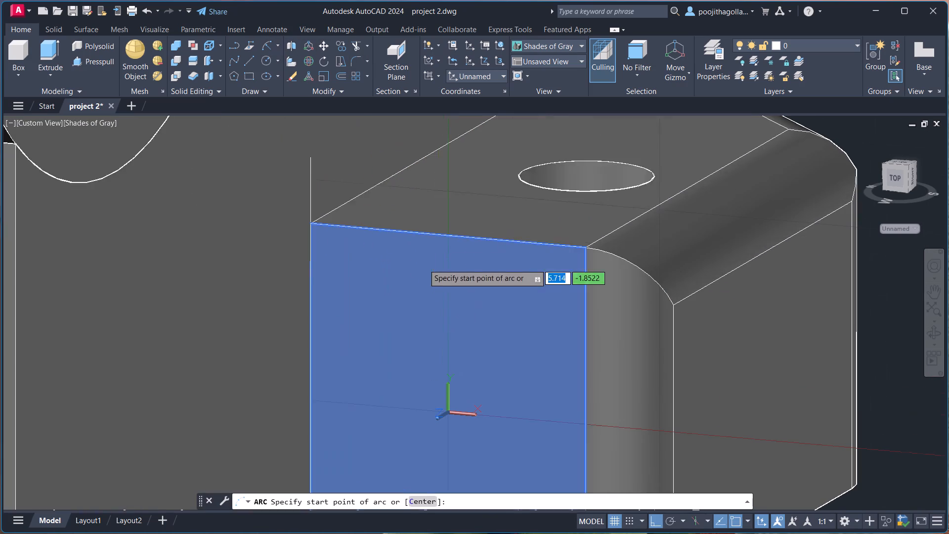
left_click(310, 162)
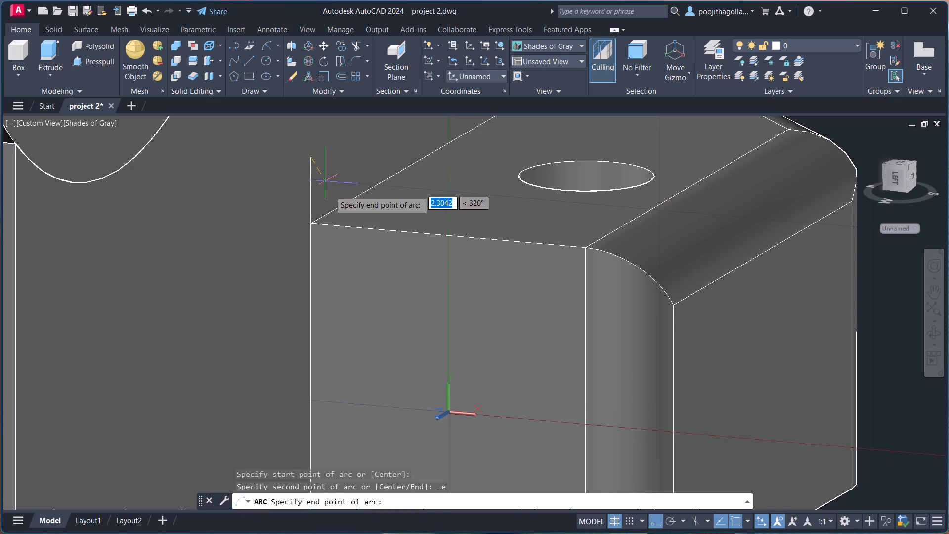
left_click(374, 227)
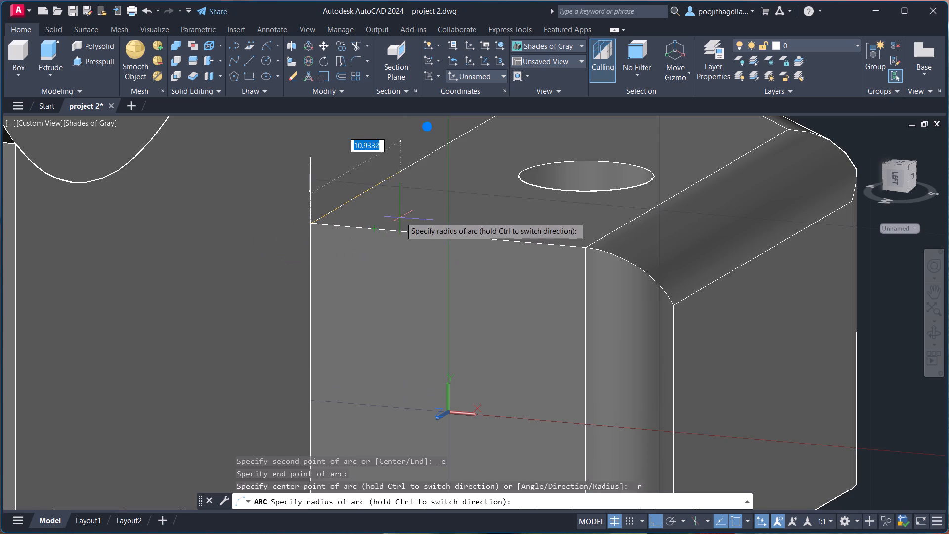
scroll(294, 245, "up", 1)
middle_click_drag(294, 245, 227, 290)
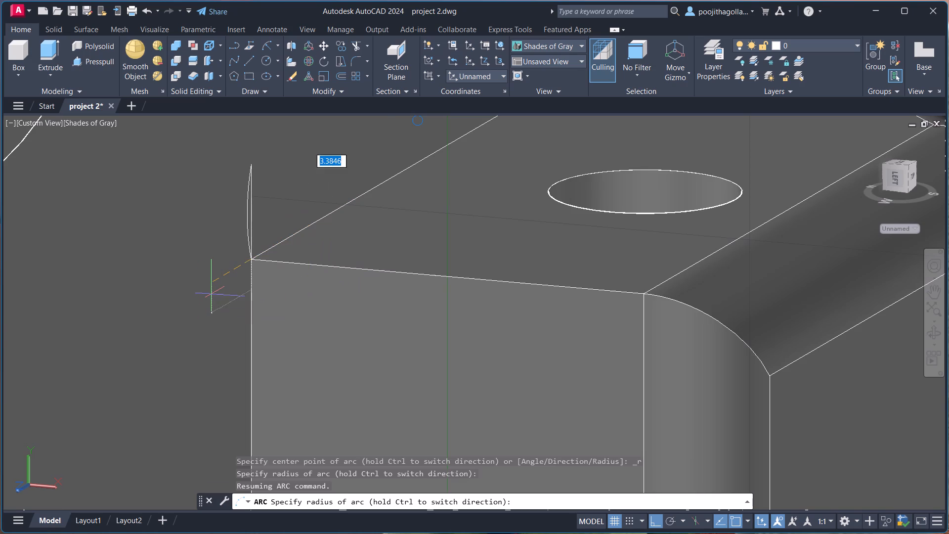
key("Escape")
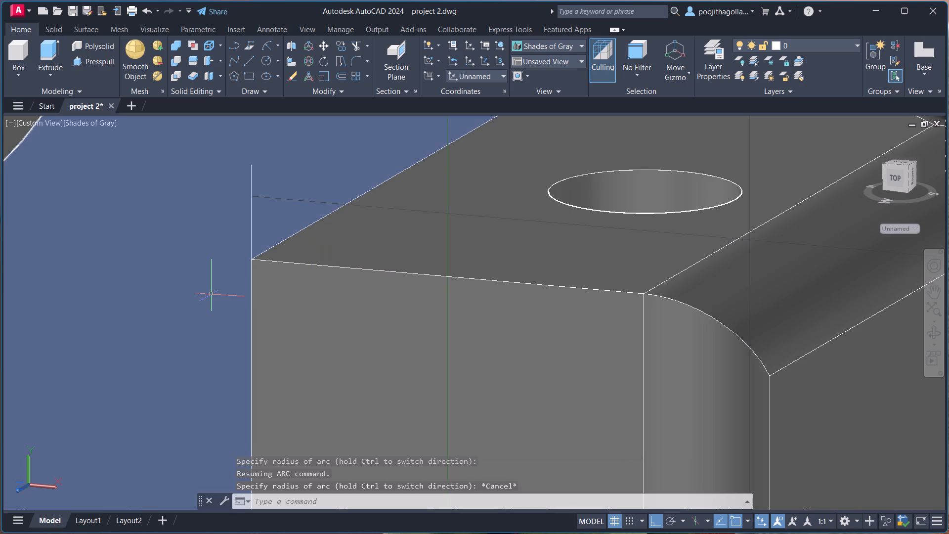
Set the model to the preset Left view so the drawing plane faces the lug's end.
scroll(247, 280, "down", 4)
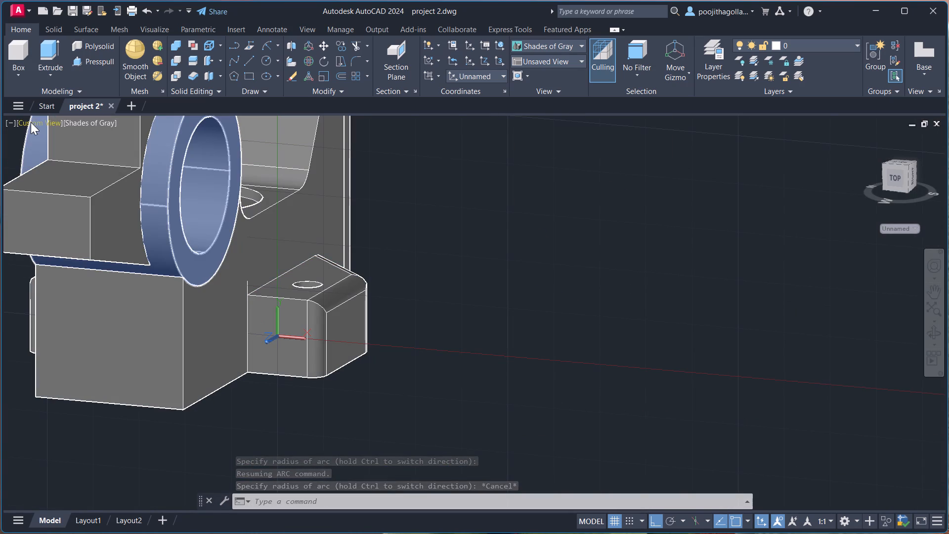
left_click(933, 333)
left_click_drag(426, 242, 462, 247)
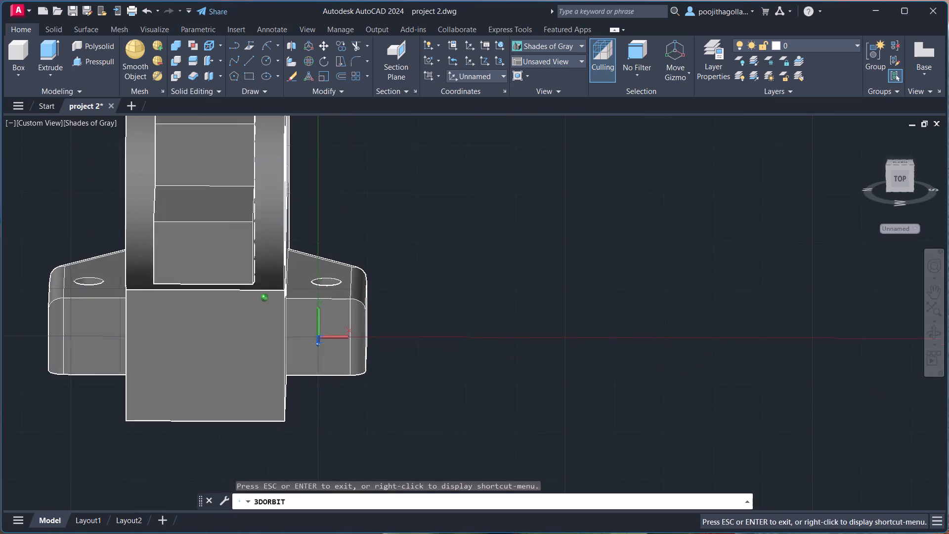
left_click_drag(462, 247, 464, 247)
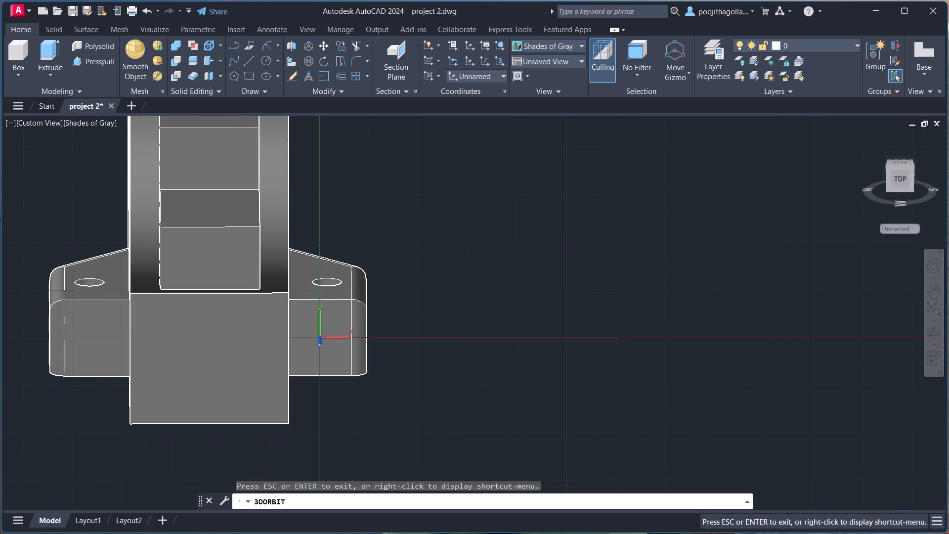
key("Escape")
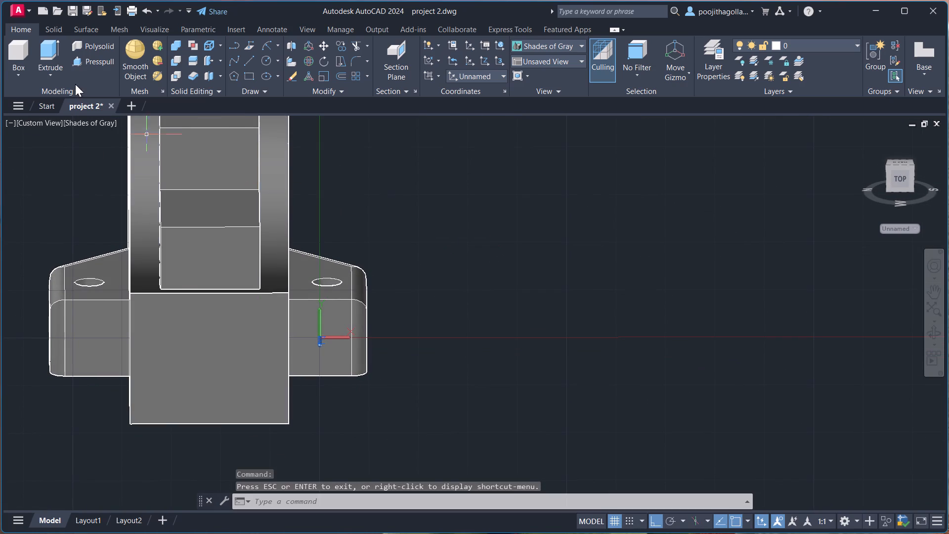
left_click(46, 127)
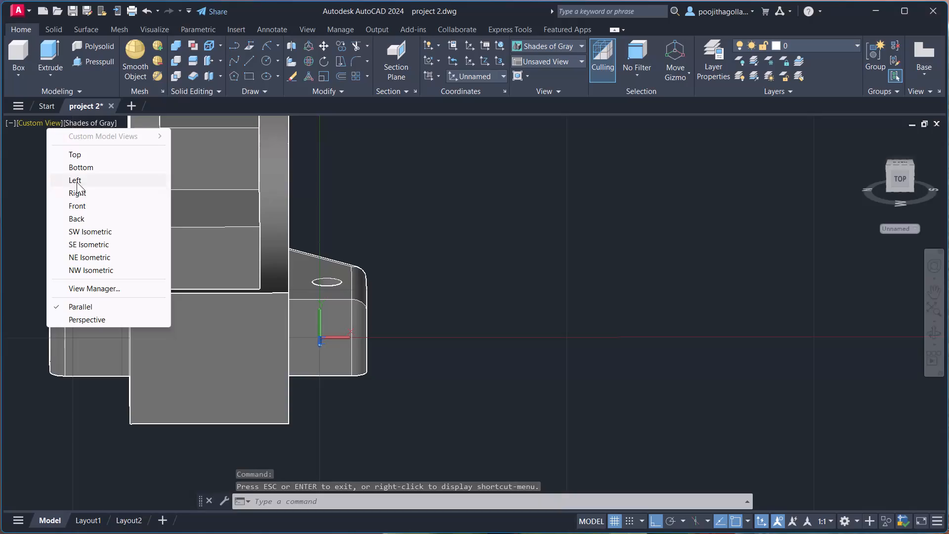
left_click(77, 182)
Draw a start-end-radius arc with radius 3 across the inner corner, from the main body's side edge to the lug's top edge.
middle_click_drag(396, 367, 252, 191)
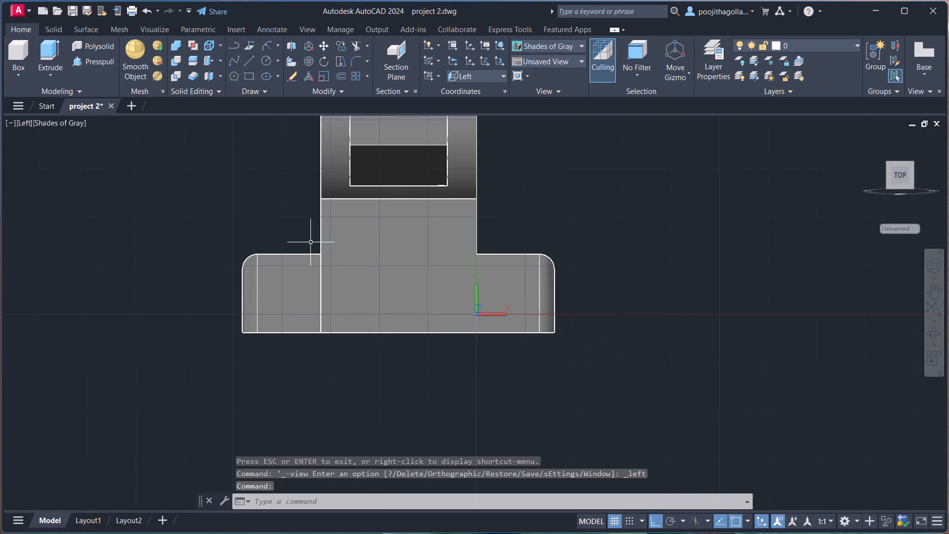
scroll(318, 243, "up", 2)
middle_click_drag(458, 246, 239, 215)
scroll(396, 237, "up", 2)
middle_click_drag(435, 237, 421, 240)
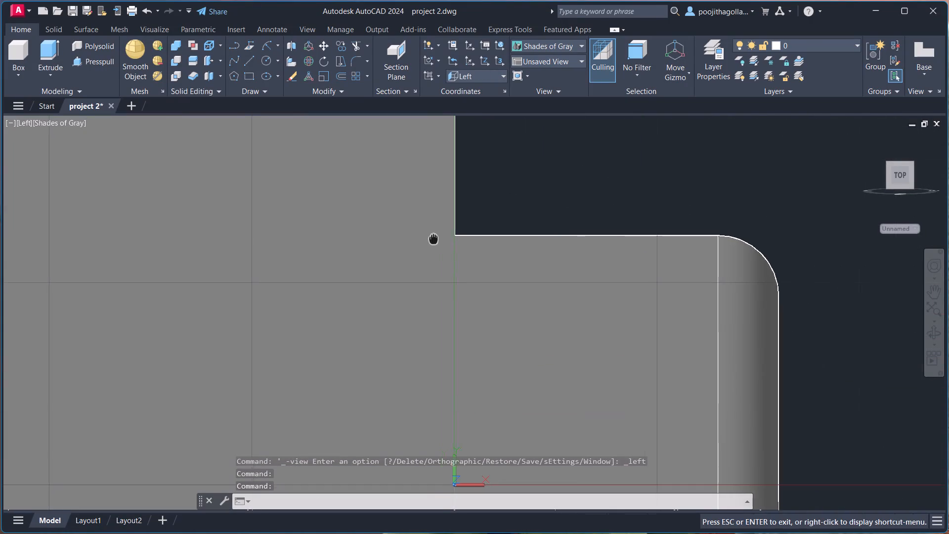
middle_click_drag(421, 240, 344, 243)
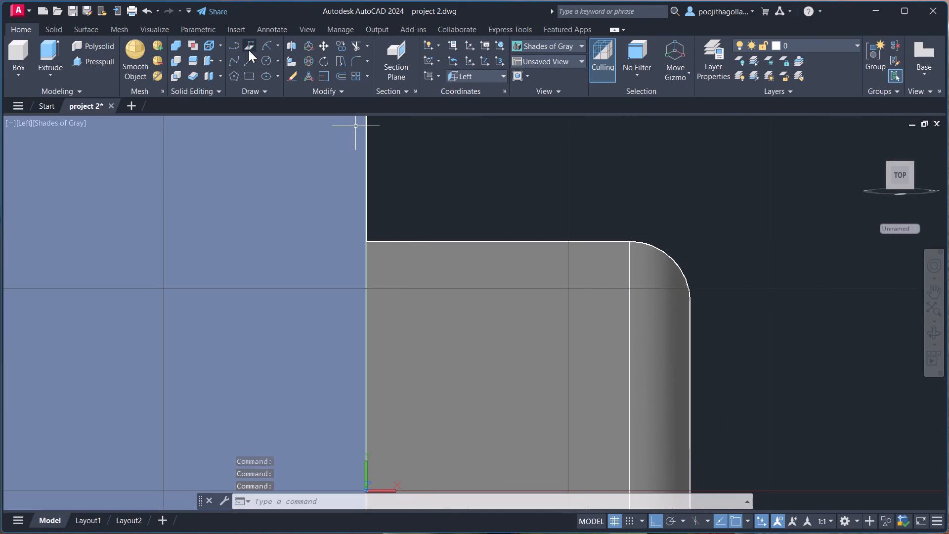
left_click(266, 48)
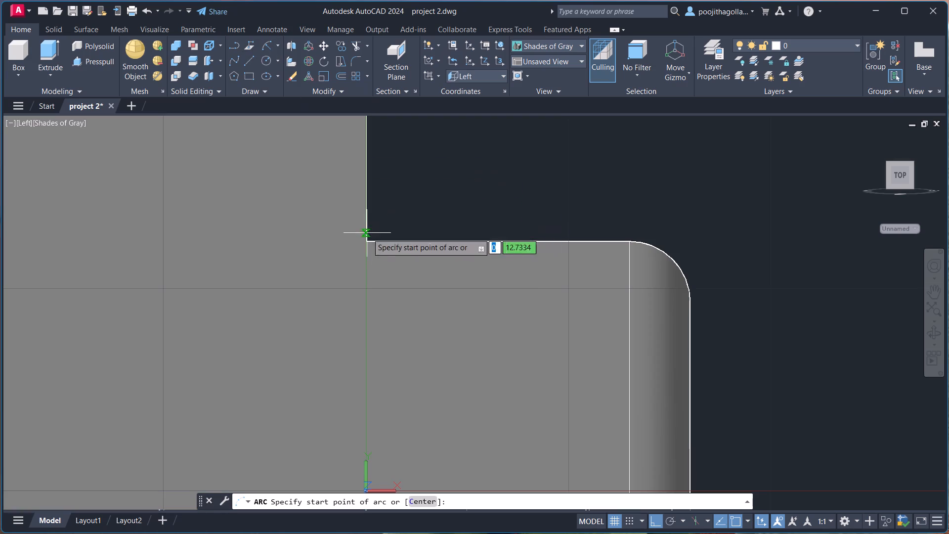
left_click(368, 178)
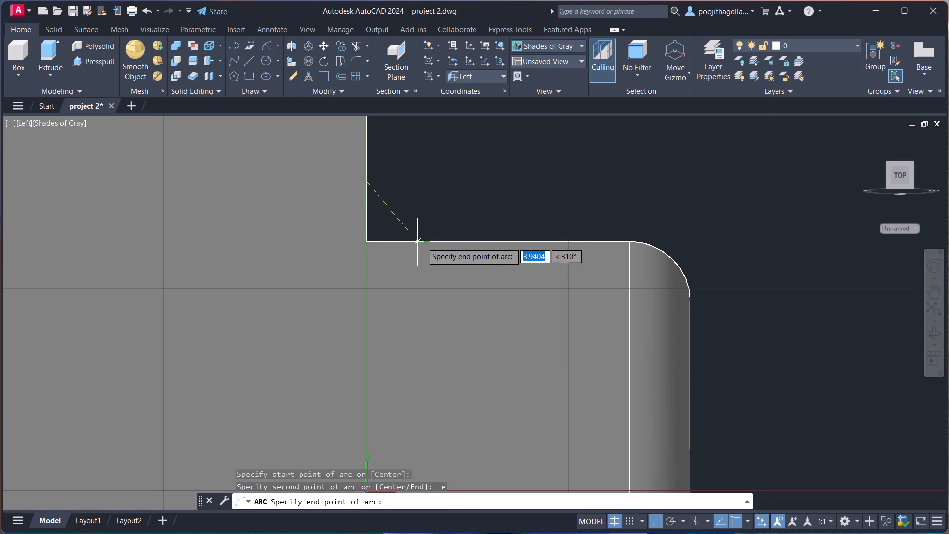
scroll(427, 242, "up", 1)
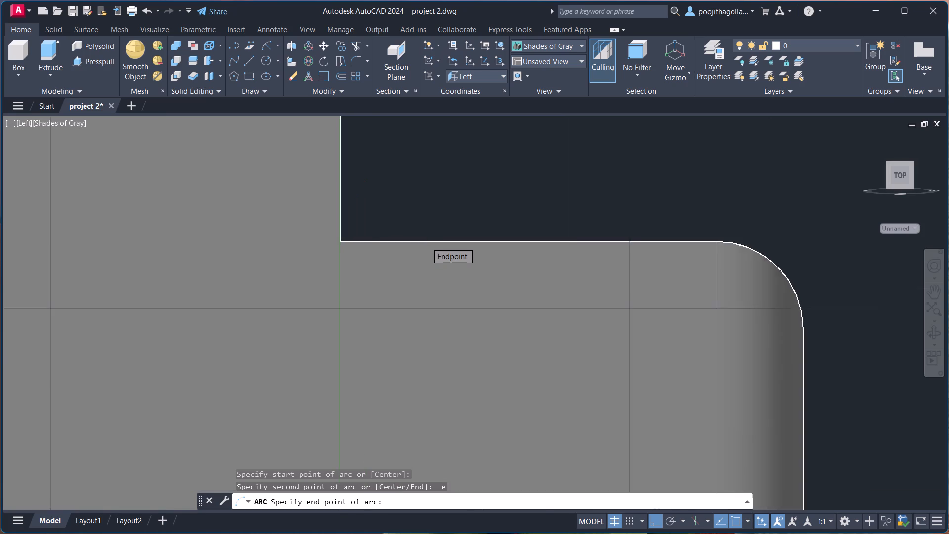
scroll(427, 242, "up", 2)
left_click(425, 240)
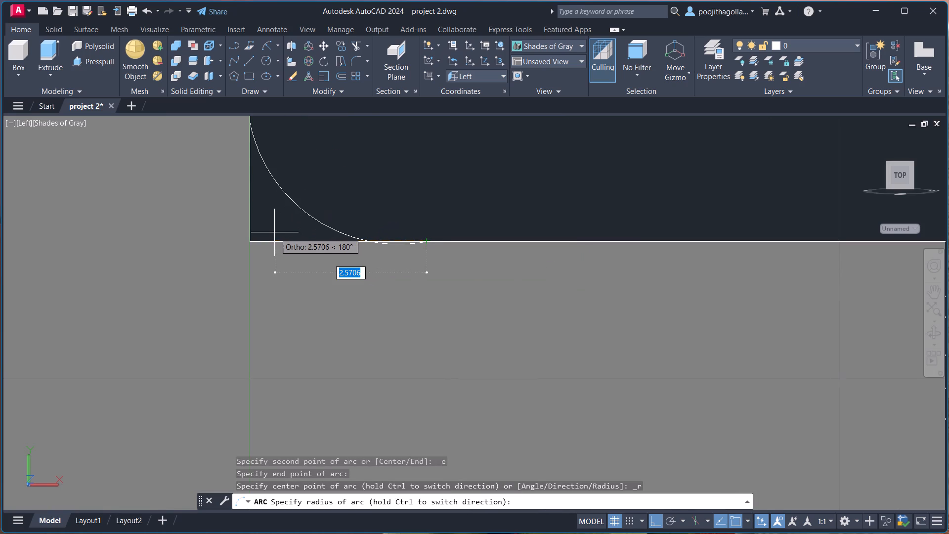
key("3")
key("Return")
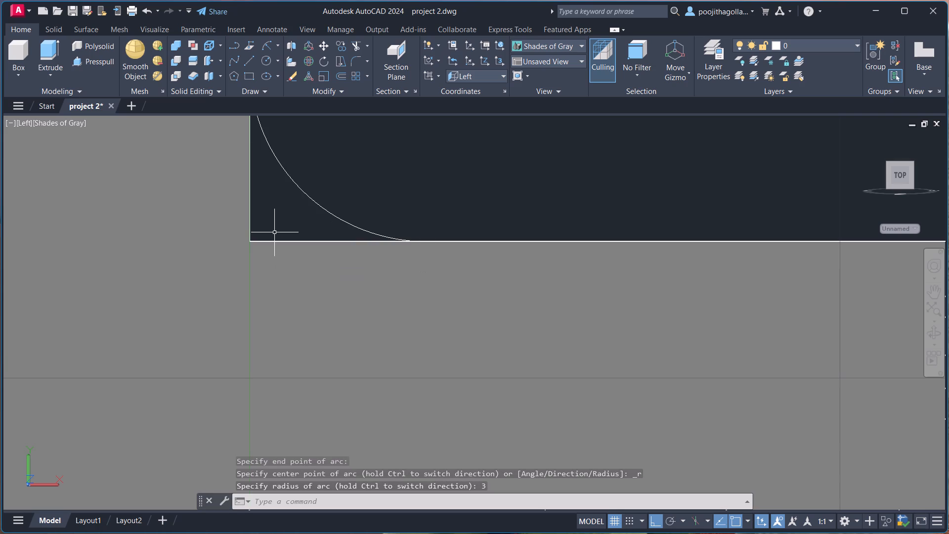
Draw a line along the lug's top edge against the main body, from the arc's inner corner to the edge's far end.
scroll(643, 322, "down", 2)
middle_click_drag(602, 289, 556, 260)
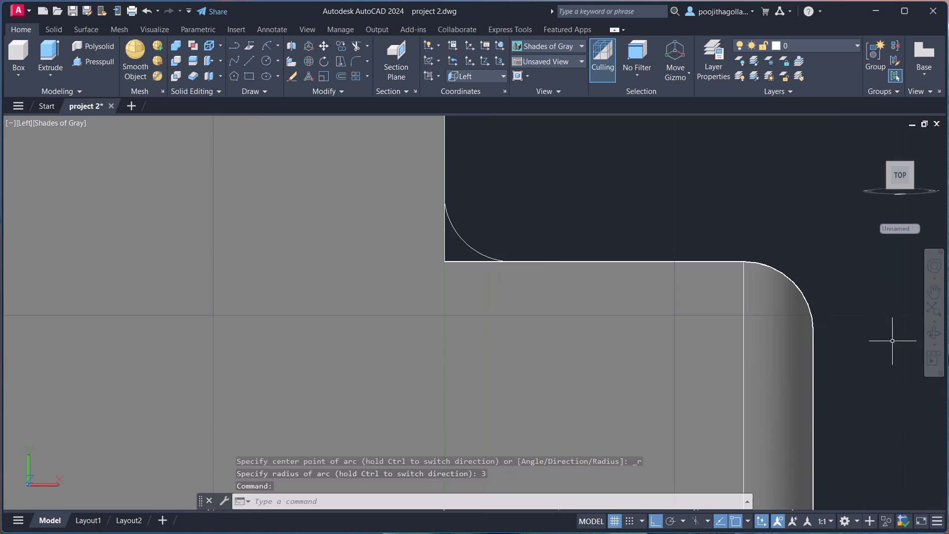
left_click(929, 332)
left_click_drag(774, 259, 720, 275)
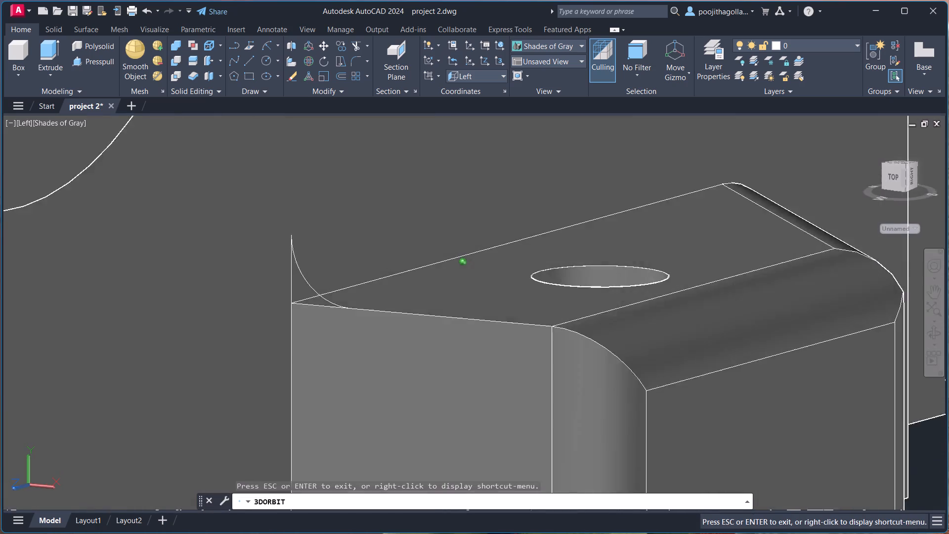
left_click_drag(720, 275, 724, 283)
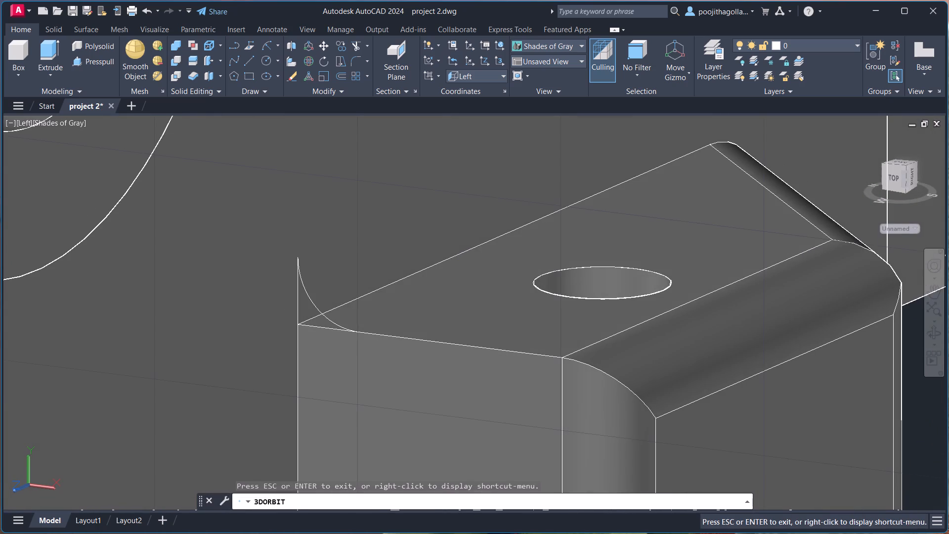
scroll(175, 362, "down", 2)
middle_click_drag(253, 388, 235, 297)
scroll(240, 303, "down", 1)
middle_click_drag(302, 313, 264, 369)
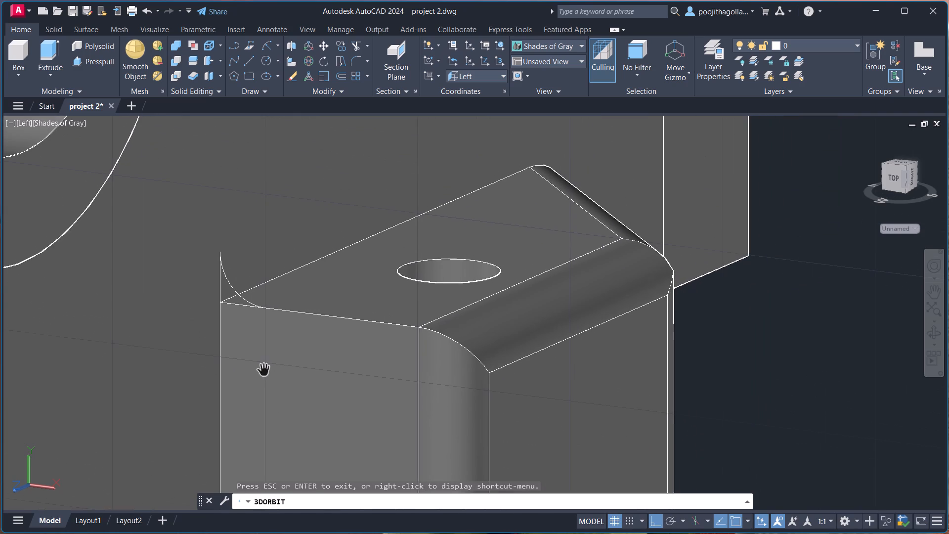
key("Escape")
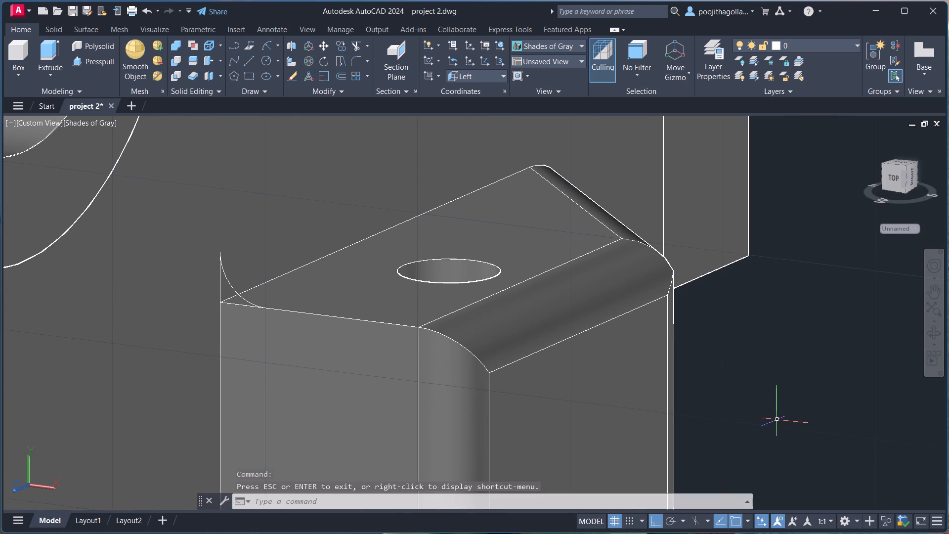
key("l")
key("Return")
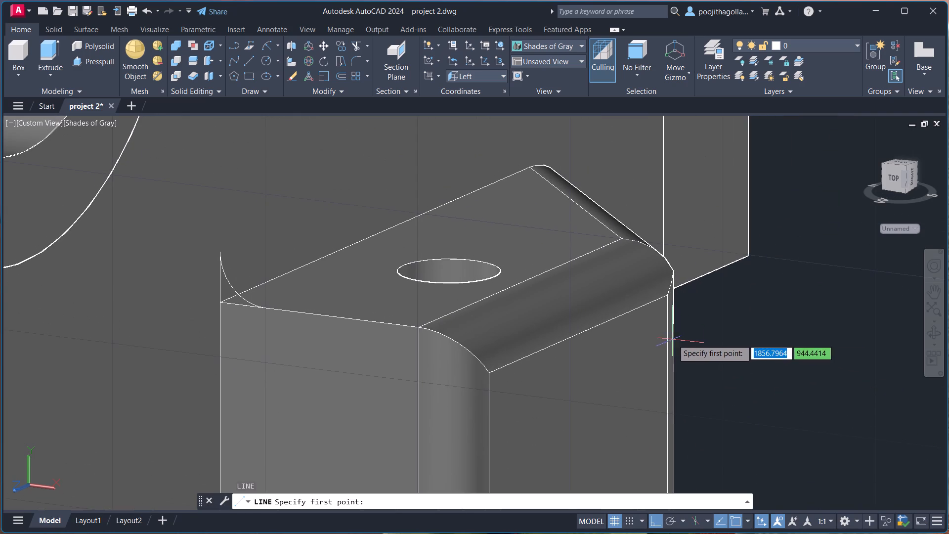
left_click(219, 306)
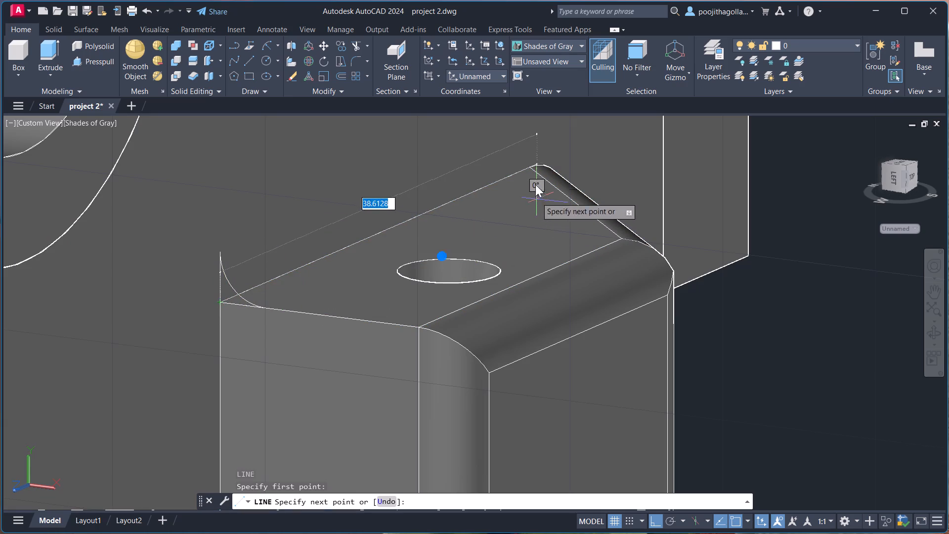
left_click(529, 167)
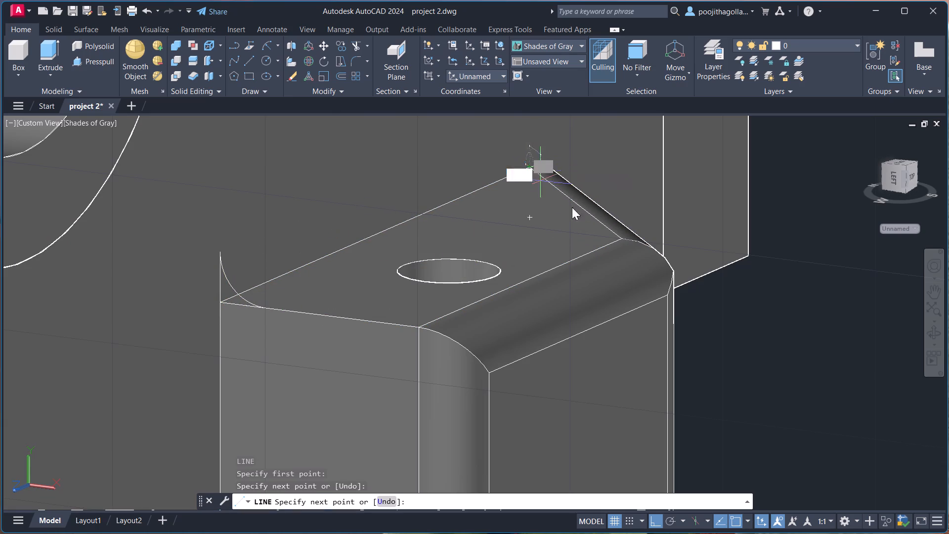
key("Escape")
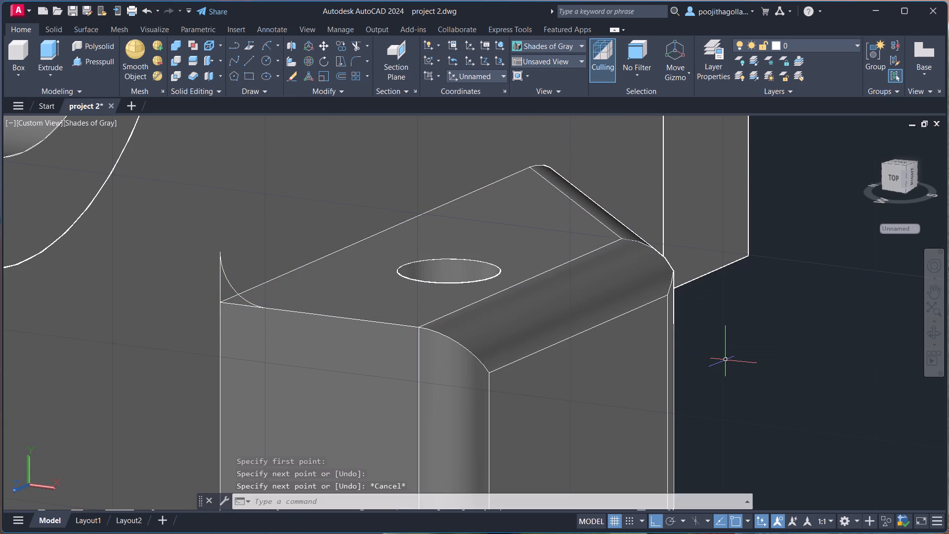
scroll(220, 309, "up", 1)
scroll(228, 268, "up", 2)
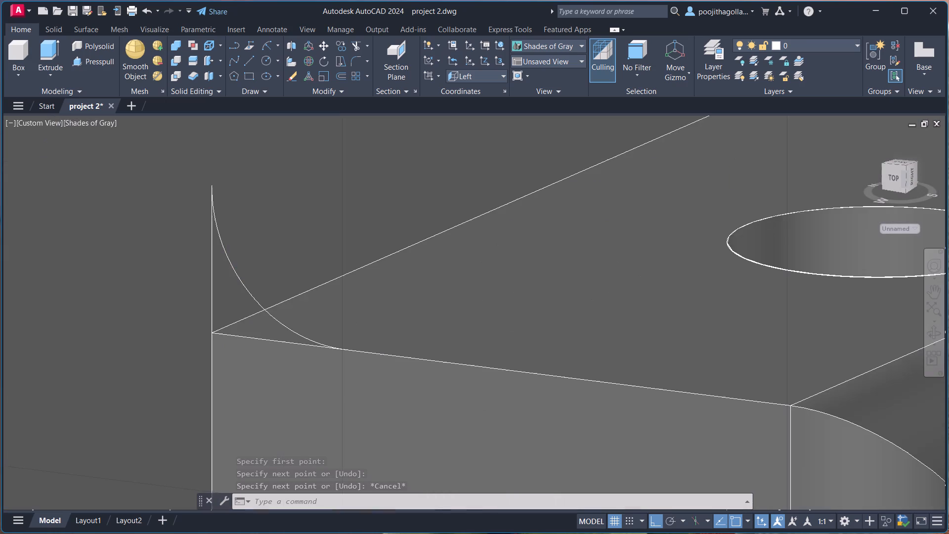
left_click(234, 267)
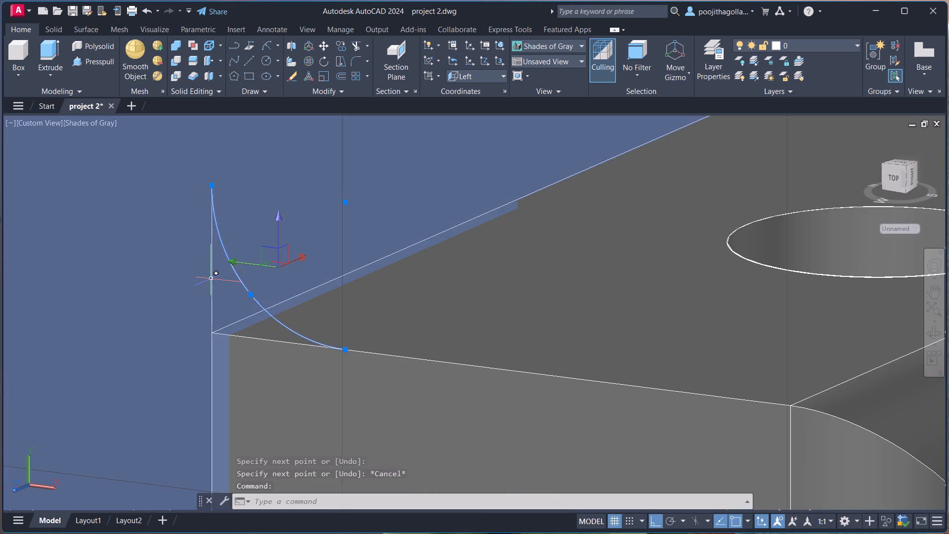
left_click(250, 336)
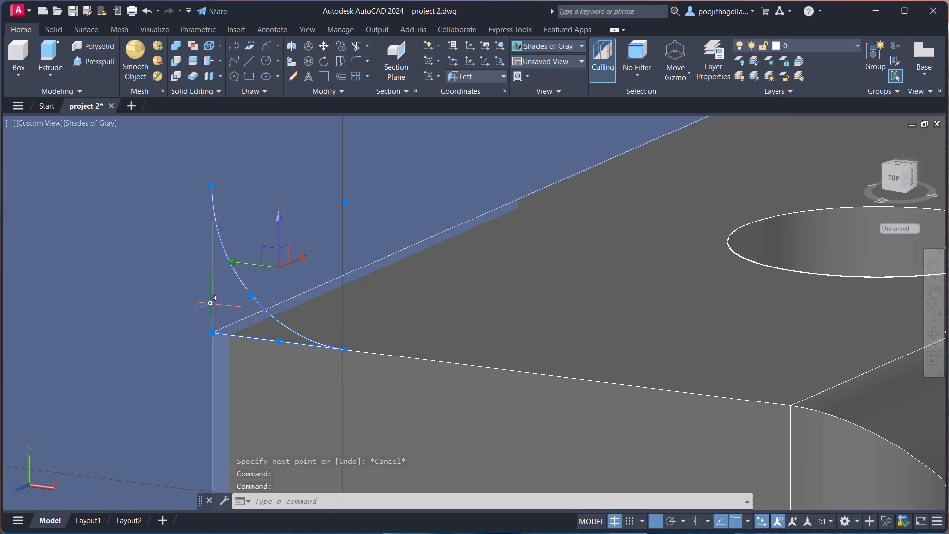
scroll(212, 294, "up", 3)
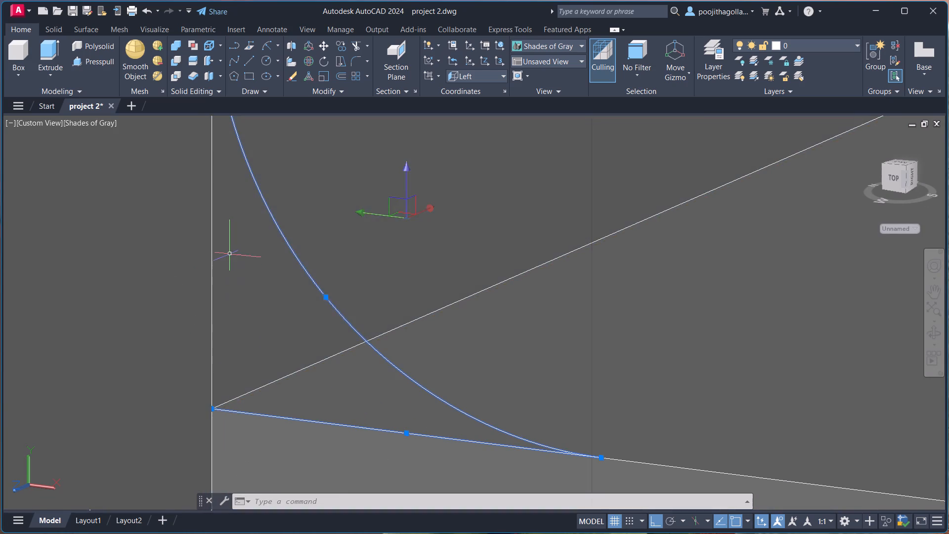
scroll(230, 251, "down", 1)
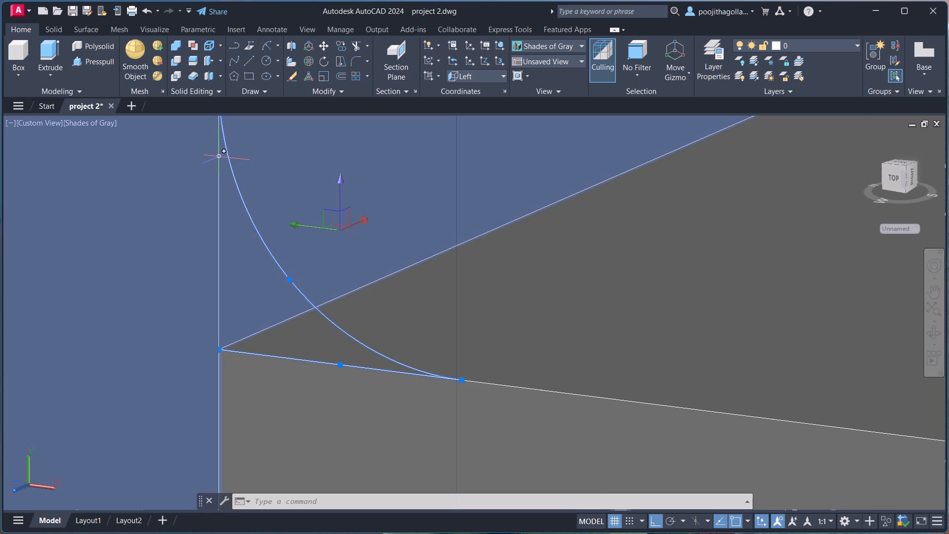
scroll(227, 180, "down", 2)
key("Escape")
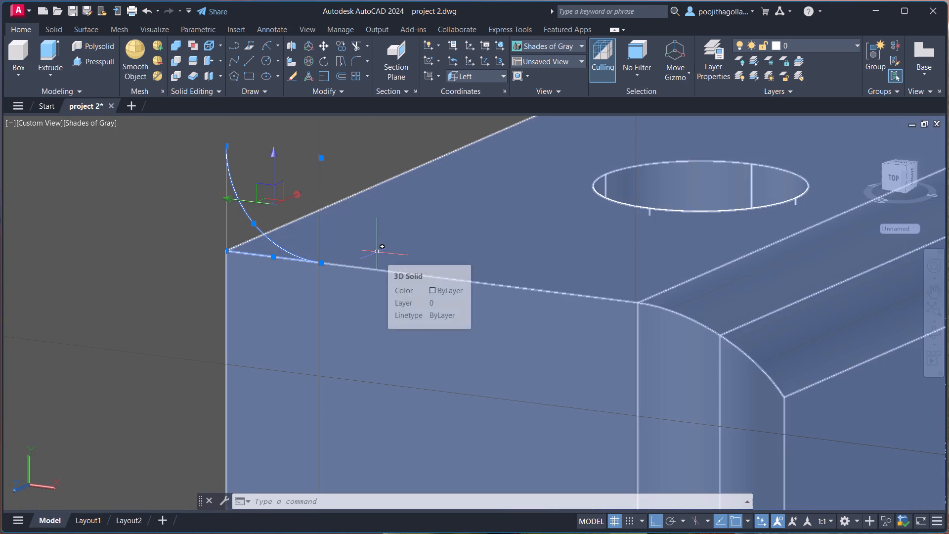
Draw a vertical line from the lug's inner corner up to the arc's upper endpoint to close the fillet profile.
key("l")
key("Return")
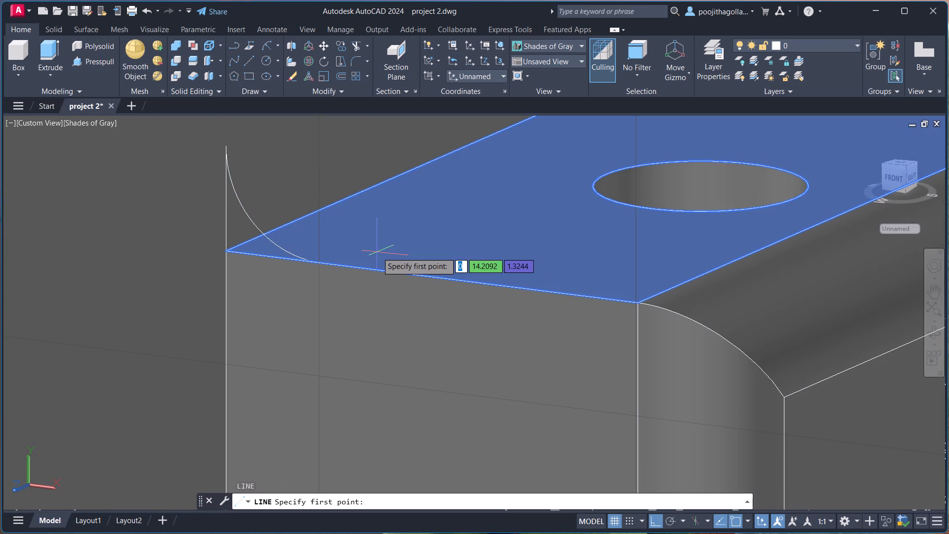
scroll(216, 230, "up", 4)
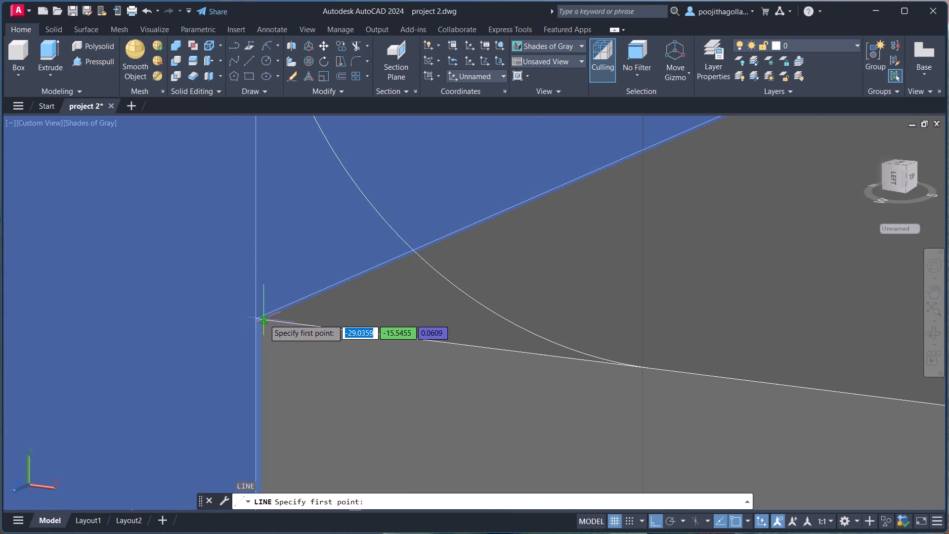
left_click(258, 319)
middle_click_drag(270, 179, 291, 213)
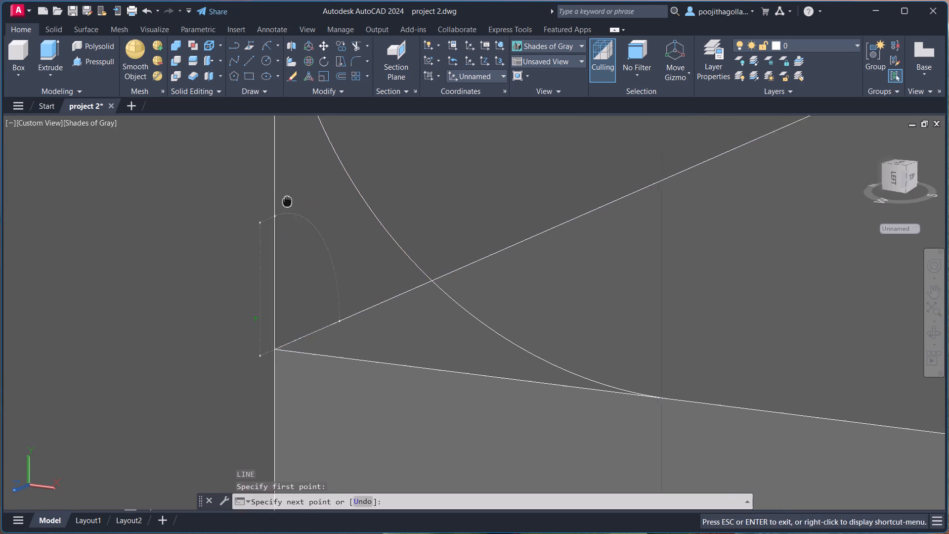
middle_click_drag(291, 213, 297, 304)
scroll(295, 239, "down", 1)
middle_click_drag(289, 171, 268, 296)
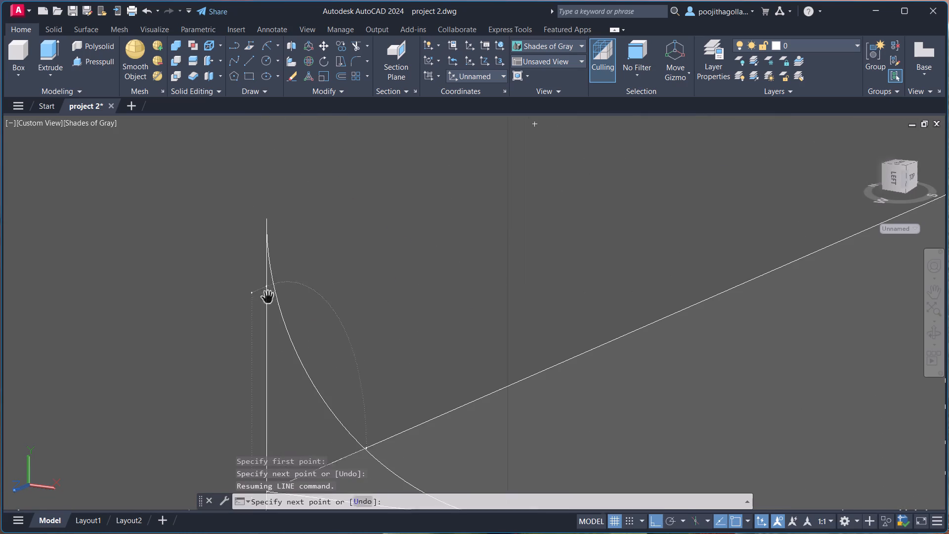
left_click(270, 221)
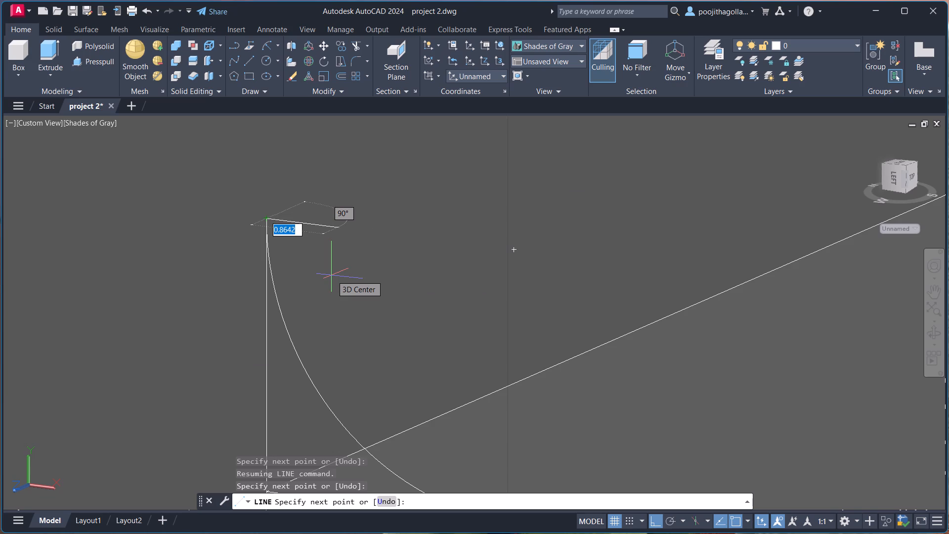
key("Escape")
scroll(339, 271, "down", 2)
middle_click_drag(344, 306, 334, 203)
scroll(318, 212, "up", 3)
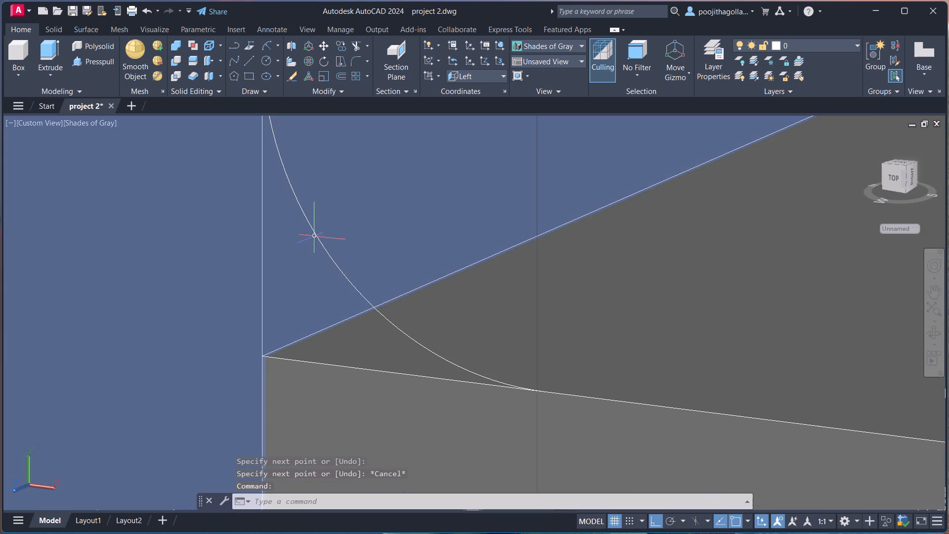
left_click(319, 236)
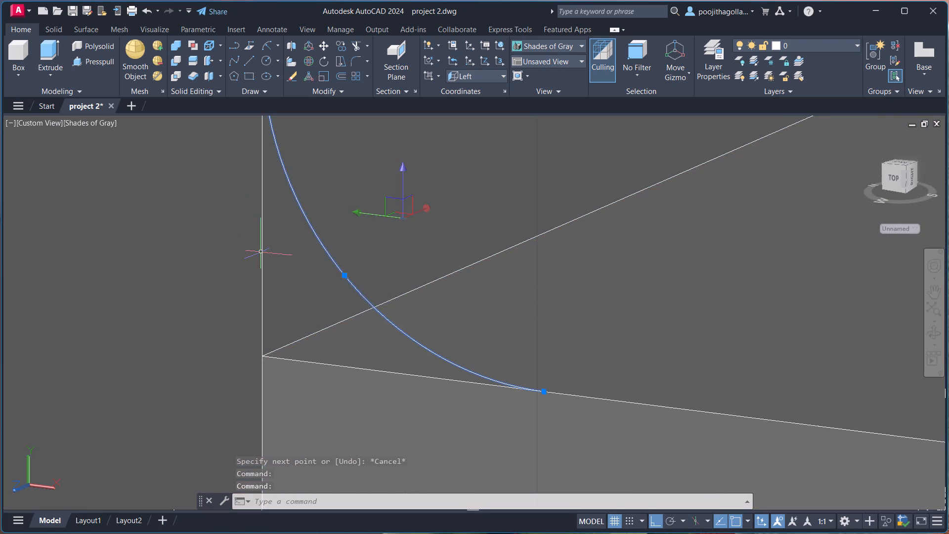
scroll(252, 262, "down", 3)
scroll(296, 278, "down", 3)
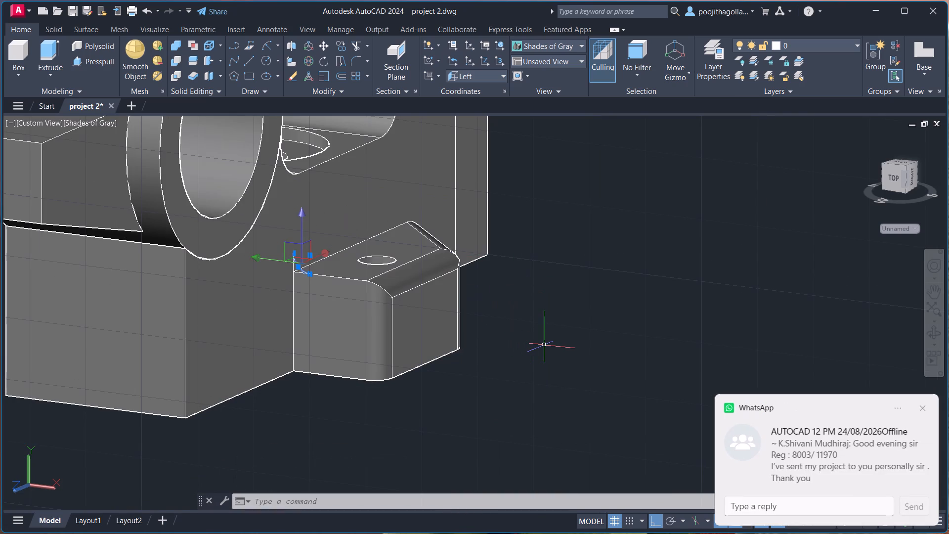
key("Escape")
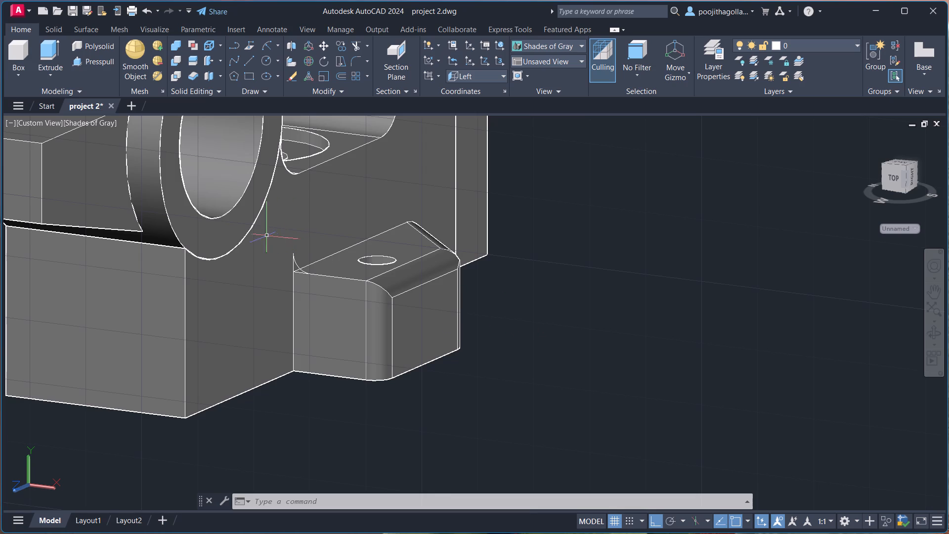
Set the viewport's visual style to 2D Wireframe.
left_click(105, 120)
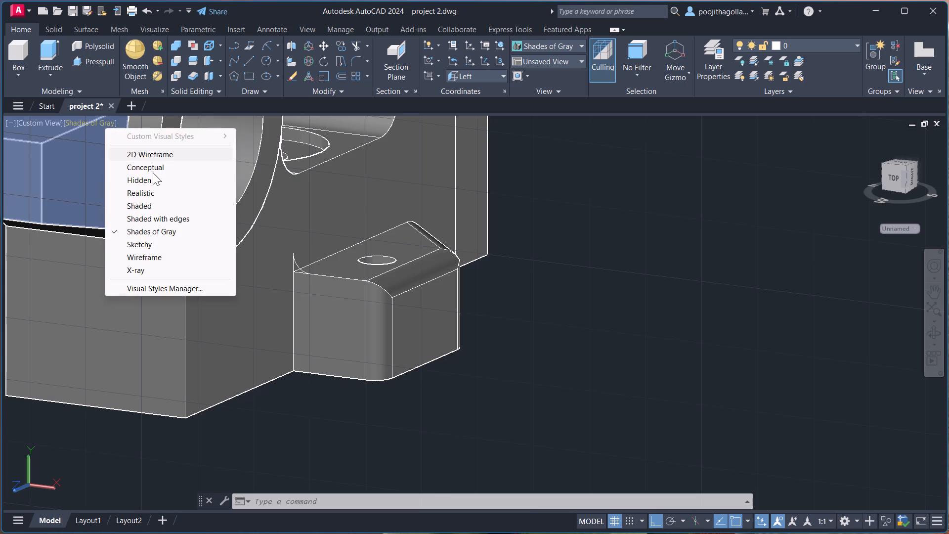
left_click(155, 154)
Join the radius 3 arc with the short vertical and horizontal lines at the corner into a single profile.
scroll(298, 267, "up", 3)
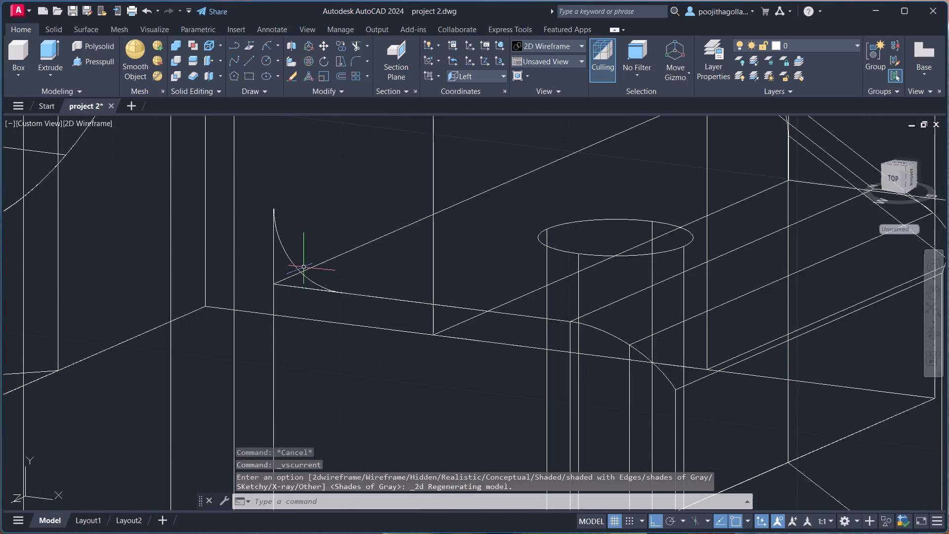
scroll(303, 267, "up", 2)
left_click(272, 258)
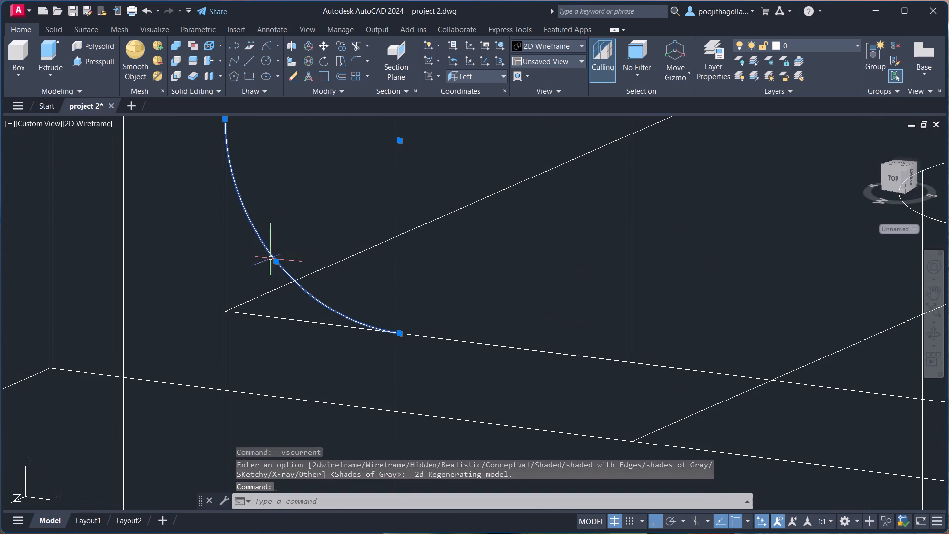
left_click(225, 269)
left_click(266, 316)
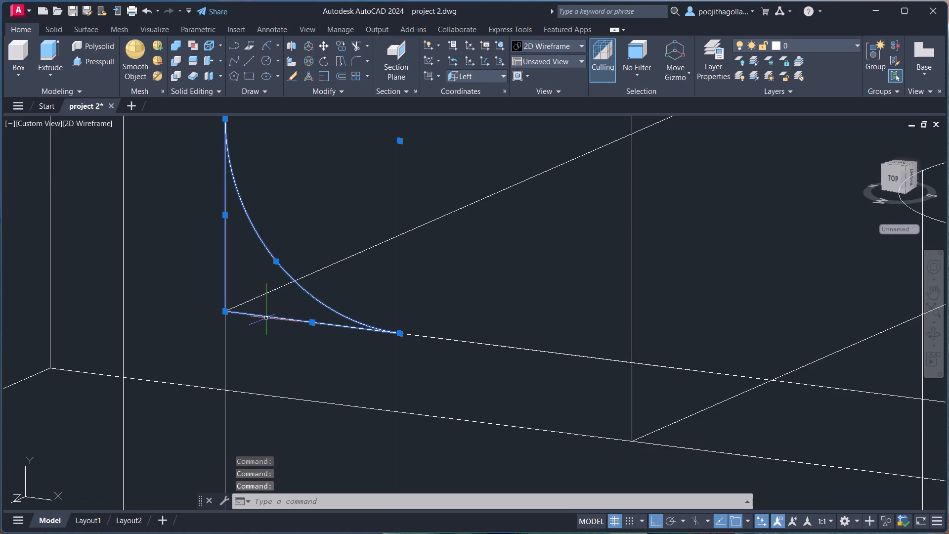
key("j")
key("Return")
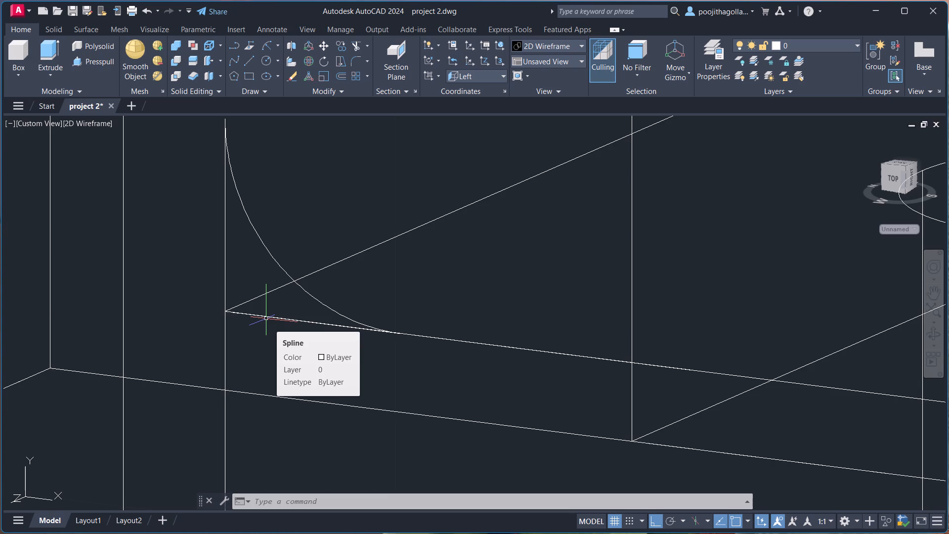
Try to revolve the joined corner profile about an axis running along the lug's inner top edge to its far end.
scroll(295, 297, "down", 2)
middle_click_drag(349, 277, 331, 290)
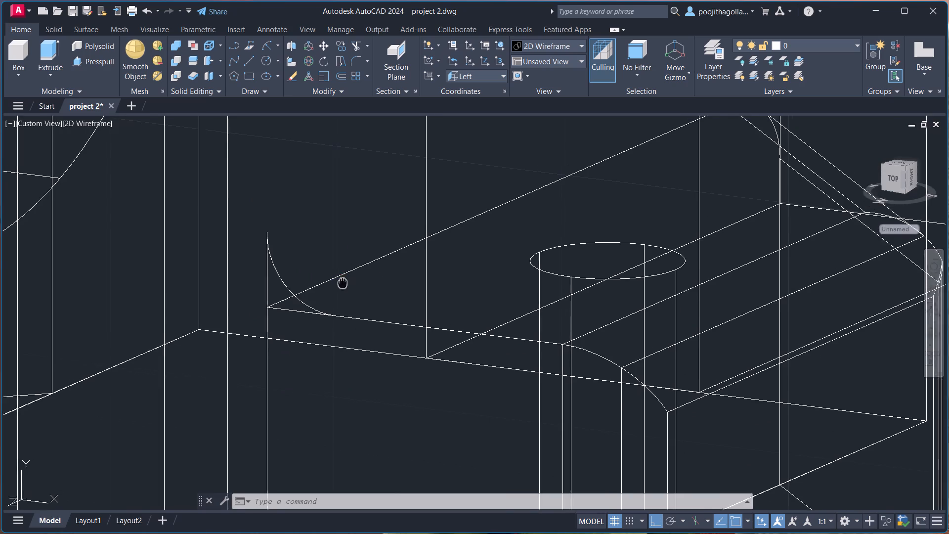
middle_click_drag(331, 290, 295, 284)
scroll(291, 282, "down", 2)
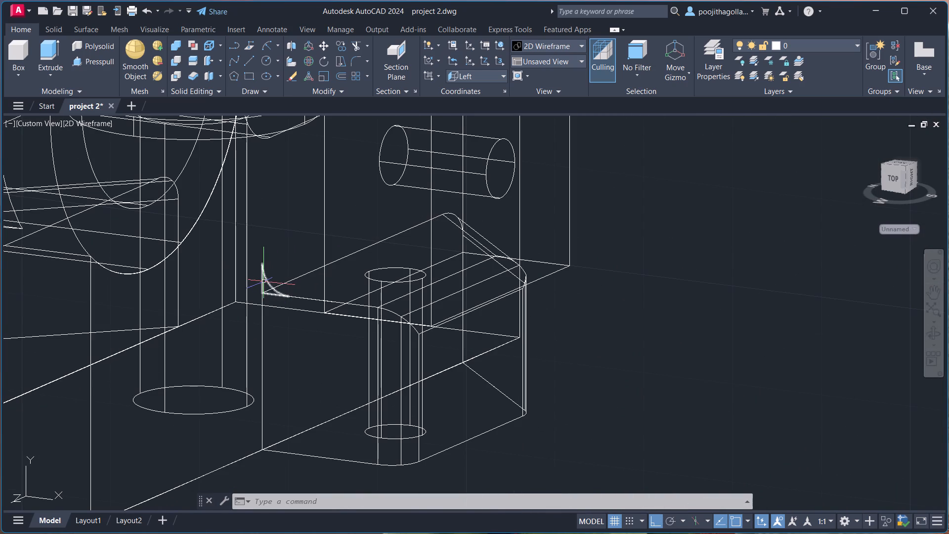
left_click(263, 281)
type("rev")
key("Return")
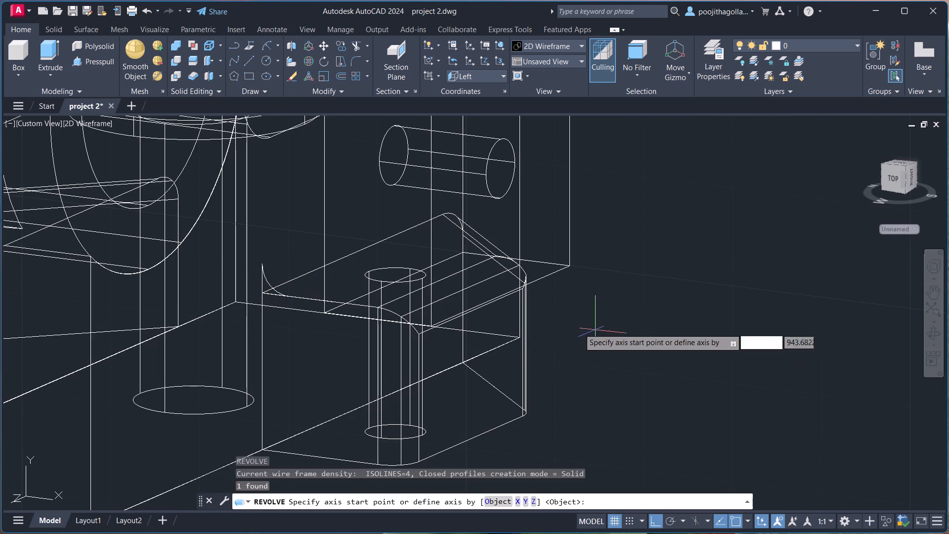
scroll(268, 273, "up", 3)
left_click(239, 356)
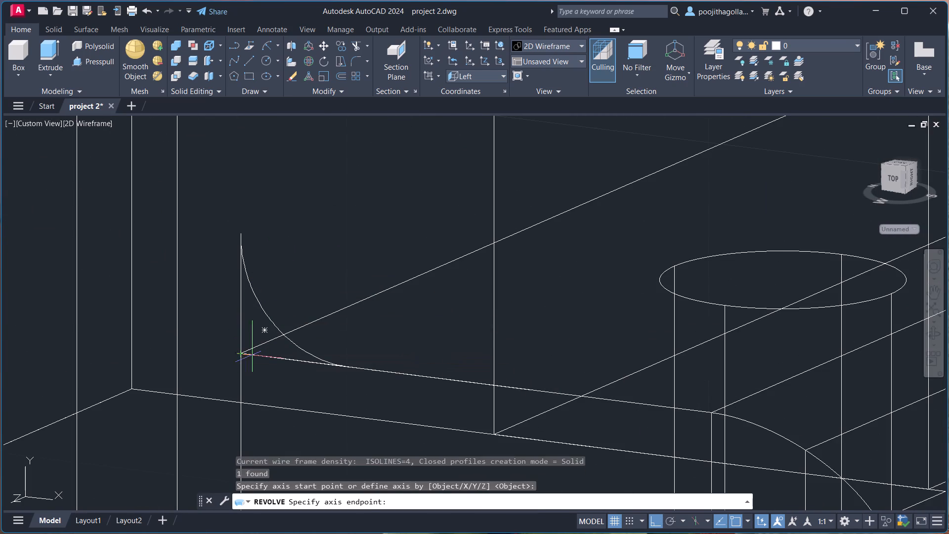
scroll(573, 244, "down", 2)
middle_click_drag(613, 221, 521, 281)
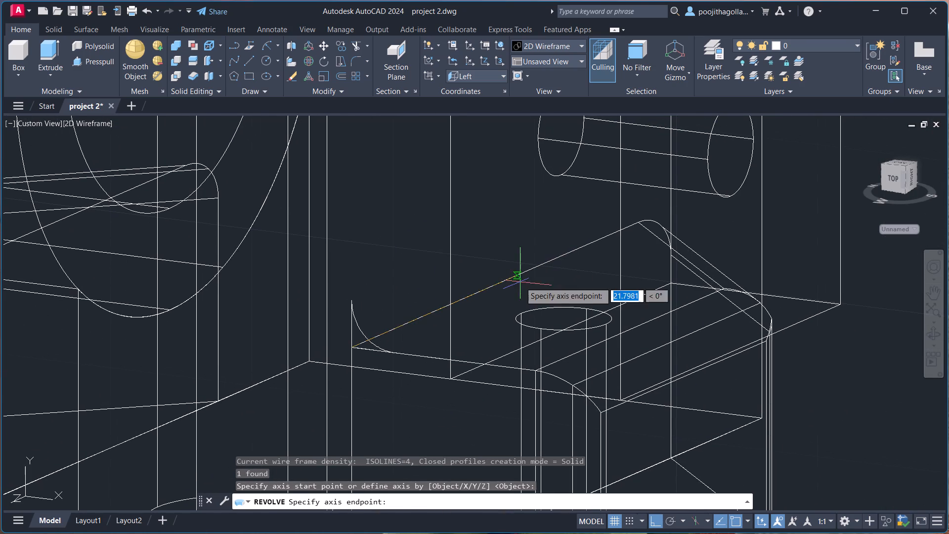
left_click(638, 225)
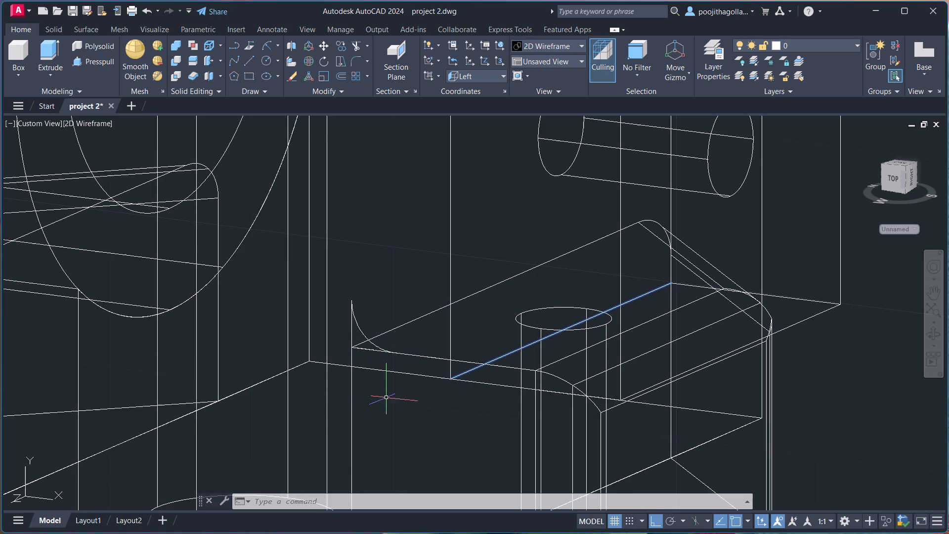
Set the viewport's visual style to Shades of Gray.
scroll(392, 393, "down", 2)
middle_click_drag(414, 380, 401, 297)
scroll(366, 318, "up", 1)
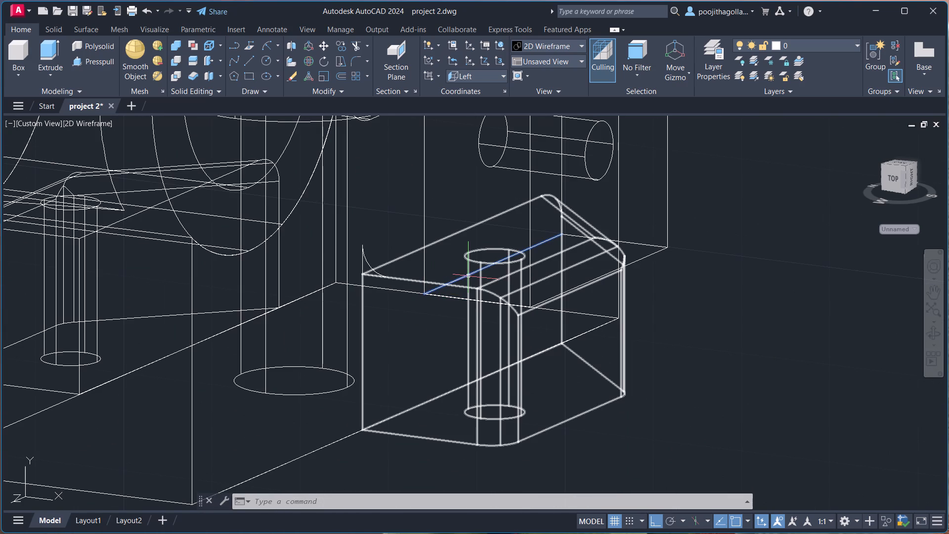
key("Escape")
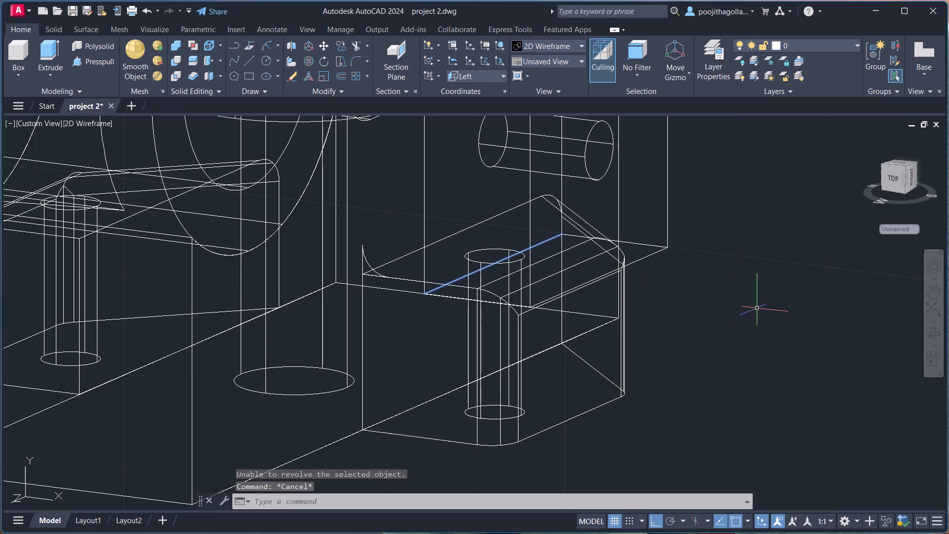
scroll(743, 313, "down", 1)
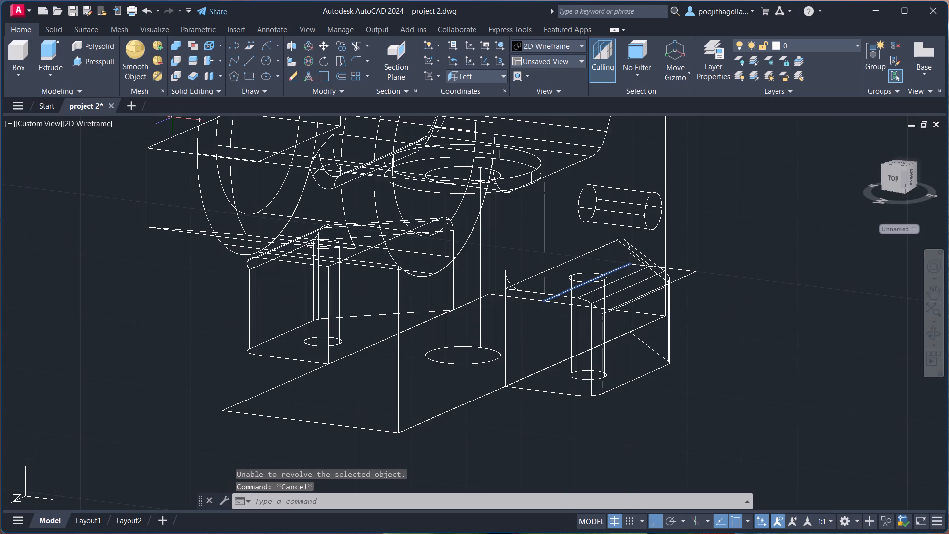
left_click(87, 125)
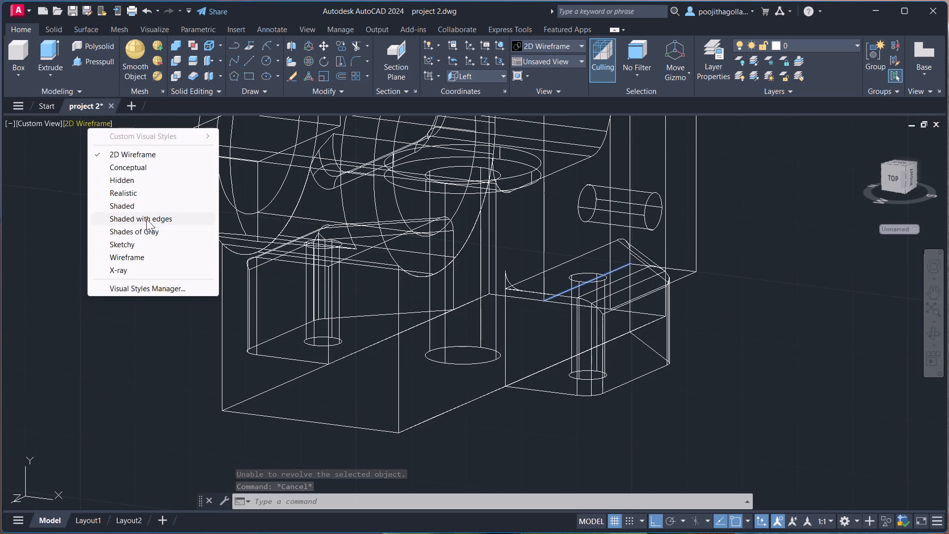
left_click(154, 230)
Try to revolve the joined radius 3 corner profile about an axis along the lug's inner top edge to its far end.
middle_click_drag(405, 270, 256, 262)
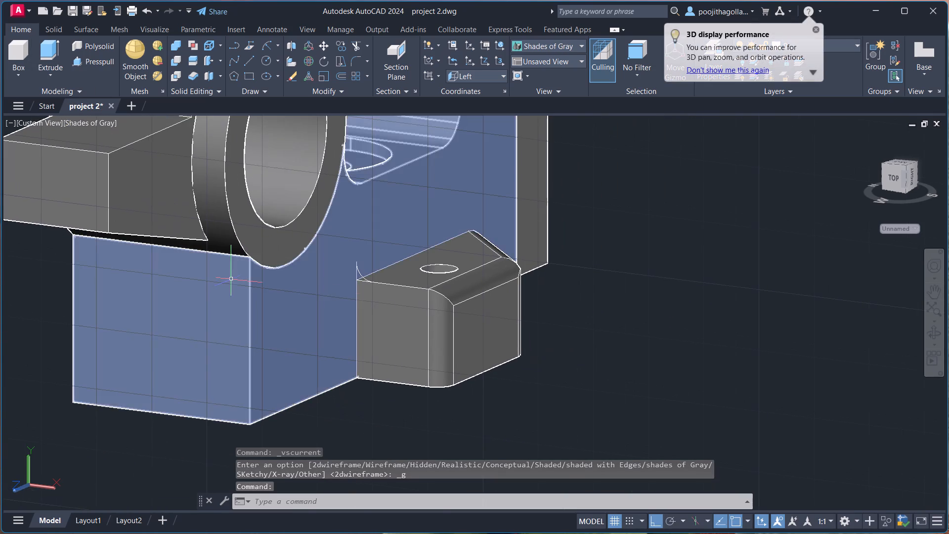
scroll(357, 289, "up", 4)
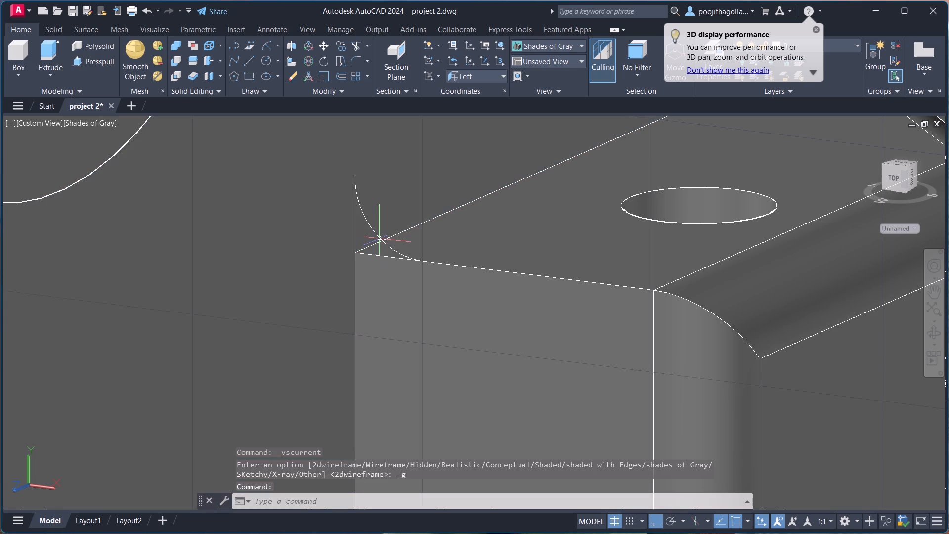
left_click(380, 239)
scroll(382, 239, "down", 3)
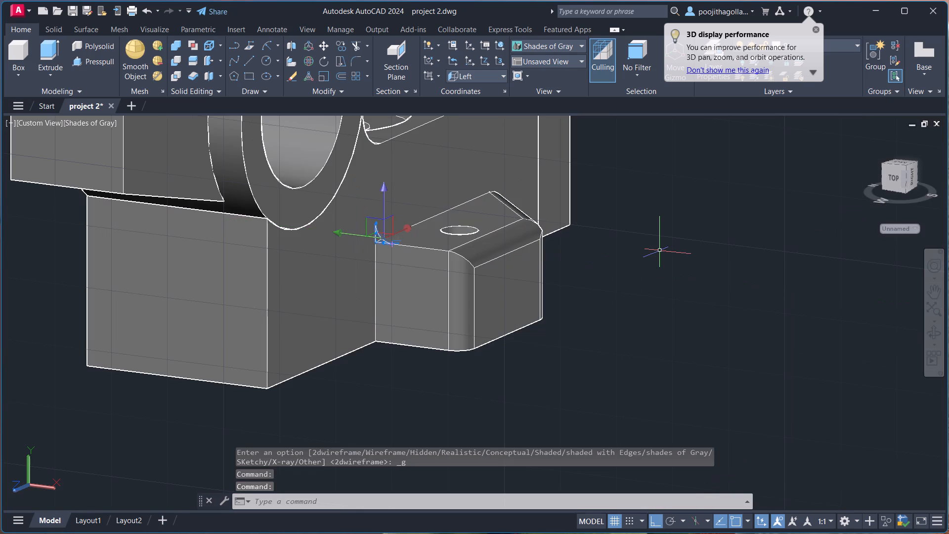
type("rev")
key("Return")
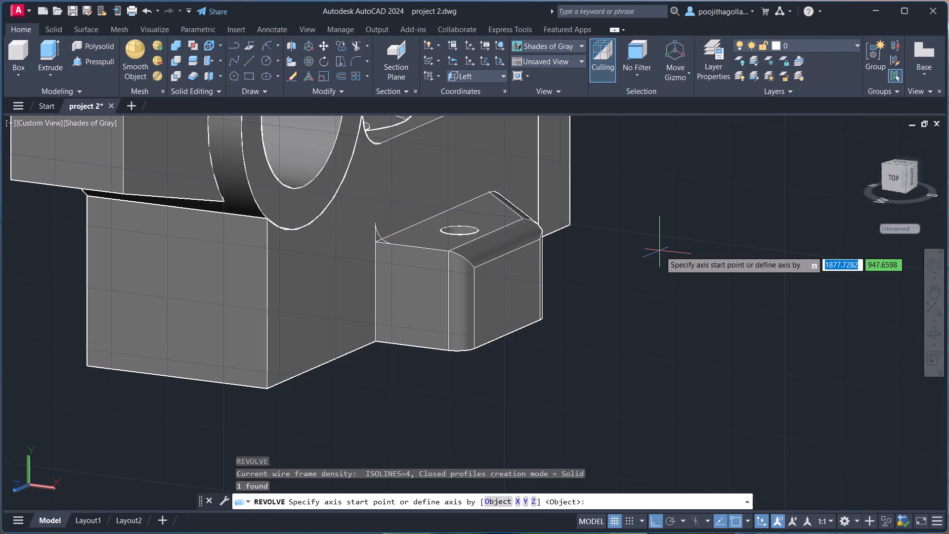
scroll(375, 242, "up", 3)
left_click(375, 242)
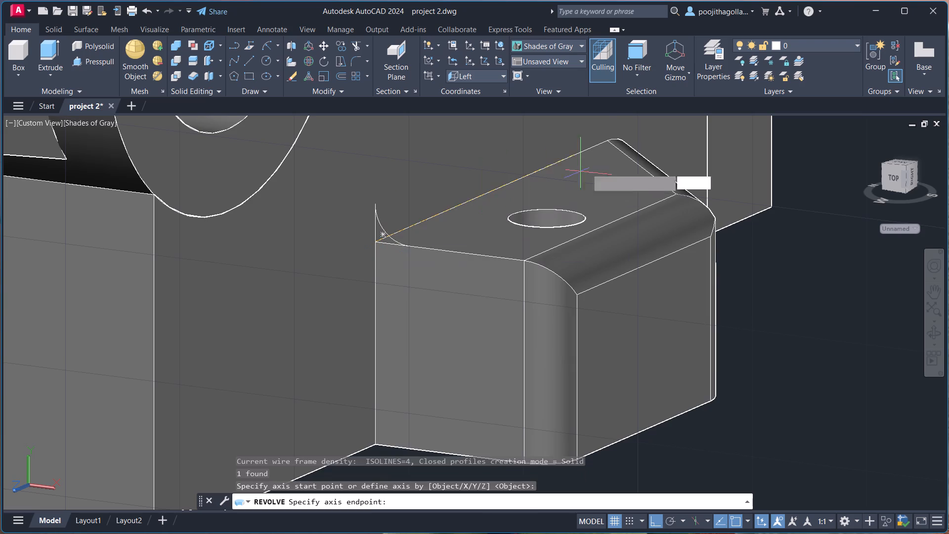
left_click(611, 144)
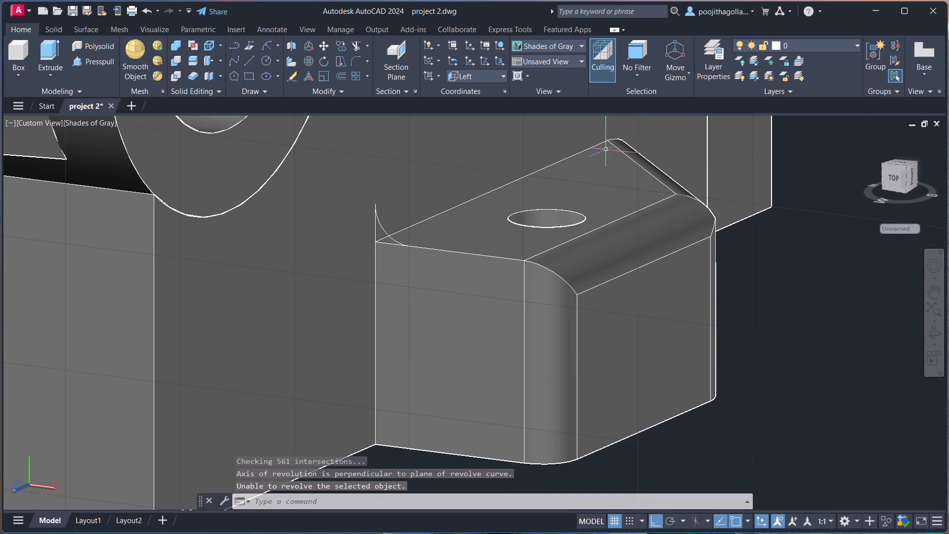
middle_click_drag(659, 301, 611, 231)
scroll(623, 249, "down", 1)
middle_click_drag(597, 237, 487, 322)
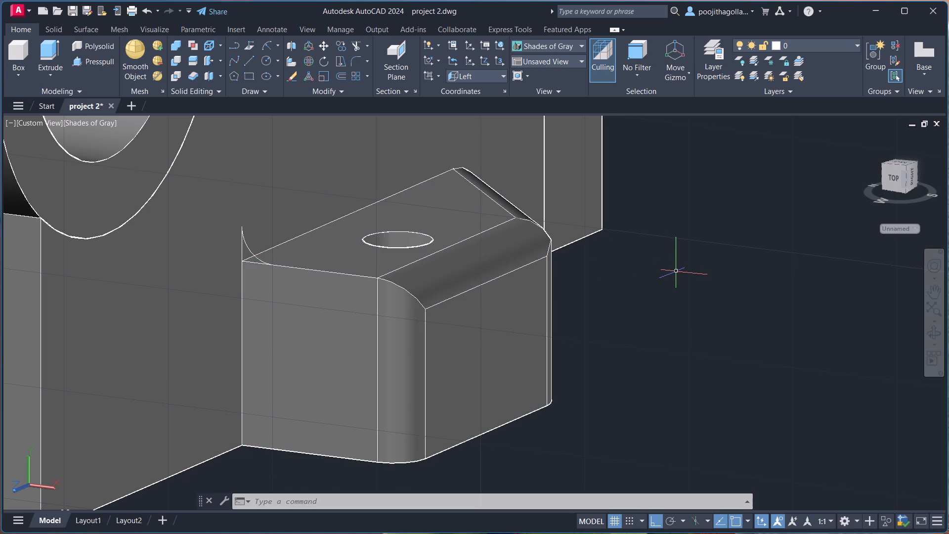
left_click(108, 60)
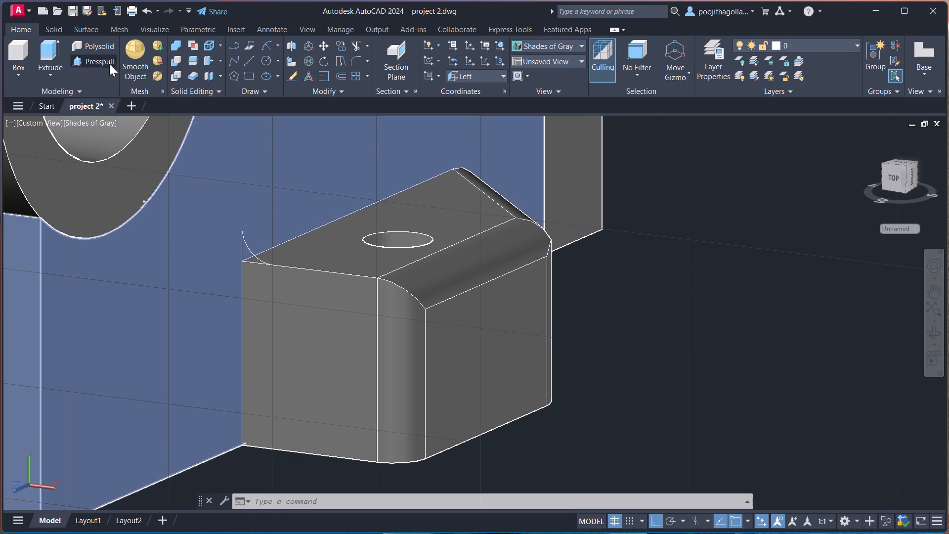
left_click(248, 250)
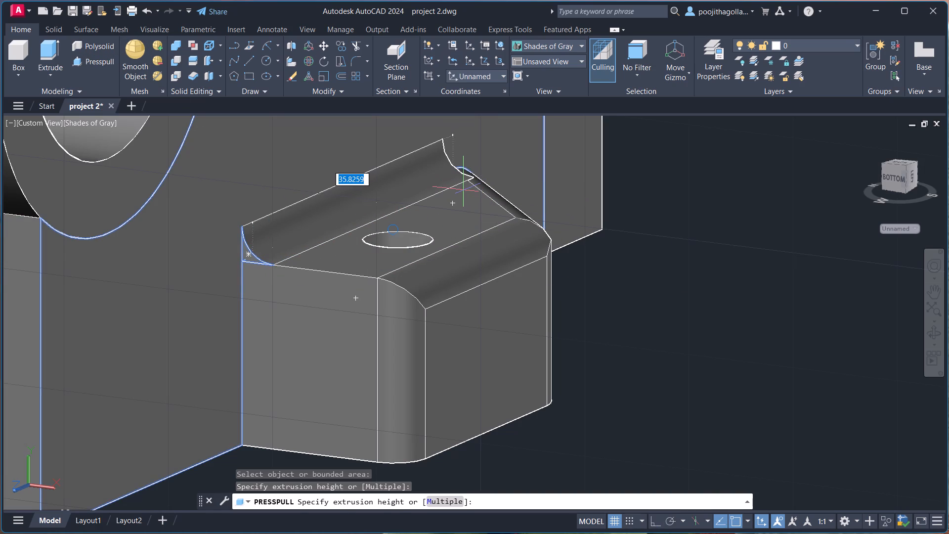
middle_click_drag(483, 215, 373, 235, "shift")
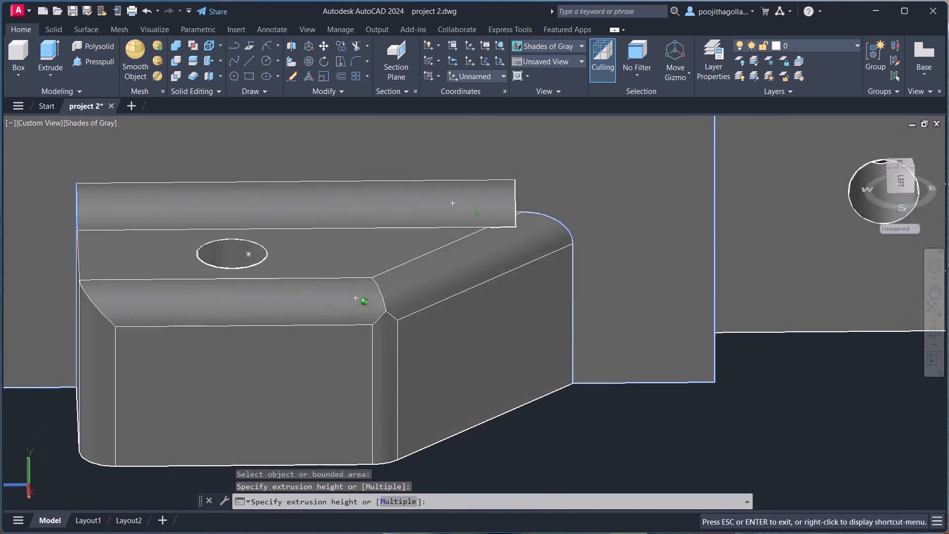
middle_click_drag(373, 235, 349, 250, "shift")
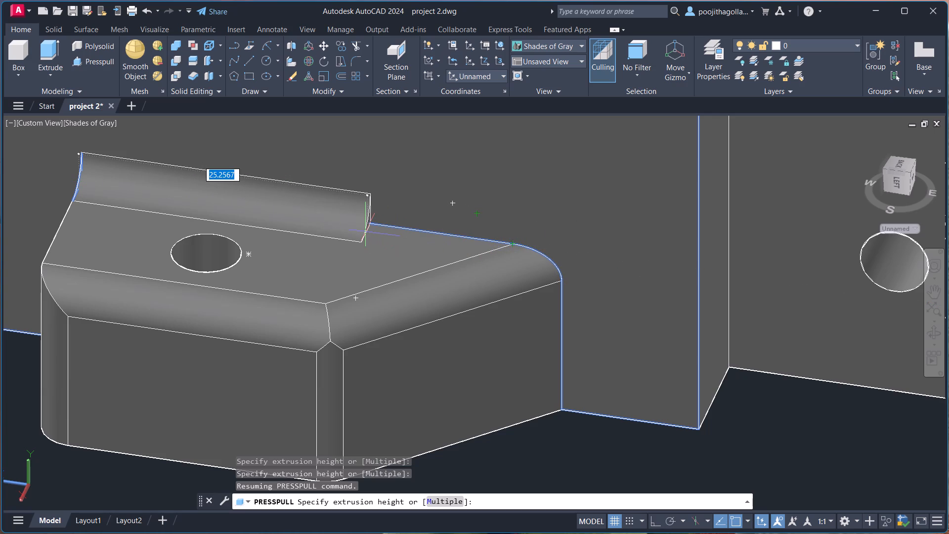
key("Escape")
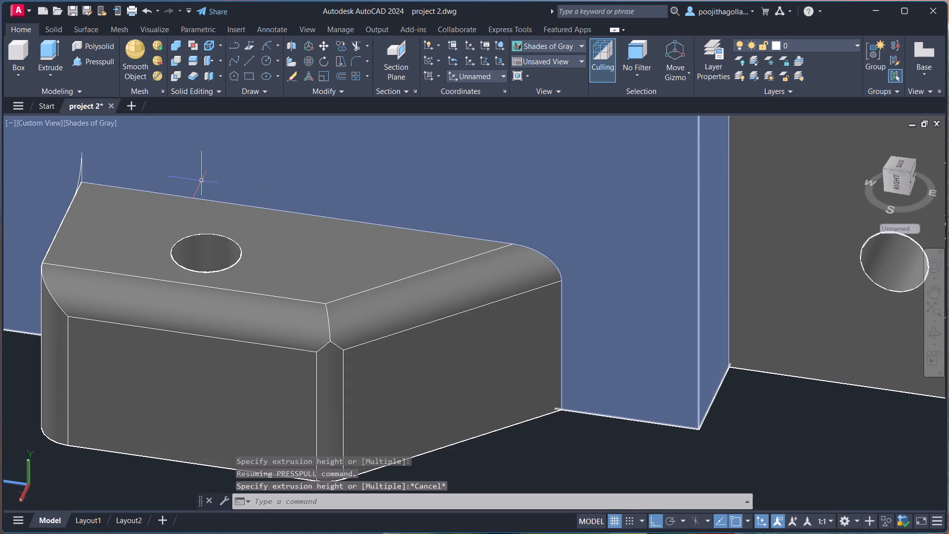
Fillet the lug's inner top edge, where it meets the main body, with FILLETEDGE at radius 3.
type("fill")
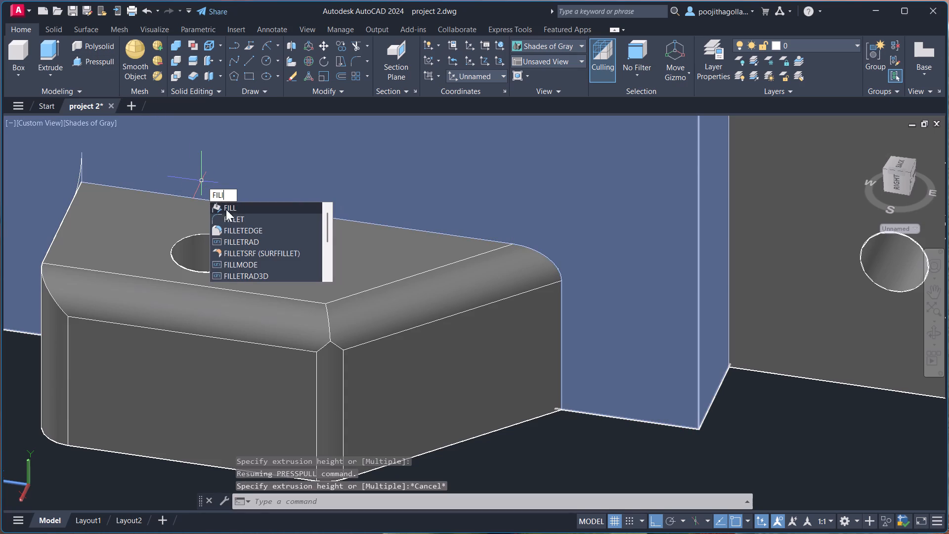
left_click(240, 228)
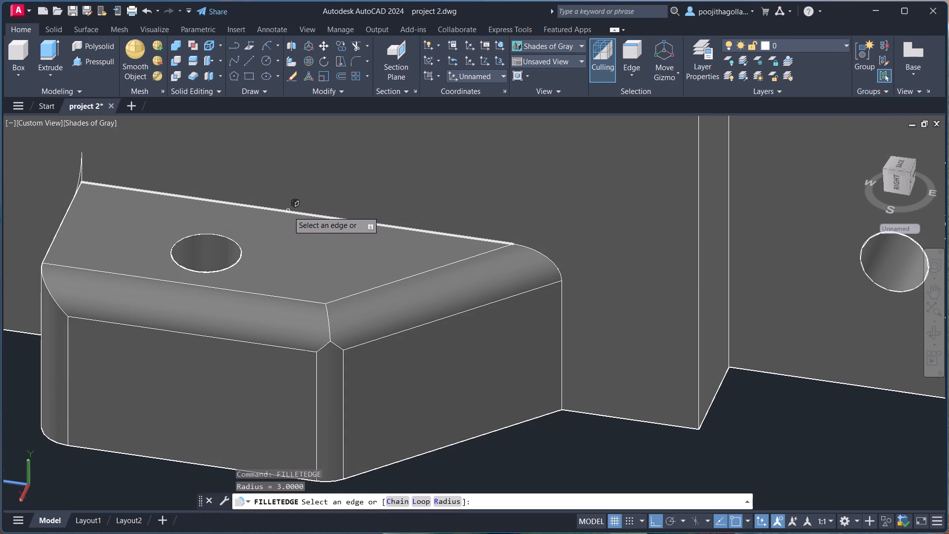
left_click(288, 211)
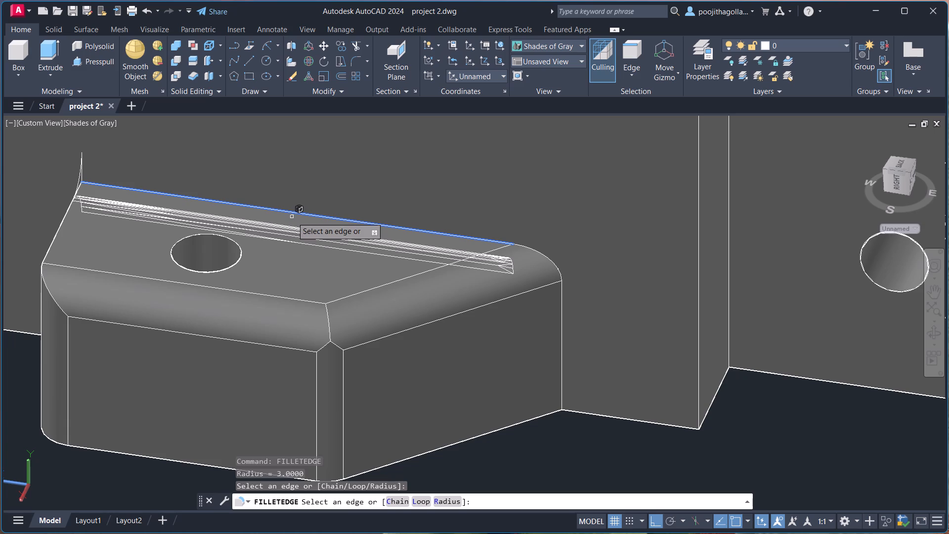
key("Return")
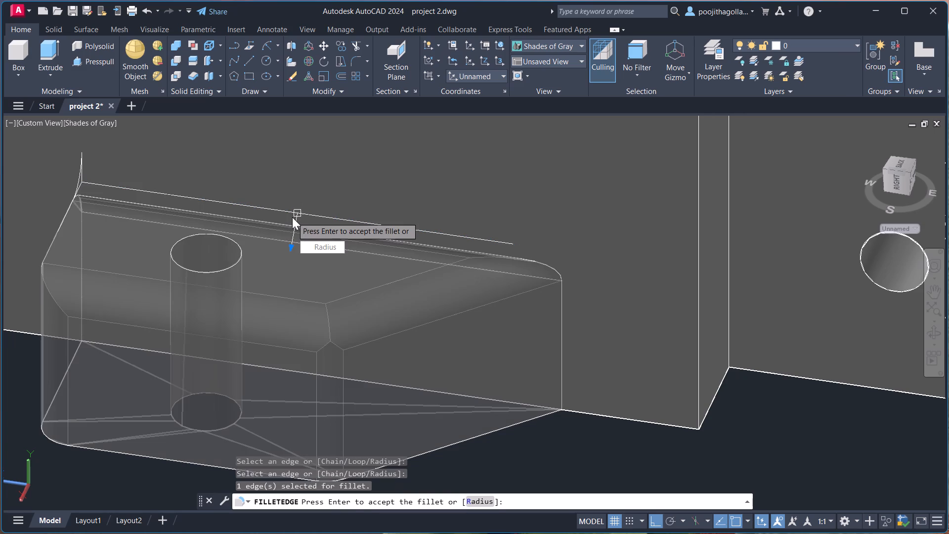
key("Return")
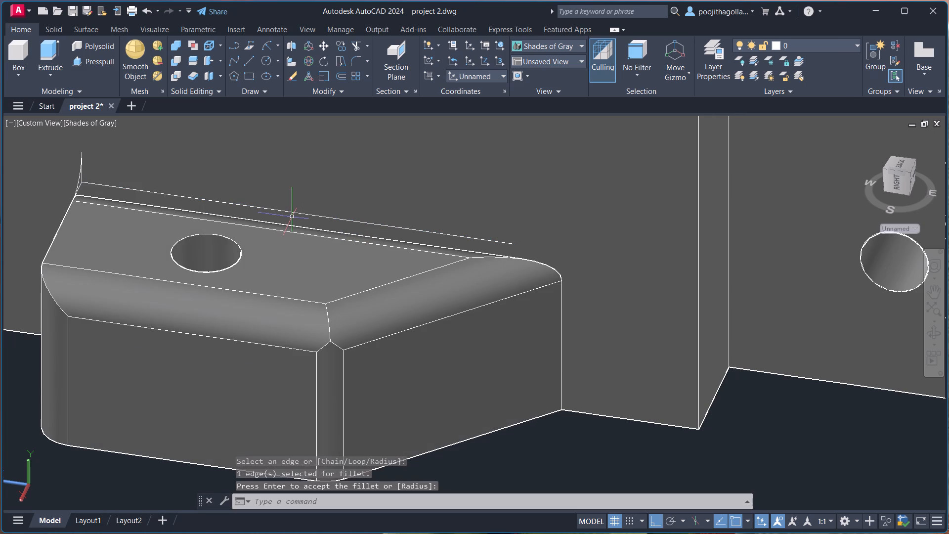
Examine the lug's filleted inner top edge and the corner profile from several sides.
left_click(930, 332)
left_click_drag(308, 290, 419, 239)
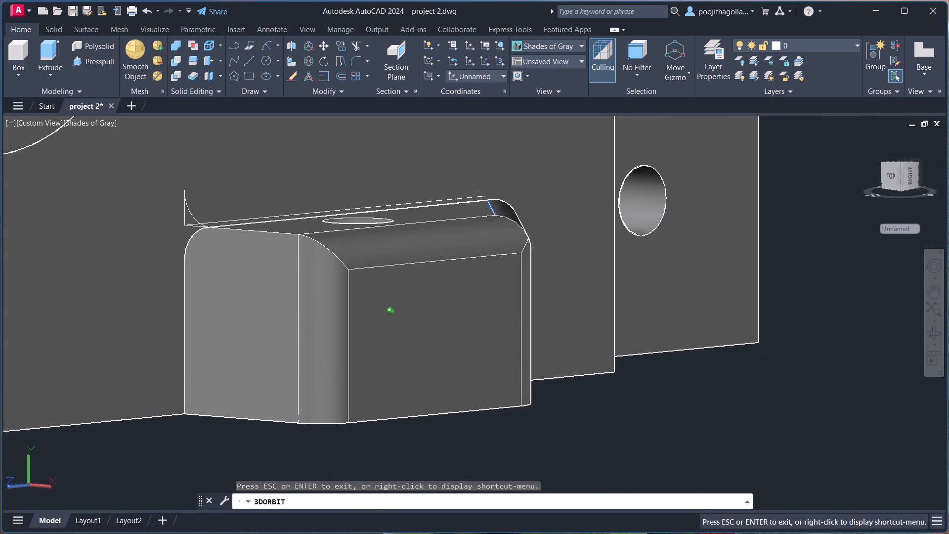
left_click_drag(419, 239, 433, 244)
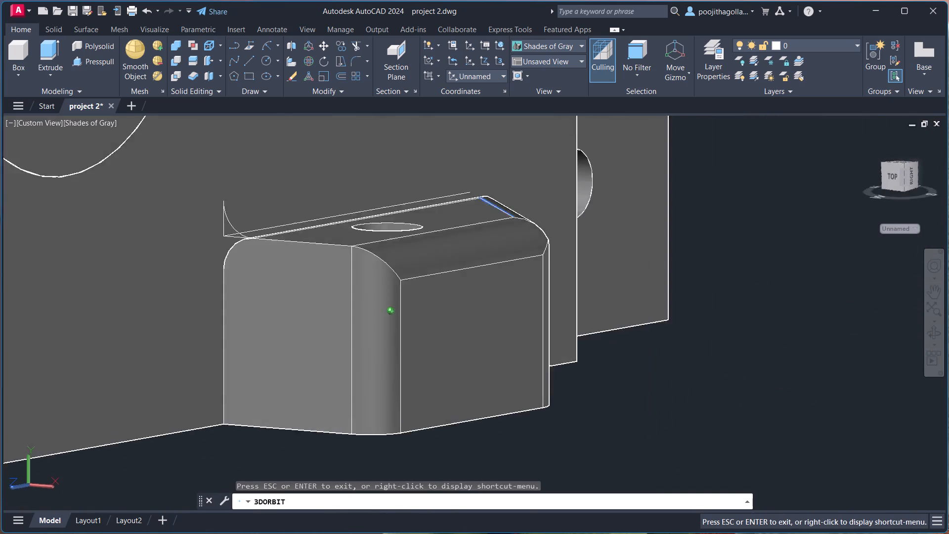
left_click_drag(433, 244, 325, 249)
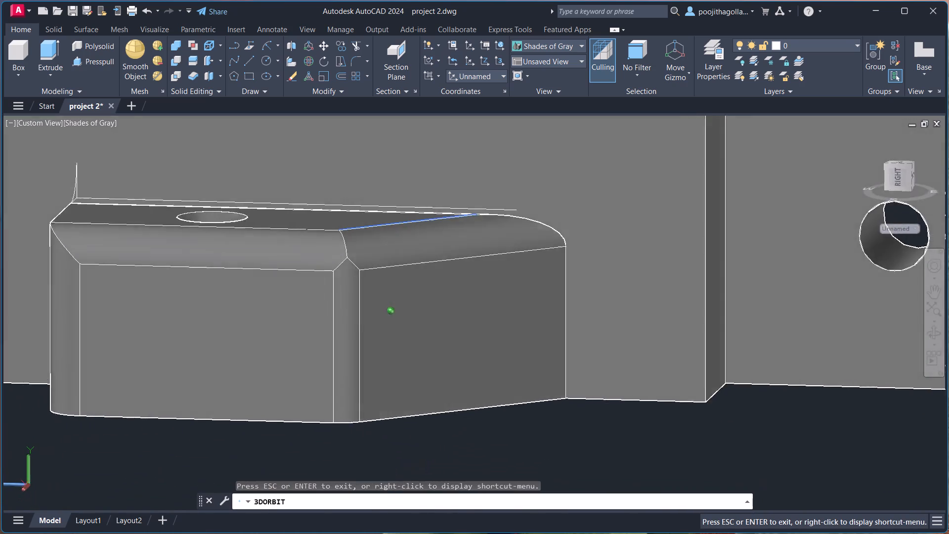
left_click_drag(325, 249, 329, 289)
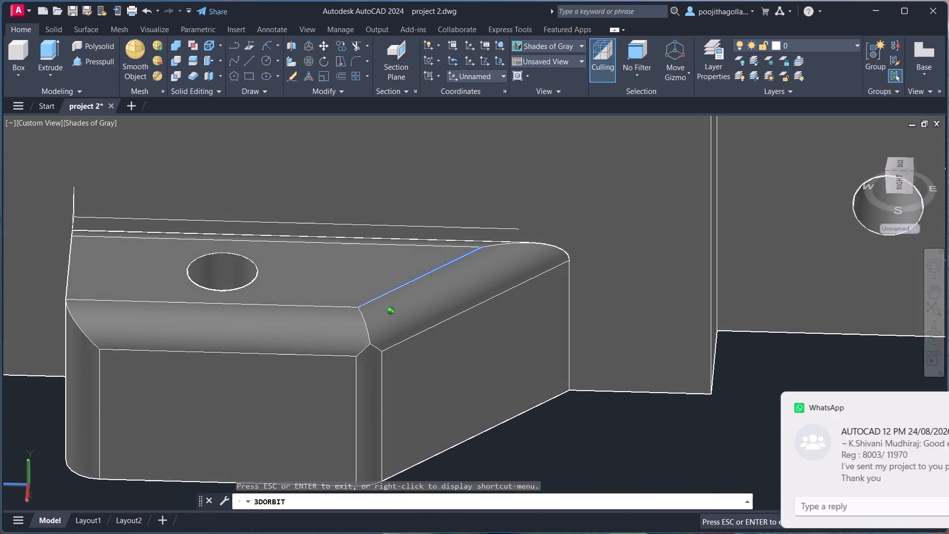
left_click_drag(329, 289, 323, 301)
key("Escape")
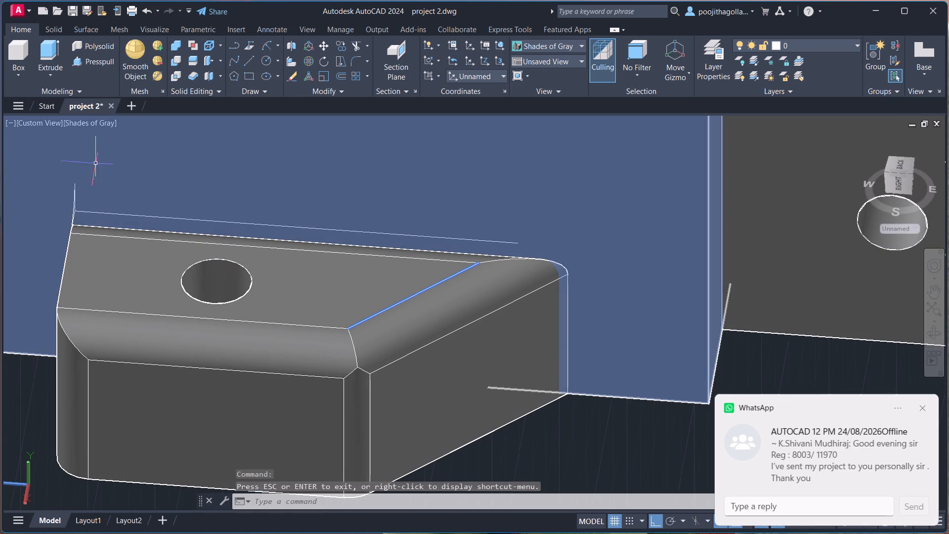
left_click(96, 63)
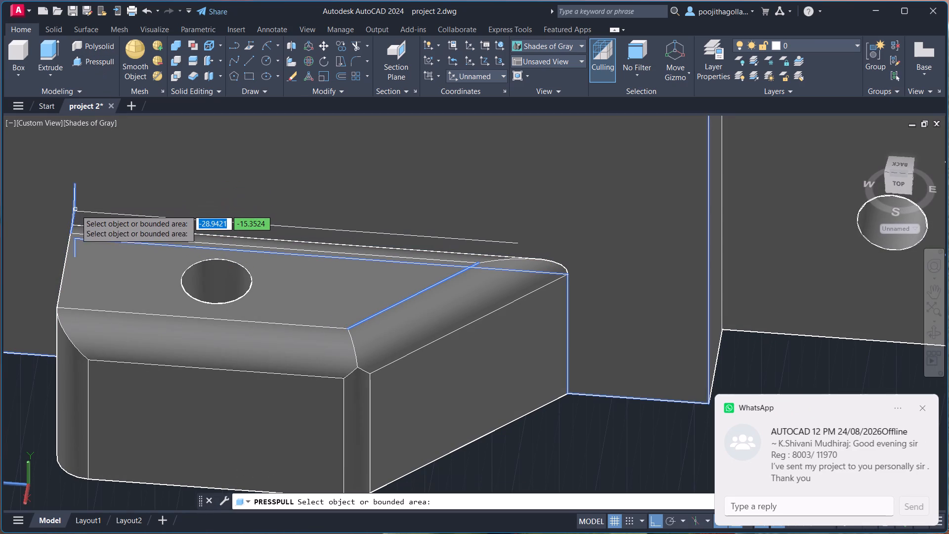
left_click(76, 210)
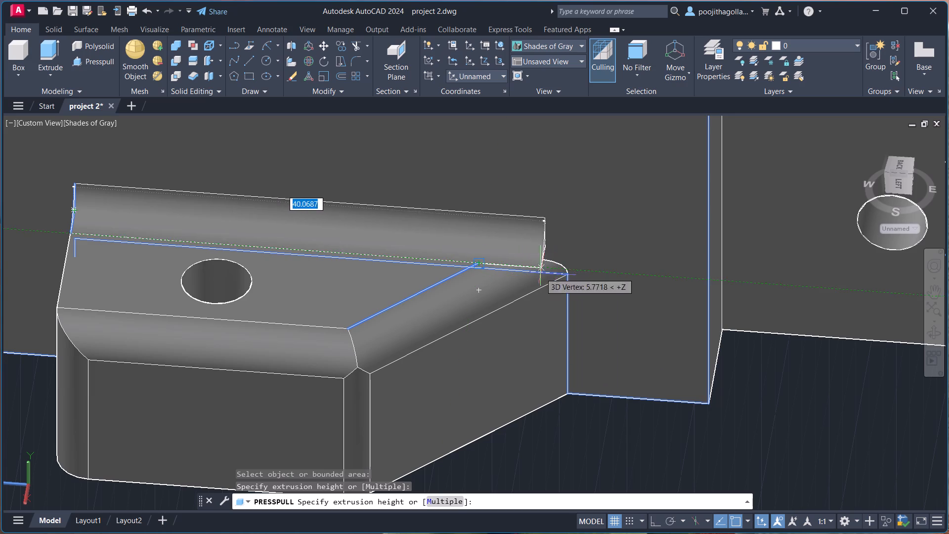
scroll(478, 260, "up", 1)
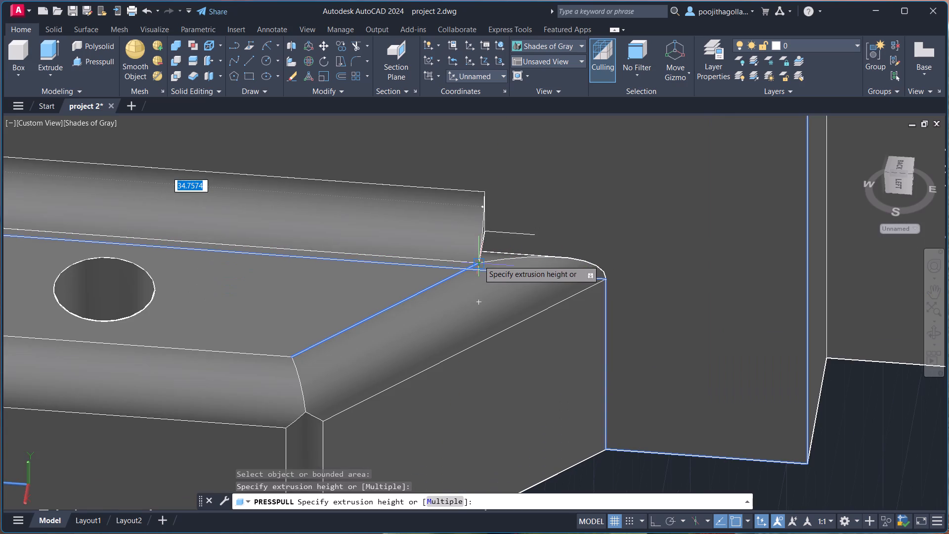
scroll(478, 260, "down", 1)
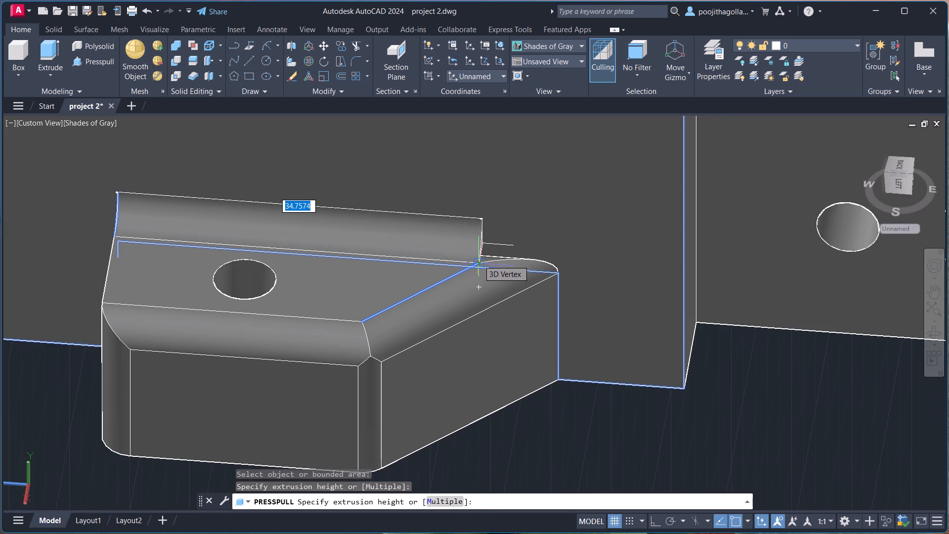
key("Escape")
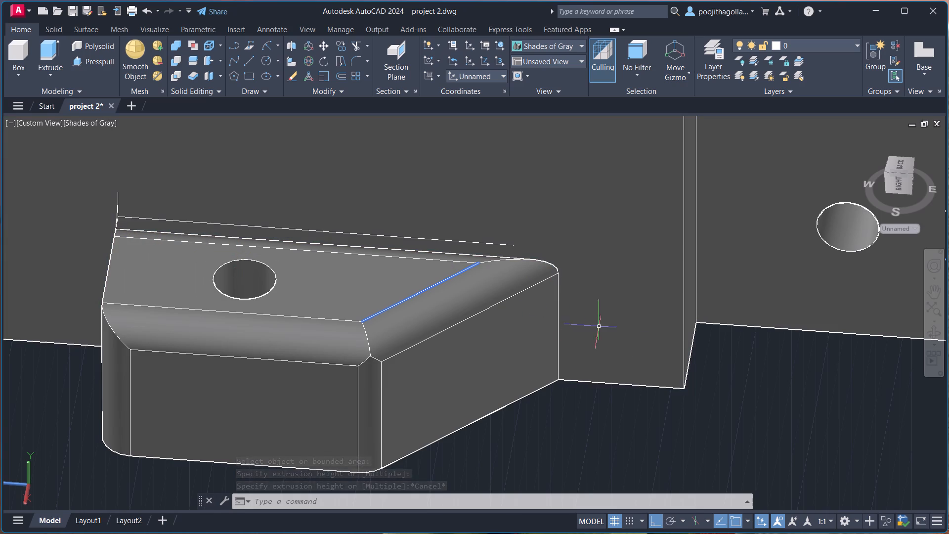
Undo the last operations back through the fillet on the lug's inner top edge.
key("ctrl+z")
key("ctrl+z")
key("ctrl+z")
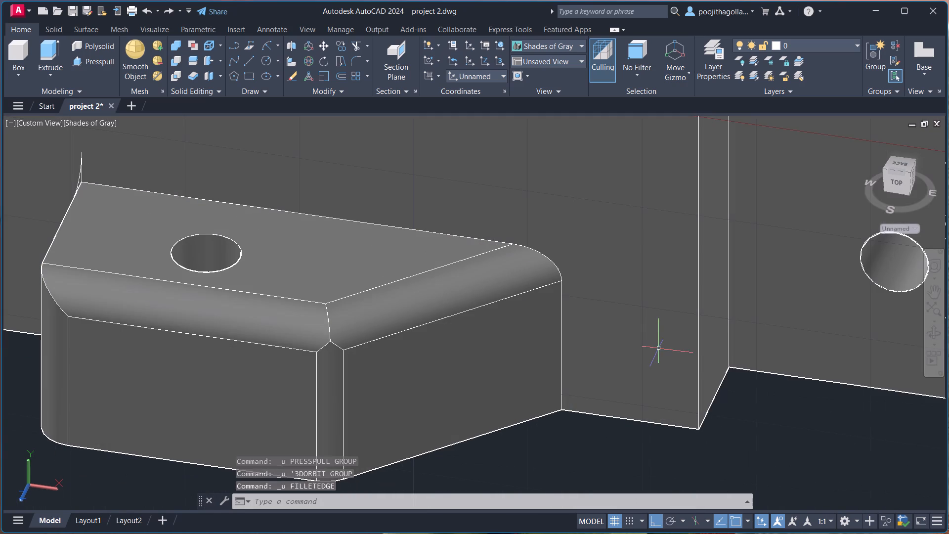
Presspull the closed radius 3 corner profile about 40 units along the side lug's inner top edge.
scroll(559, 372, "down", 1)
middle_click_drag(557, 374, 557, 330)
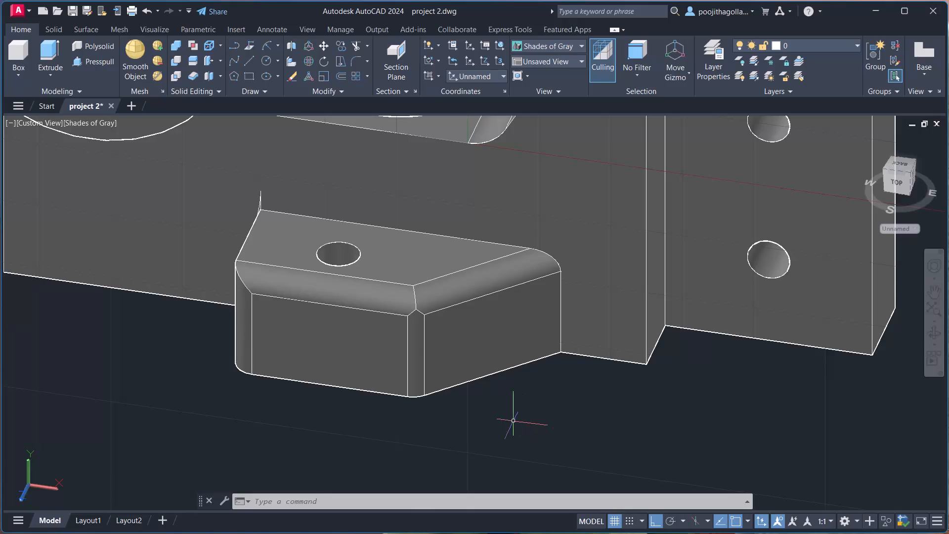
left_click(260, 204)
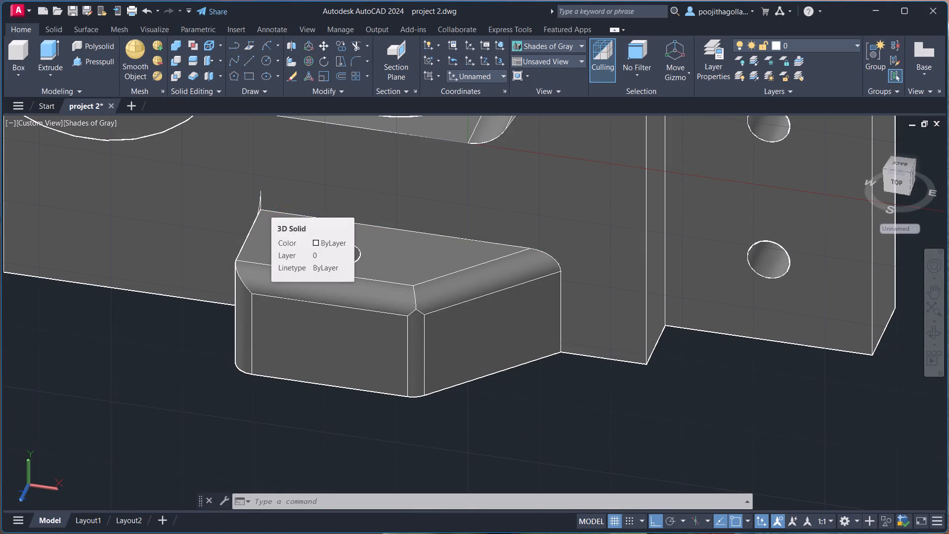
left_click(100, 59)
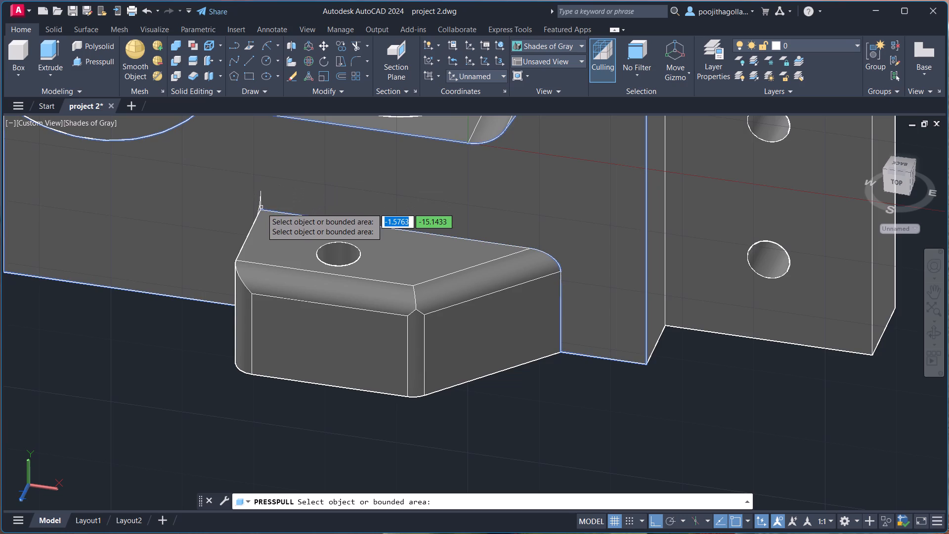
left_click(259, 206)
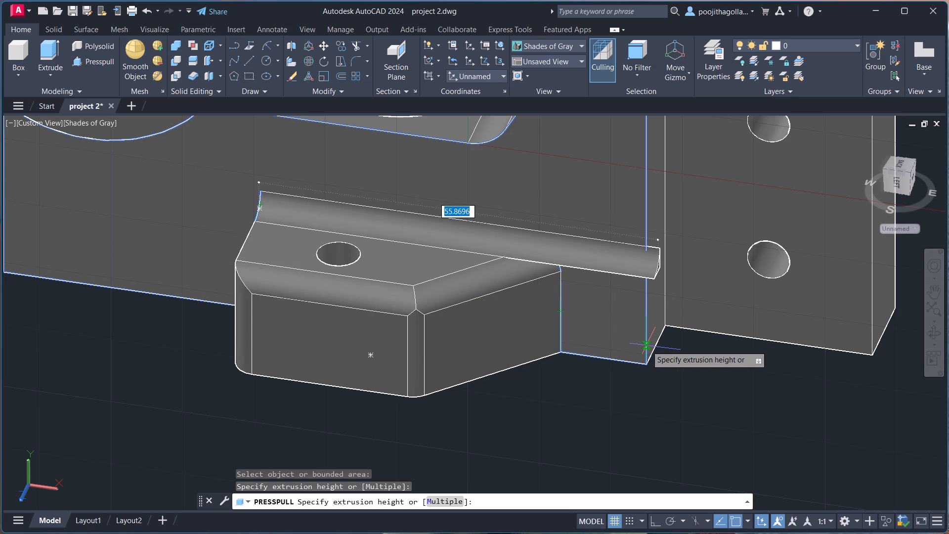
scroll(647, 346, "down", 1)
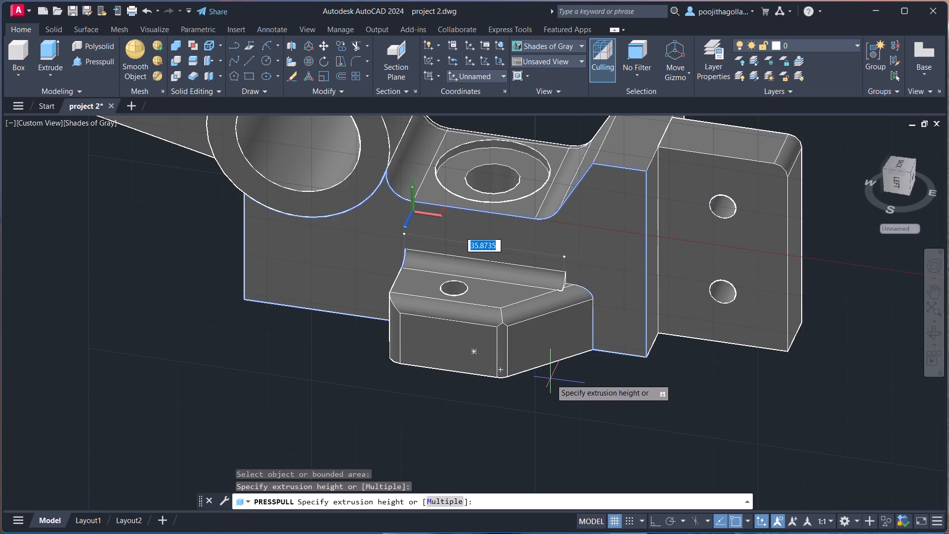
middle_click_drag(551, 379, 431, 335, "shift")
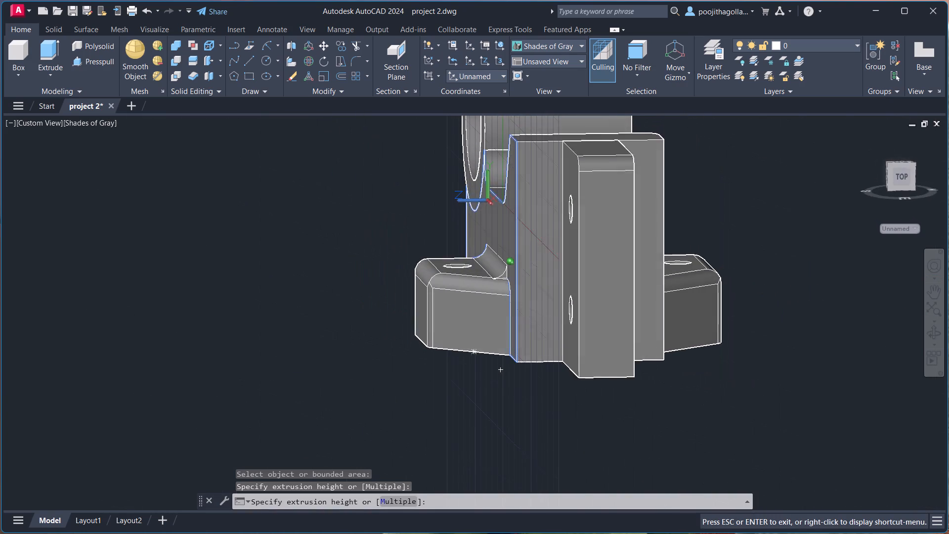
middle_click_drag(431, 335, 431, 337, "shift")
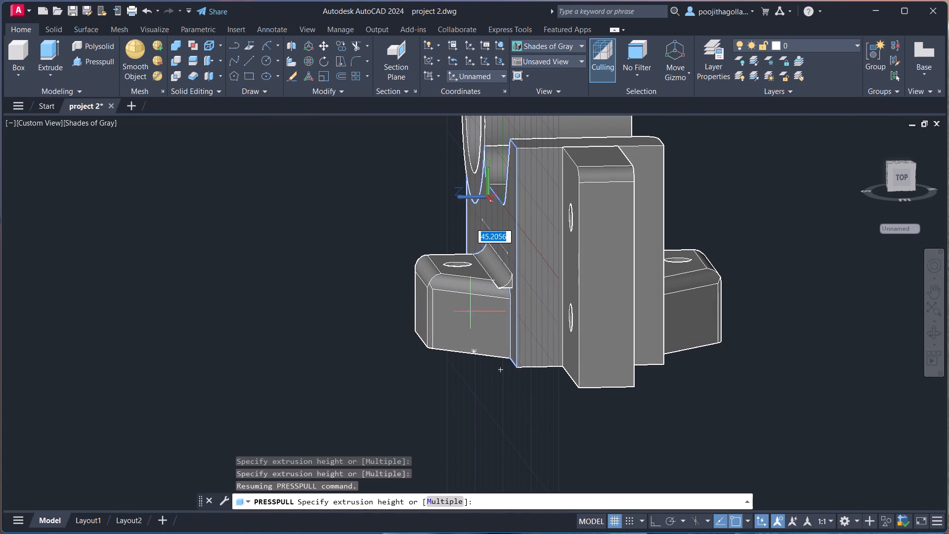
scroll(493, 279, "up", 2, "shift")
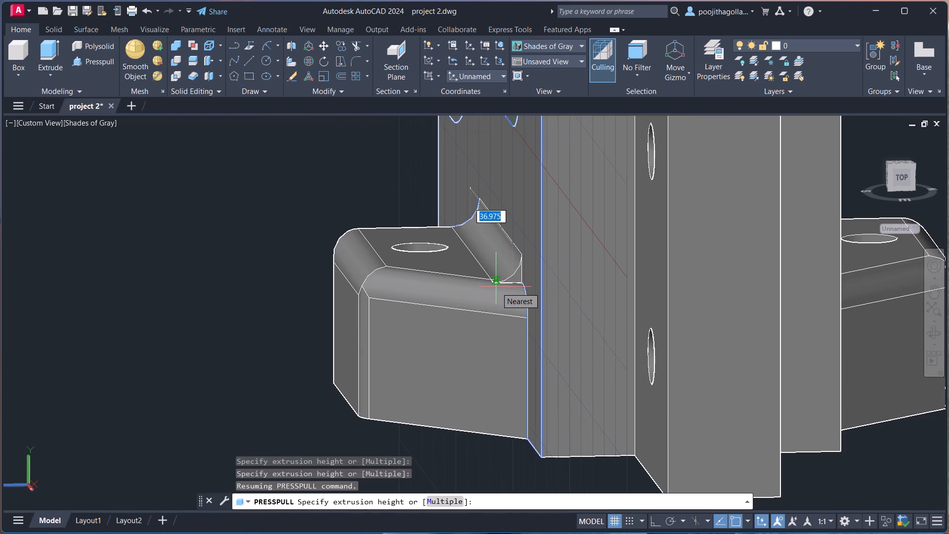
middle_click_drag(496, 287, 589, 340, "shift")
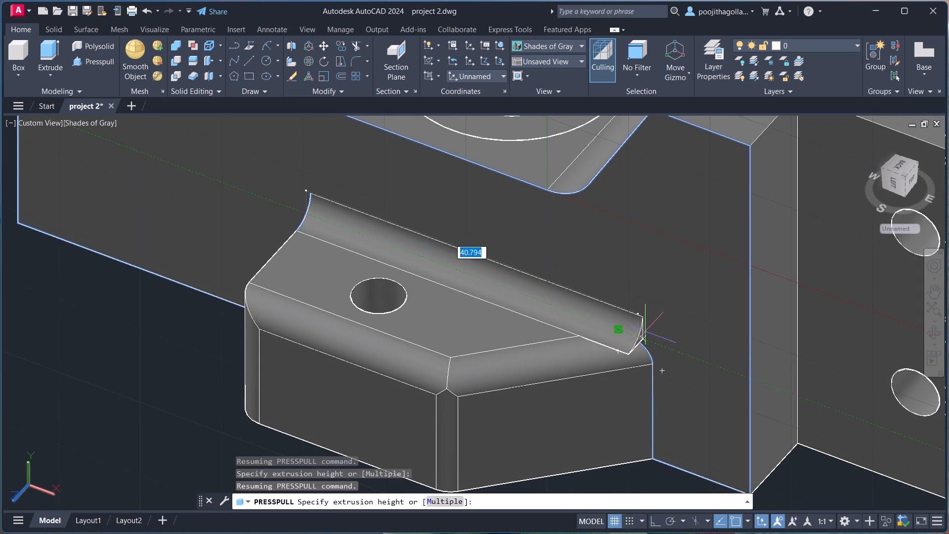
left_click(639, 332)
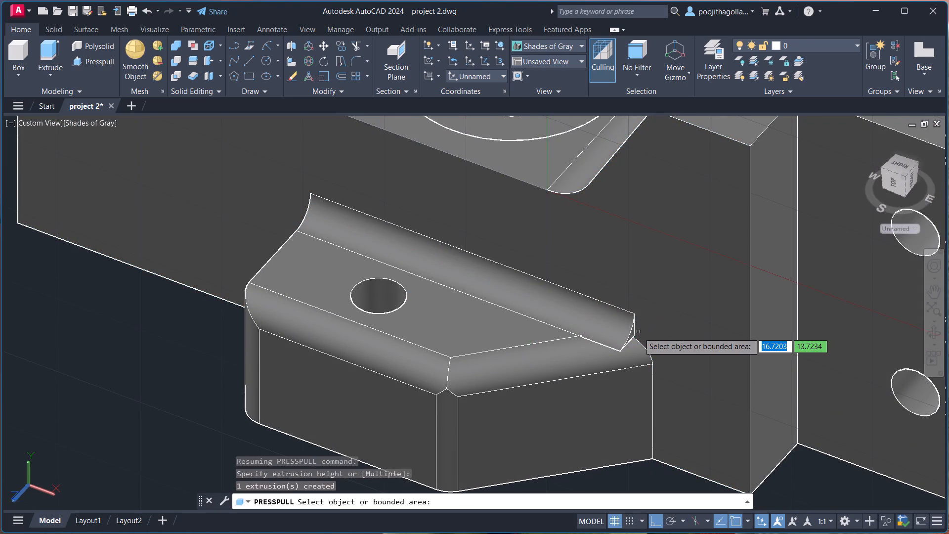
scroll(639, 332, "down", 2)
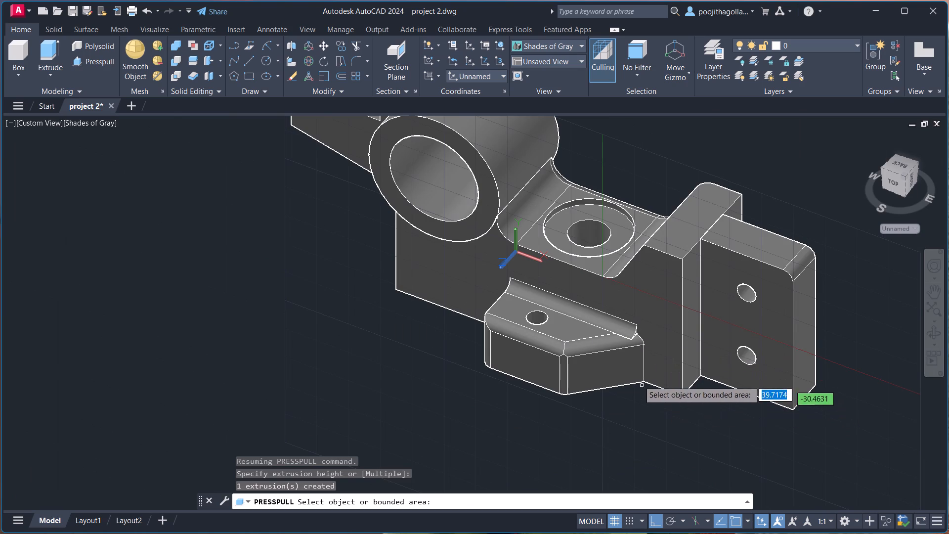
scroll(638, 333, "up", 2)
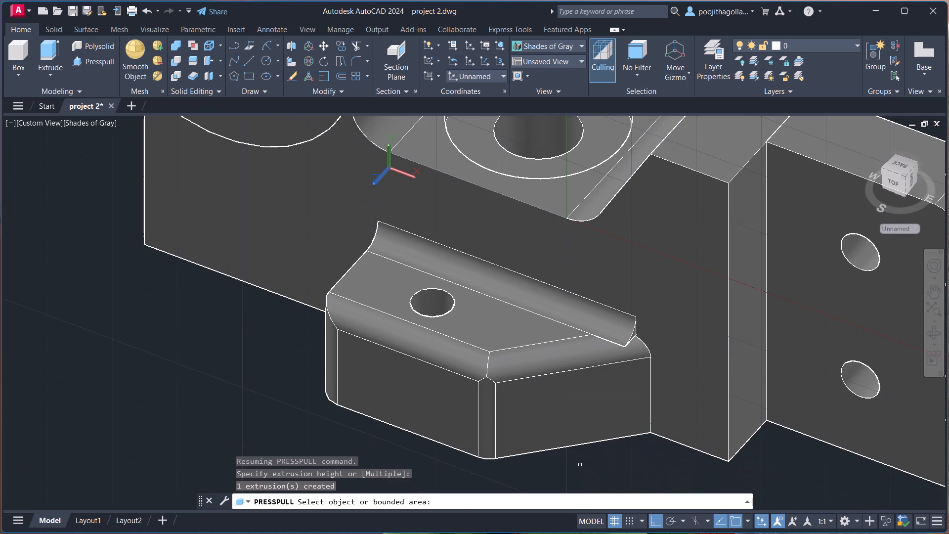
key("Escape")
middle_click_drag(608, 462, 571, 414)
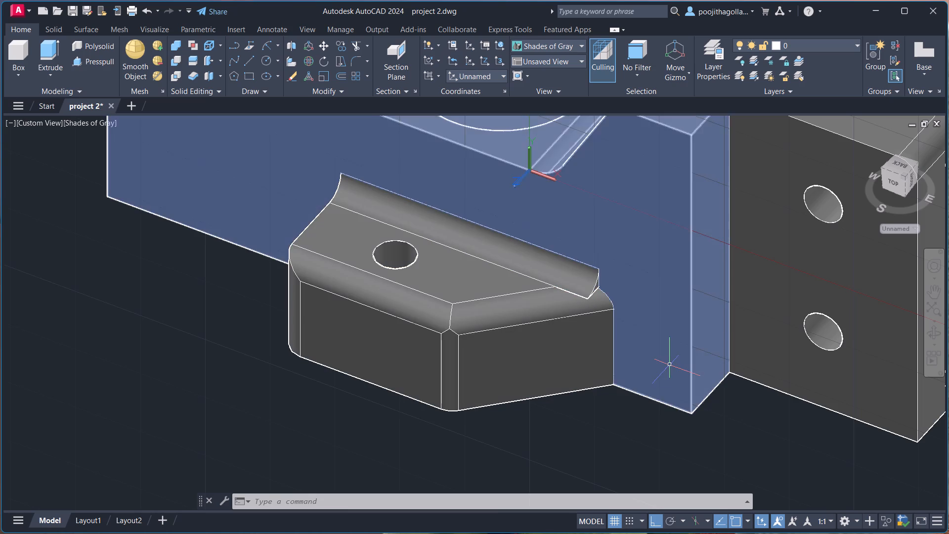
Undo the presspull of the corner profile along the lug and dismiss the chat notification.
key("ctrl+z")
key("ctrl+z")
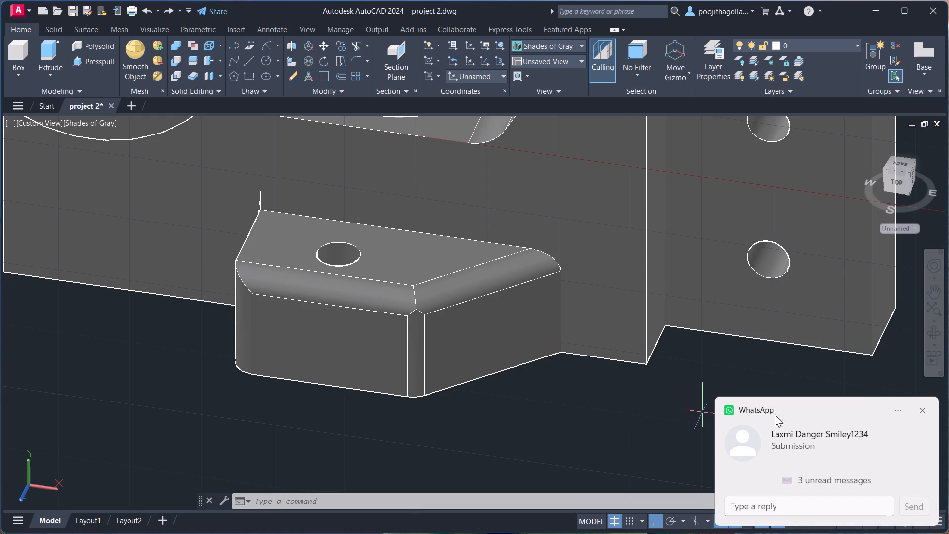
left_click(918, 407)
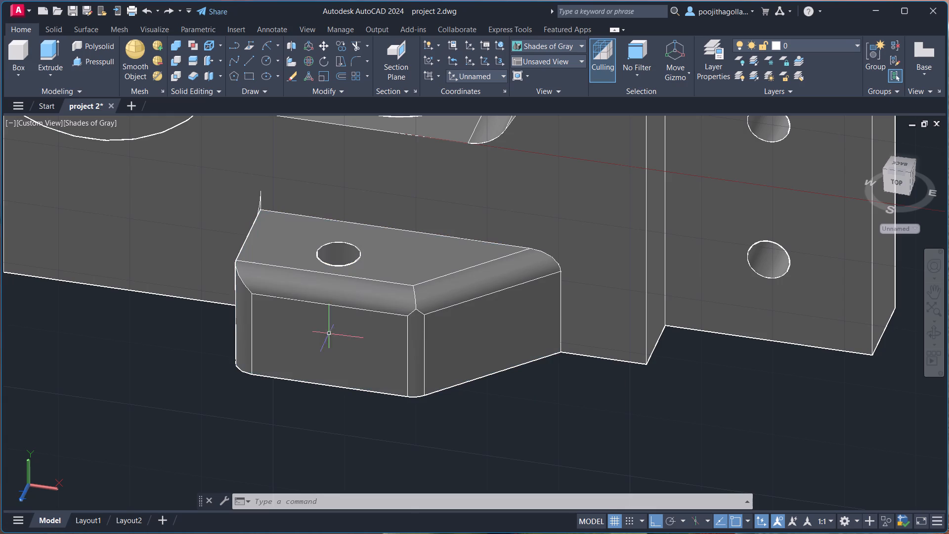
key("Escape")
Erase the joined radius 3 profile at the side lug's inner top corner.
scroll(258, 228, "up", 3)
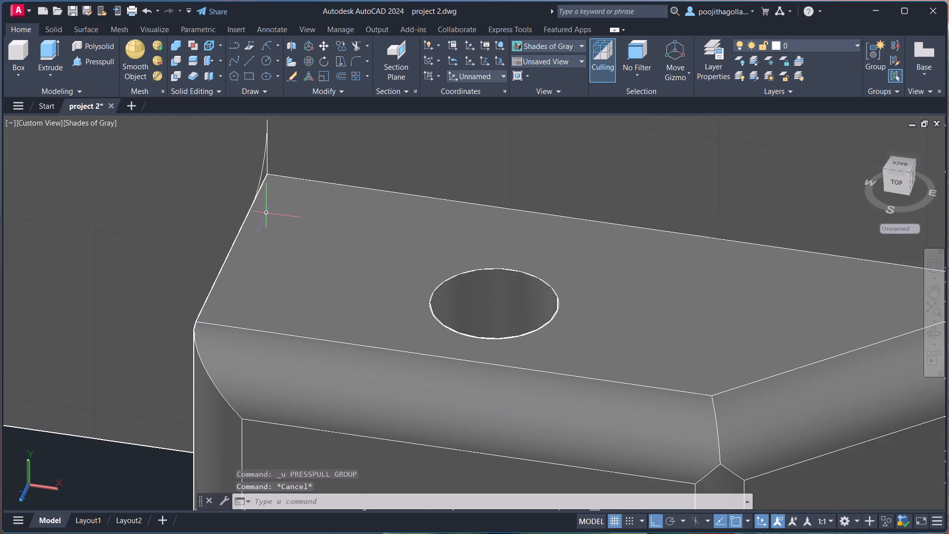
left_click(264, 166)
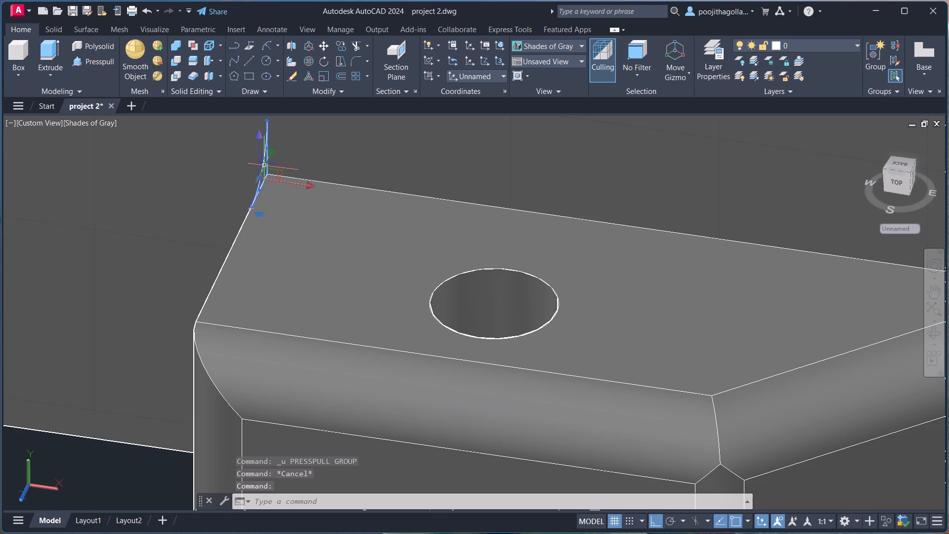
key("Delete")
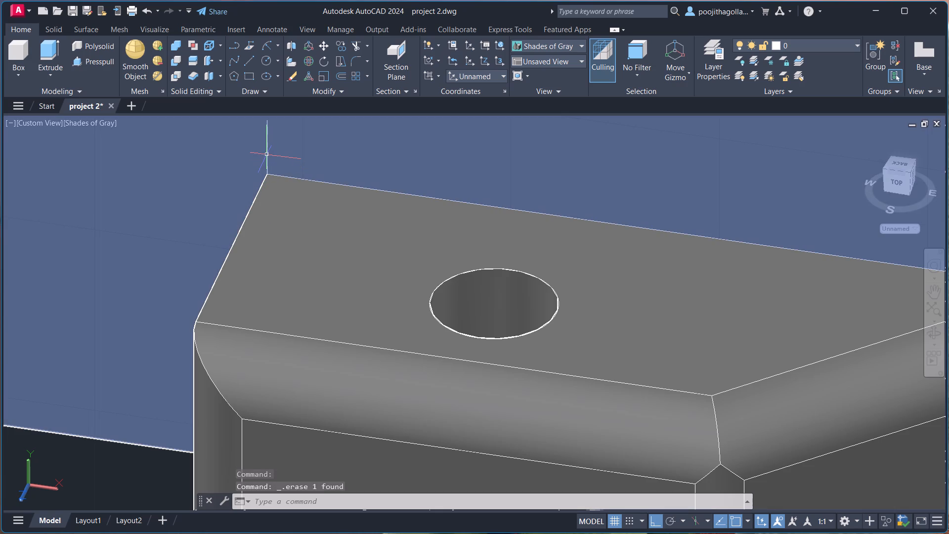
Erase the two leftover construction lines at the lug's inner corner in 2D Wireframe, then restore the Shades of Gray visual style.
scroll(268, 153, "up", 3)
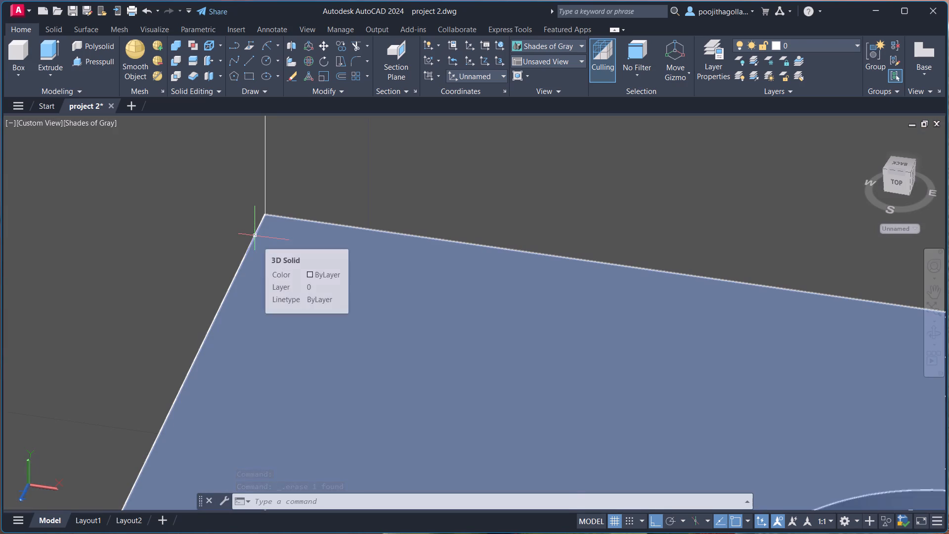
scroll(255, 236, "down", 4)
left_click(262, 216)
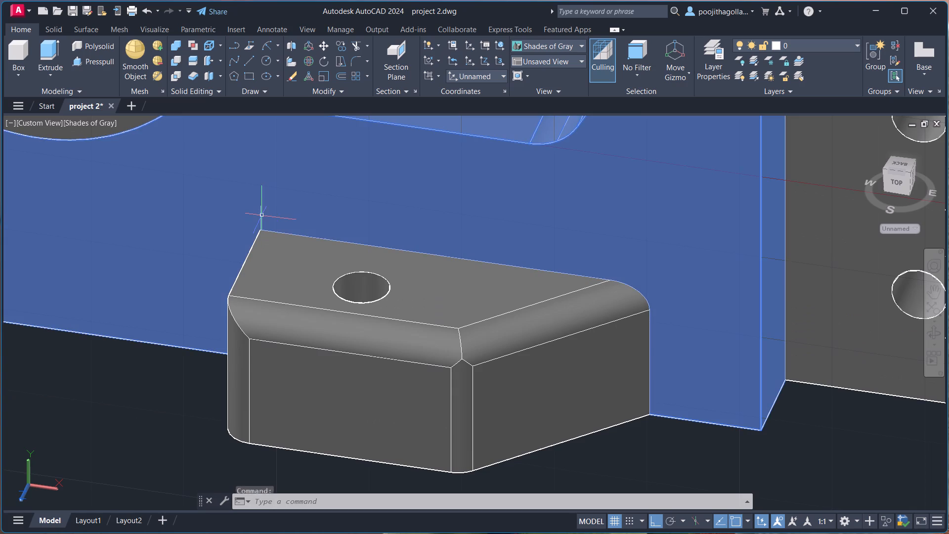
key("Escape")
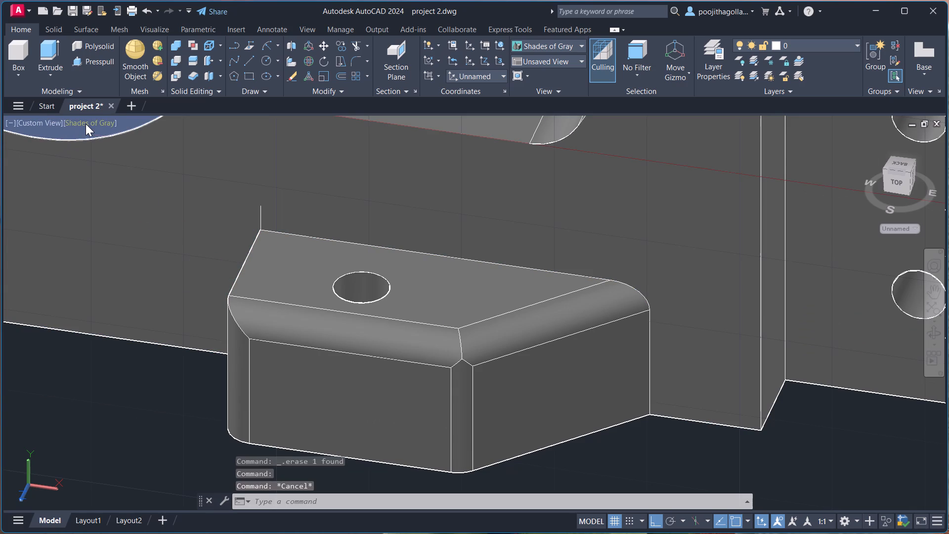
left_click(86, 124)
left_click(130, 153)
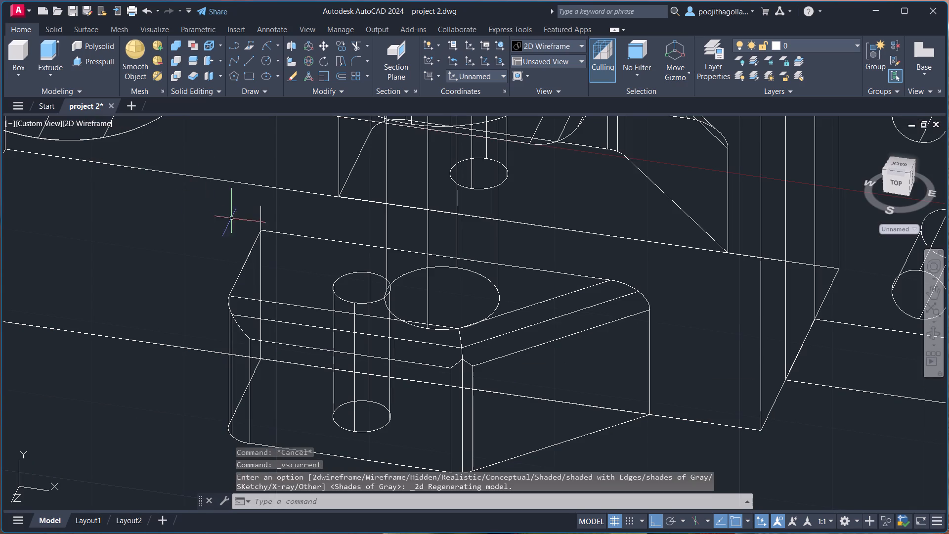
left_click(260, 213)
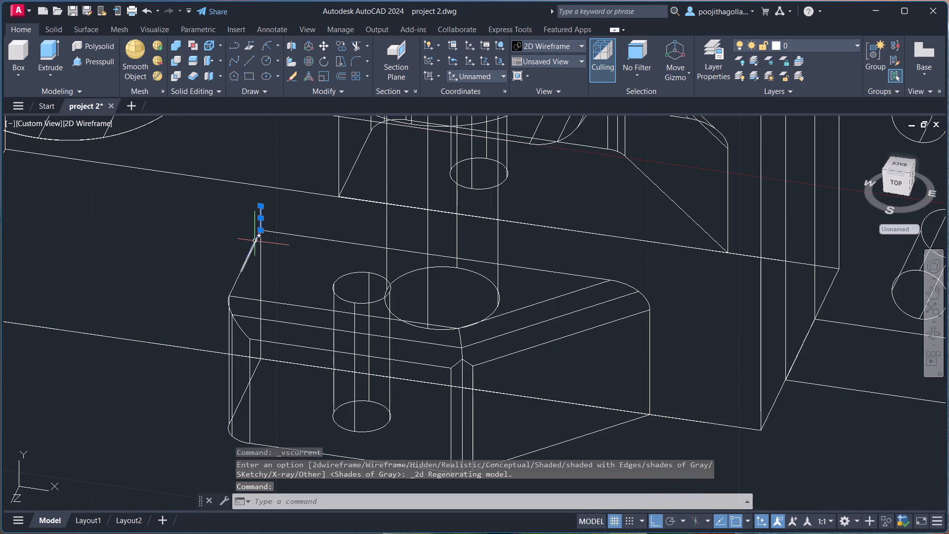
left_click(255, 241)
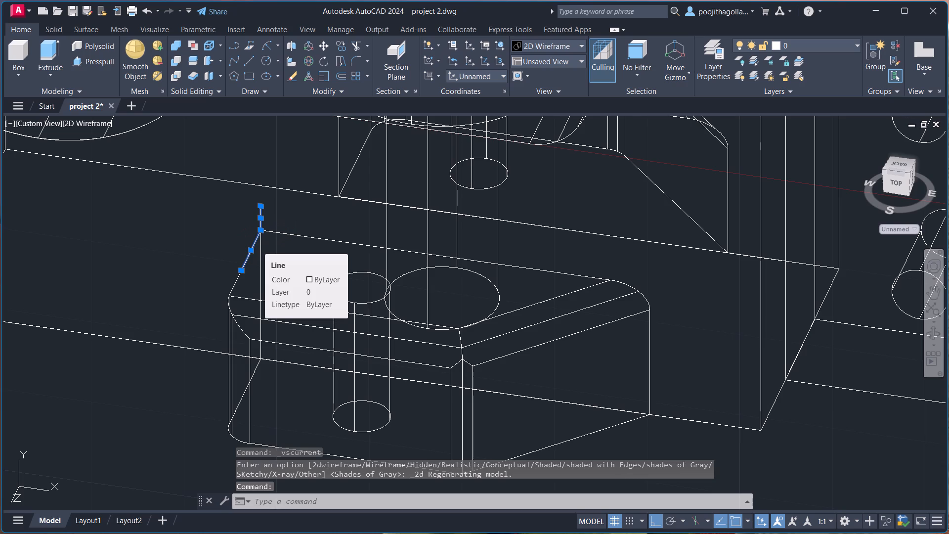
key("Delete")
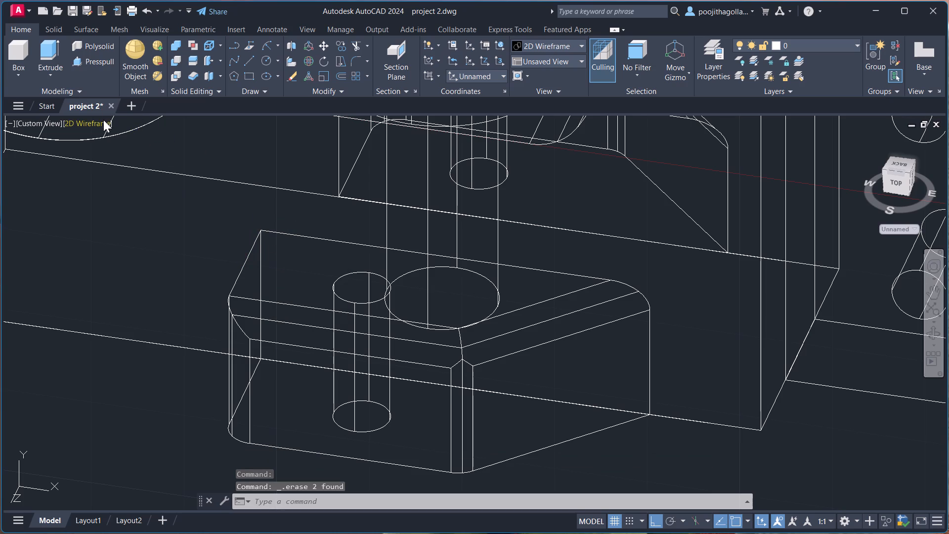
left_click(103, 121)
left_click(158, 230)
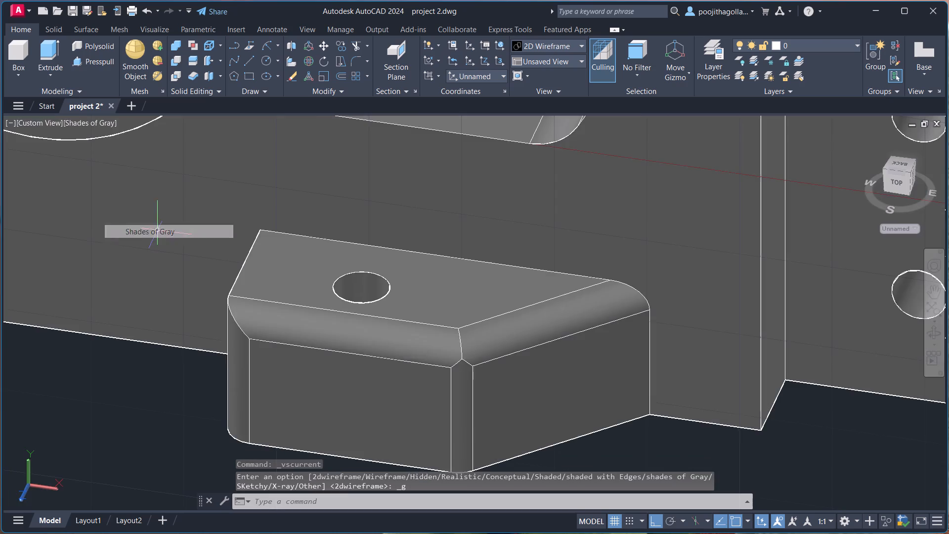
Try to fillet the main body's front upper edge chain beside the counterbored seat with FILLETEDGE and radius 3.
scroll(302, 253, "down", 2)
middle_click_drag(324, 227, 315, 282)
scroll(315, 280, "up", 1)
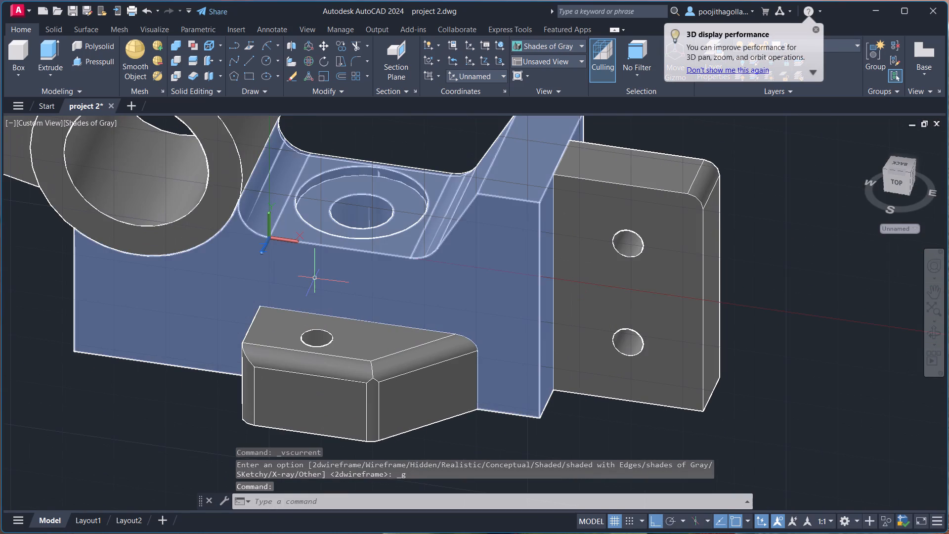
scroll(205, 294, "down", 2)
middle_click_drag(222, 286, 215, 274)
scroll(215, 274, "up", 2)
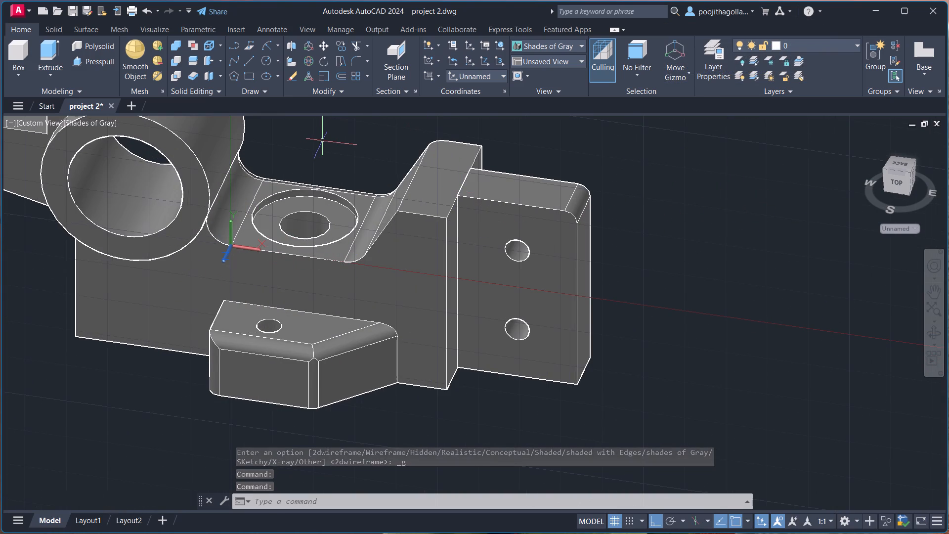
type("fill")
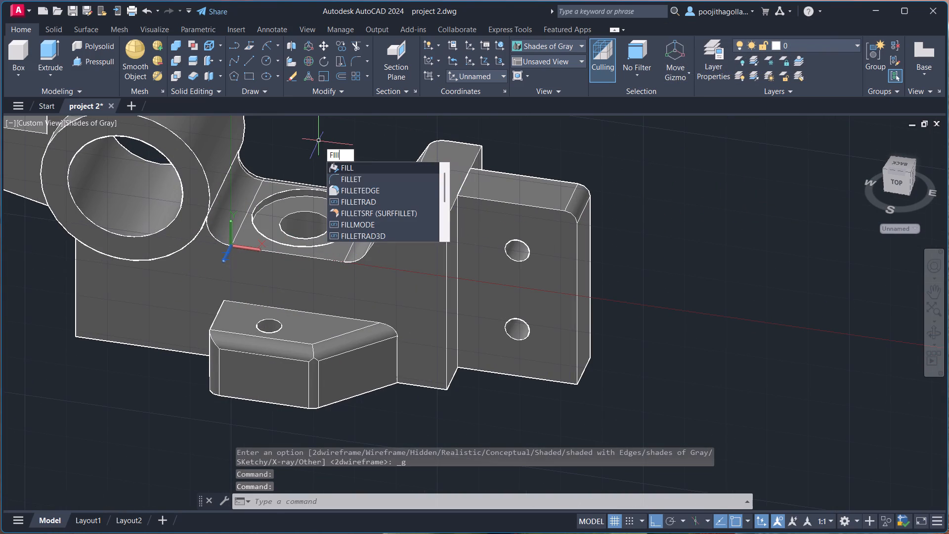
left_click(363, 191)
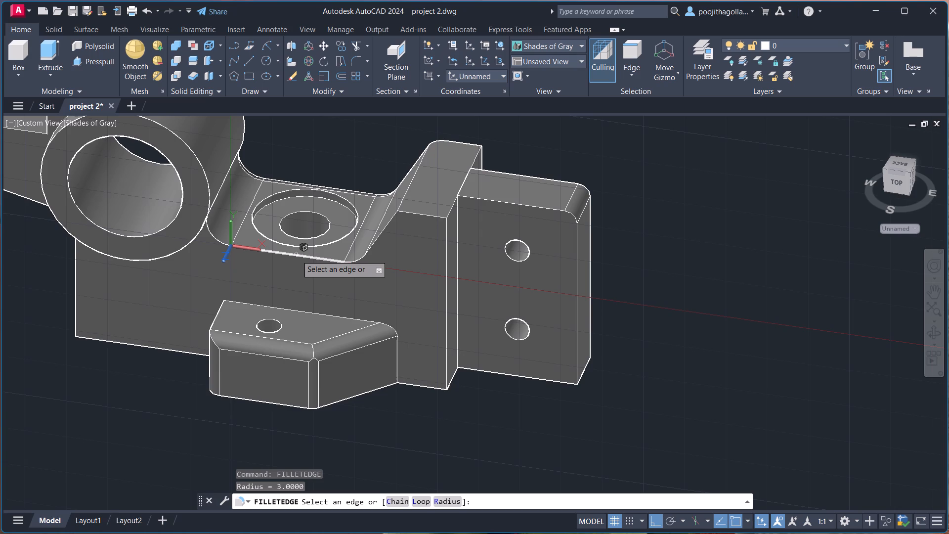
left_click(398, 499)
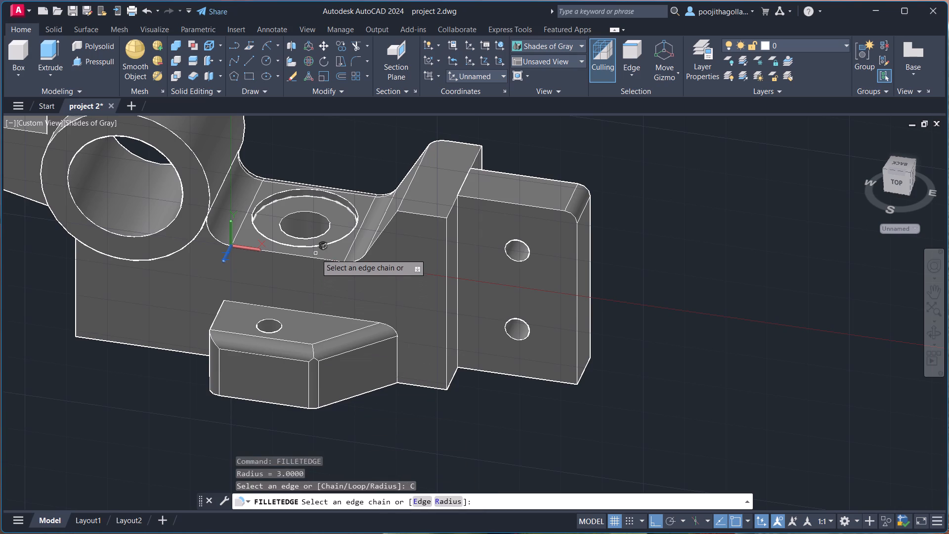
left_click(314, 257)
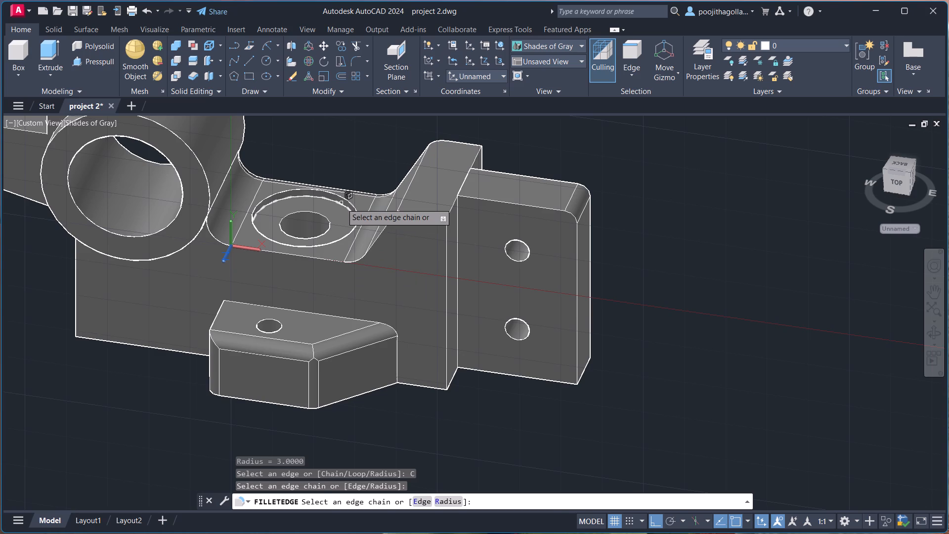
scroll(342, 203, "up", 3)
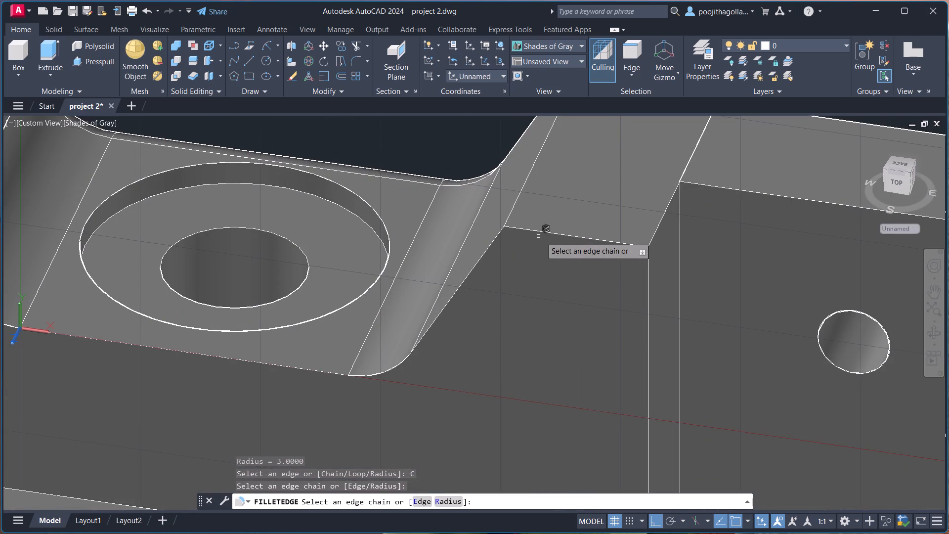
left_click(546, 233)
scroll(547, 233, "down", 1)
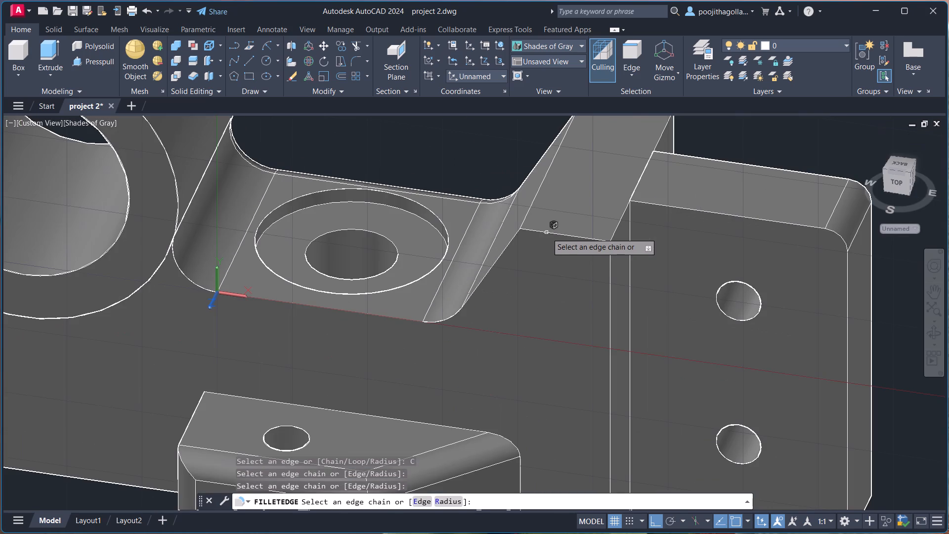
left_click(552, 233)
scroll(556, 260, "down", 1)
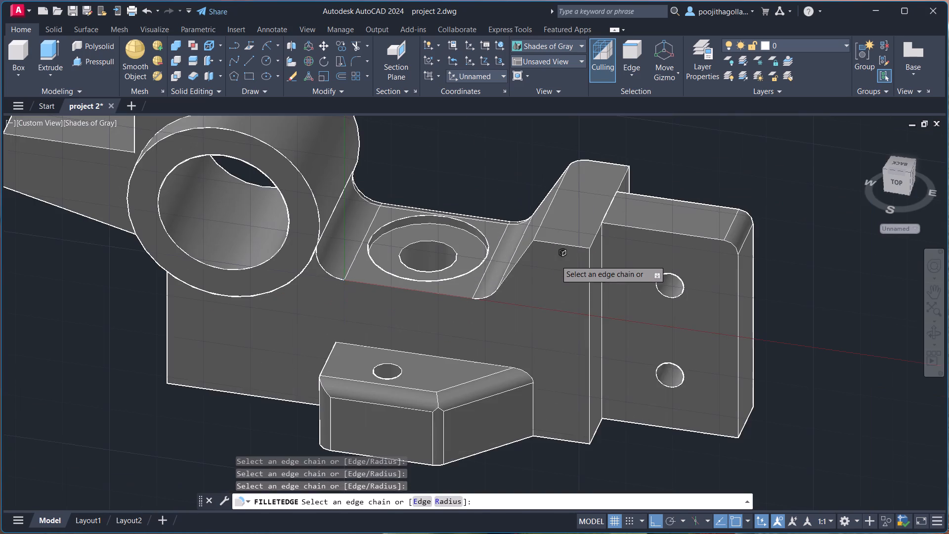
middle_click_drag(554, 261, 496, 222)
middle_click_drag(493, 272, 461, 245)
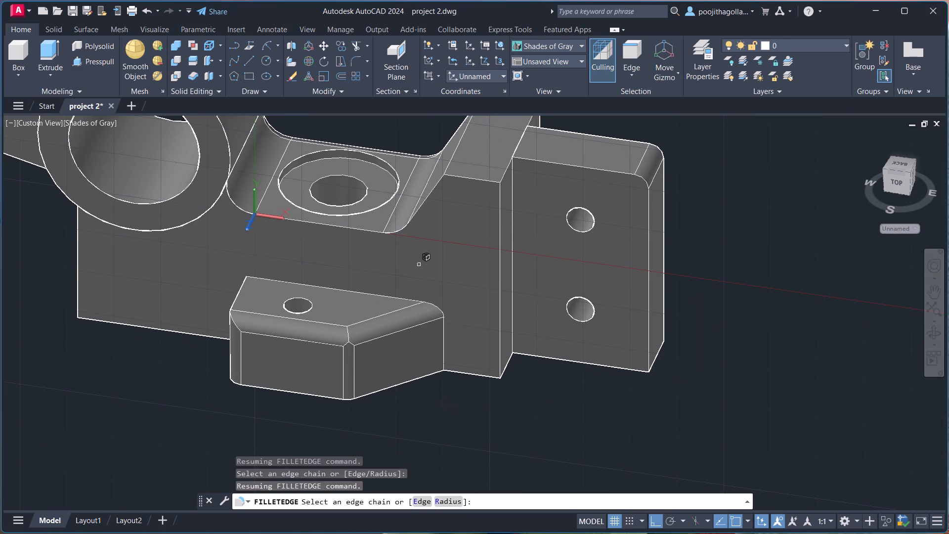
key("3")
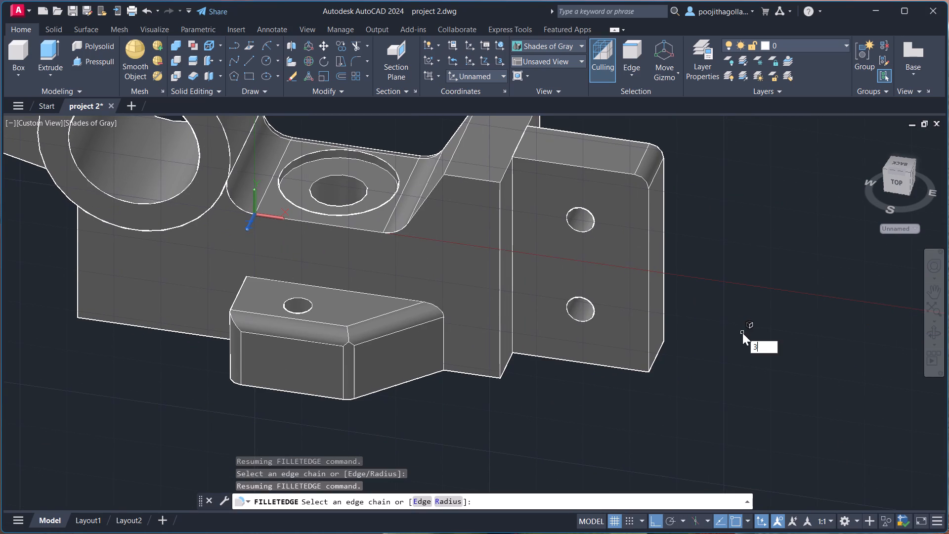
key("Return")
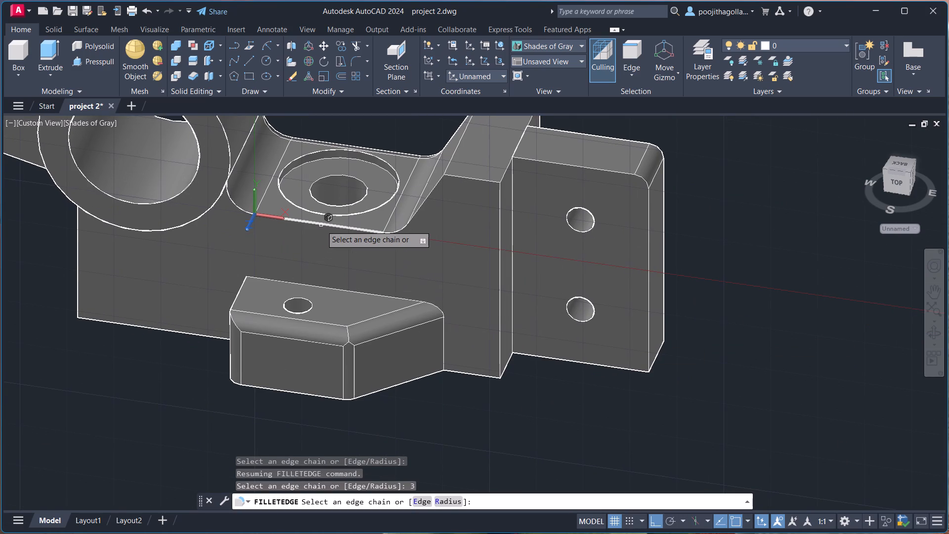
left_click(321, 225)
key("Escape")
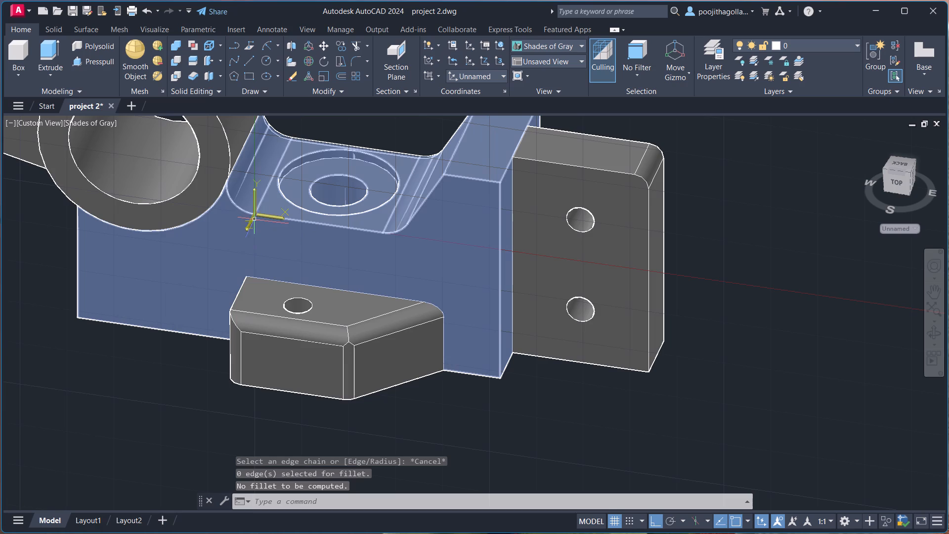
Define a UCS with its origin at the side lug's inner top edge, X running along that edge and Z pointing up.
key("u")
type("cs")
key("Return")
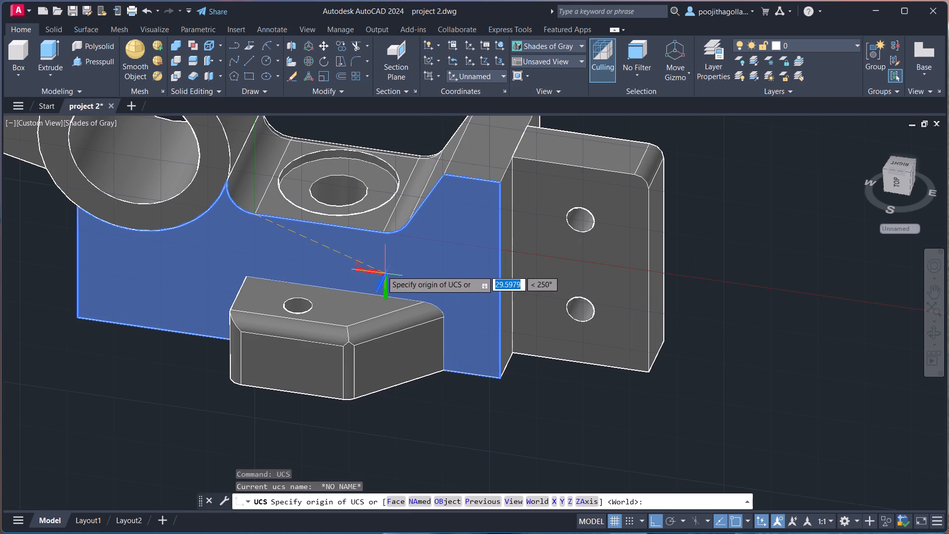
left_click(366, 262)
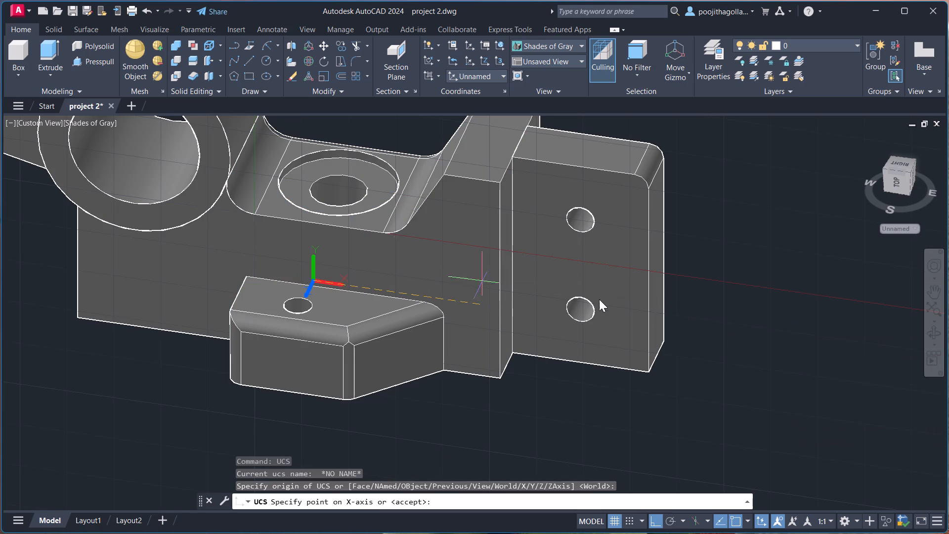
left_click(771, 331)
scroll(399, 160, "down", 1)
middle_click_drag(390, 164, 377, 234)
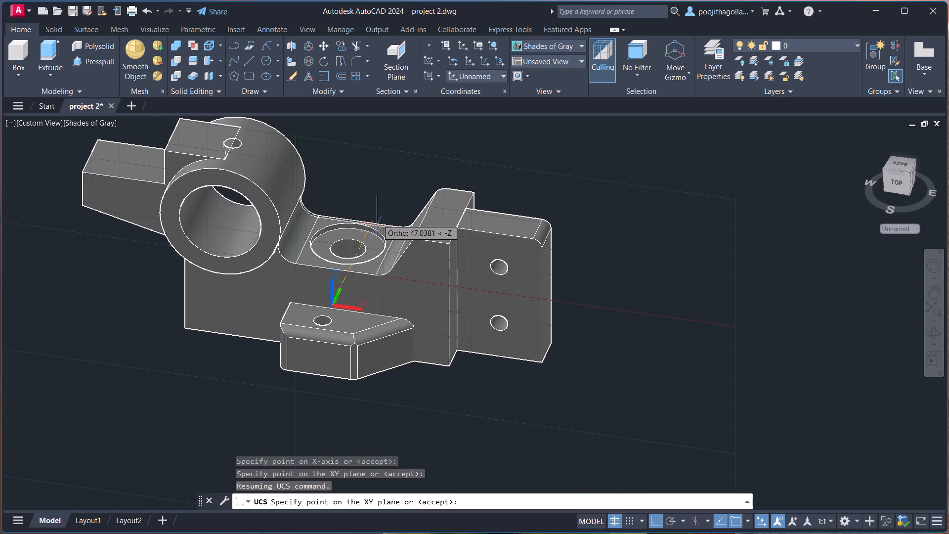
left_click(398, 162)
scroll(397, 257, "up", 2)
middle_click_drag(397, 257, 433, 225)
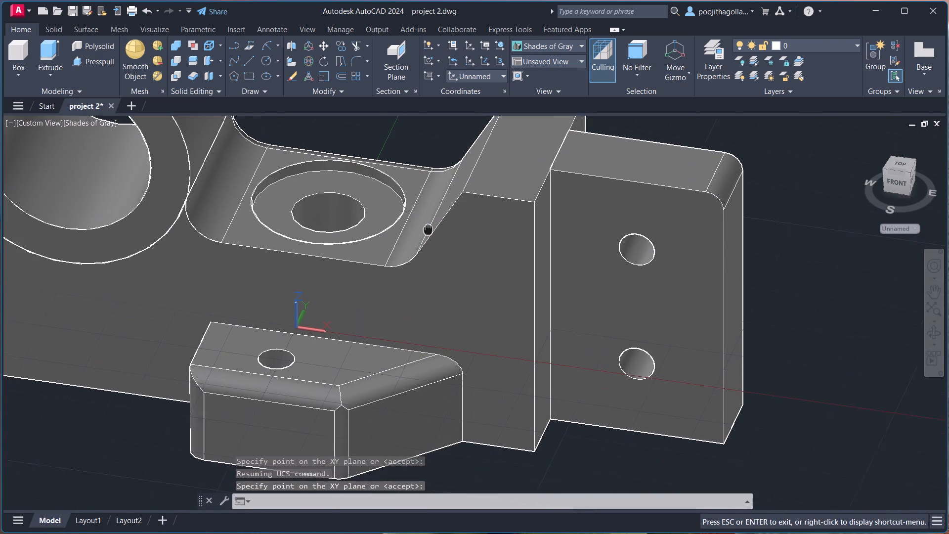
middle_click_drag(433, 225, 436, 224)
Redefine the UCS at the same origin on the lug's inner top edge, keeping X along that edge and Z upward.
type("ucs")
key("Return")
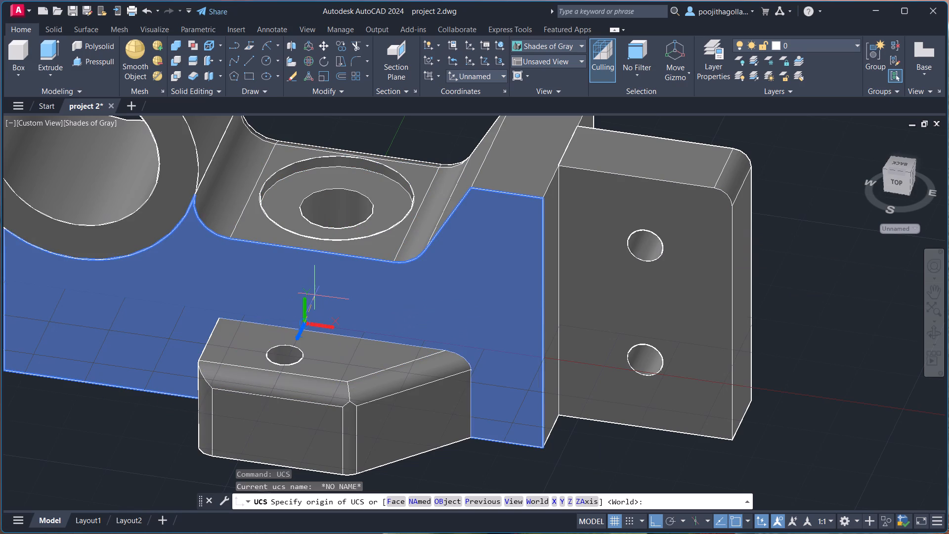
left_click(445, 276)
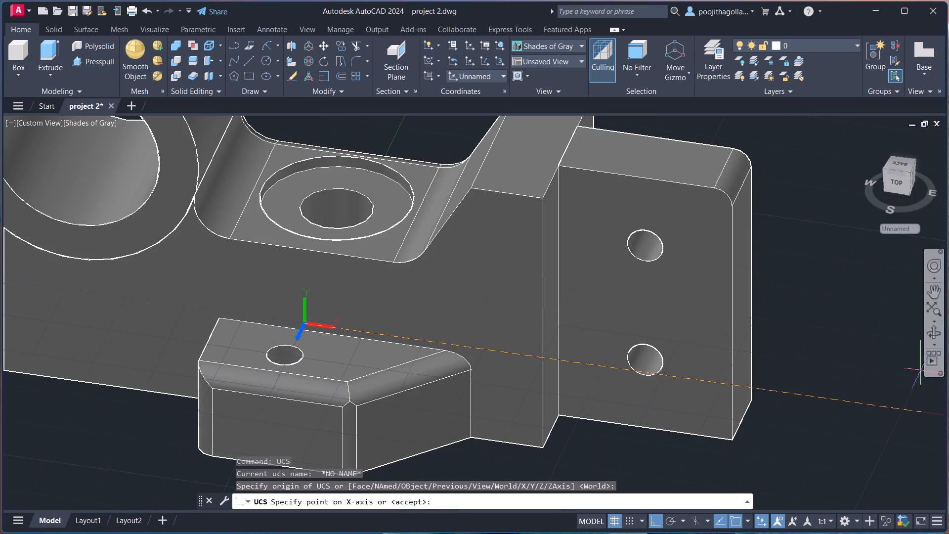
left_click(877, 356)
middle_click_drag(380, 170, 369, 237)
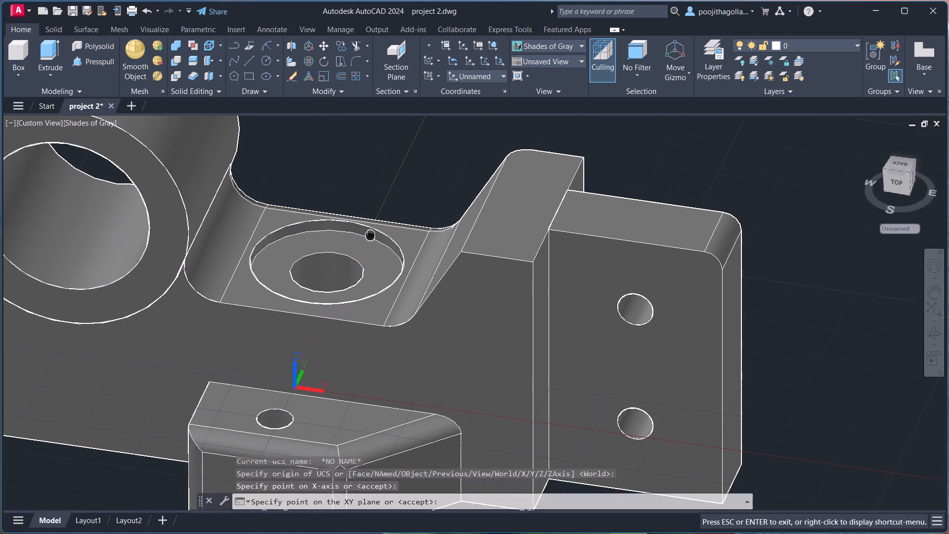
middle_click_drag(369, 237, 369, 238)
left_click(399, 181)
middle_click_drag(398, 187, 402, 153)
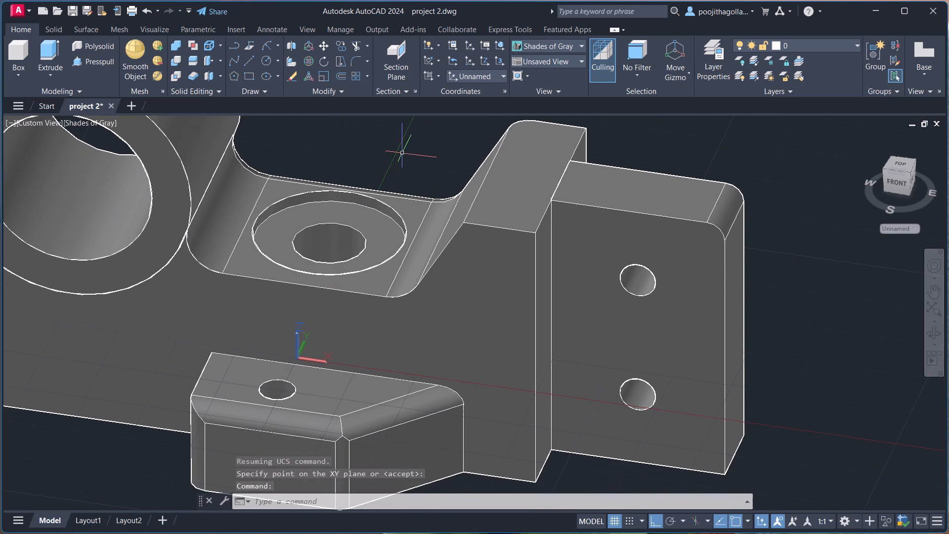
Fillet the main body's front upper edge chain with radius 3, covering the seat edge, both curved corners and the slope.
type("fill")
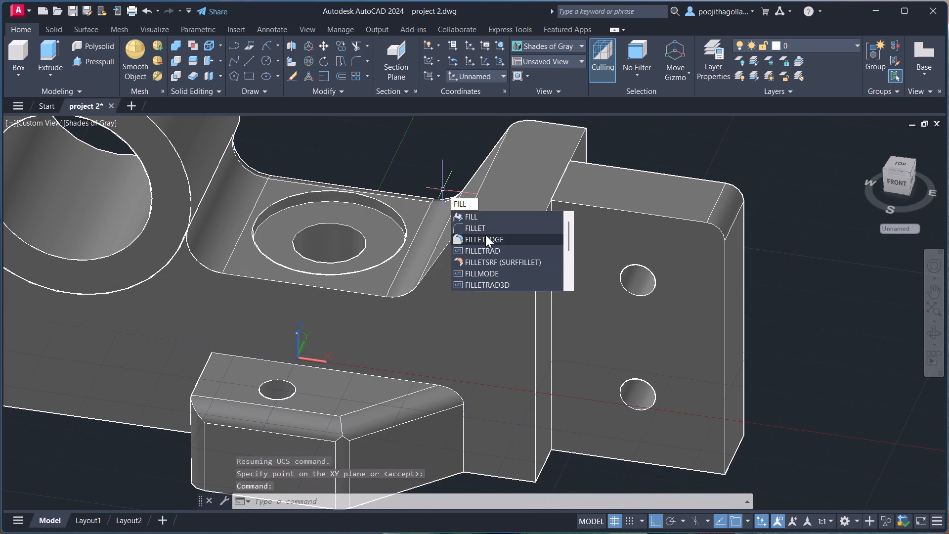
left_click(485, 235)
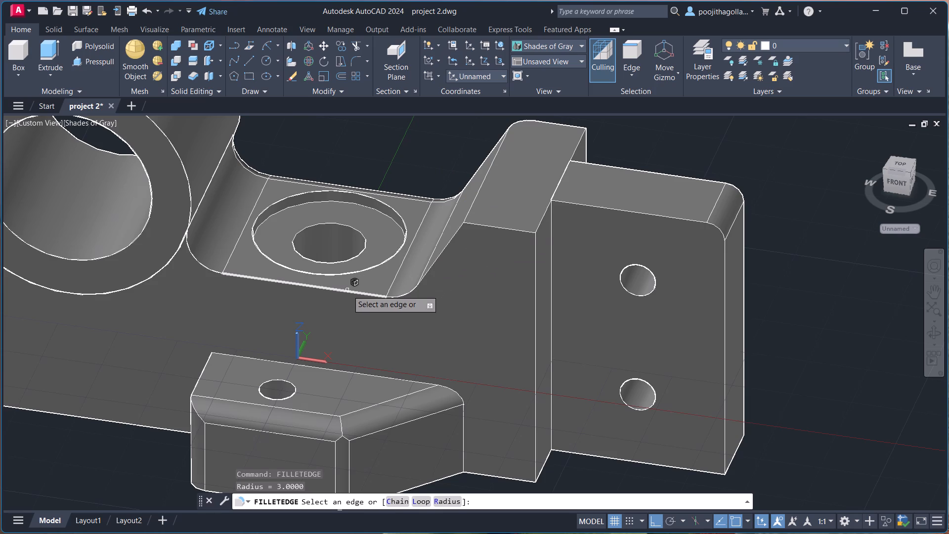
left_click(347, 290)
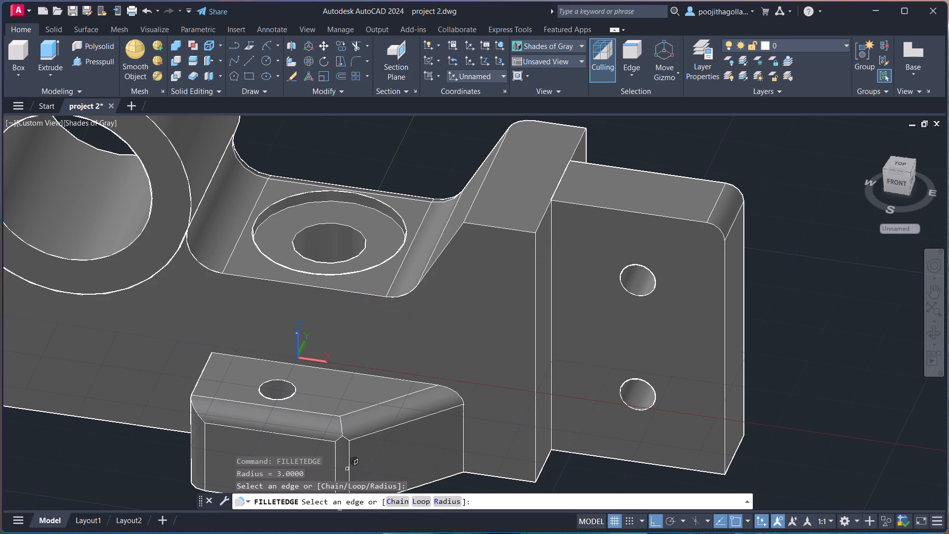
left_click(397, 504)
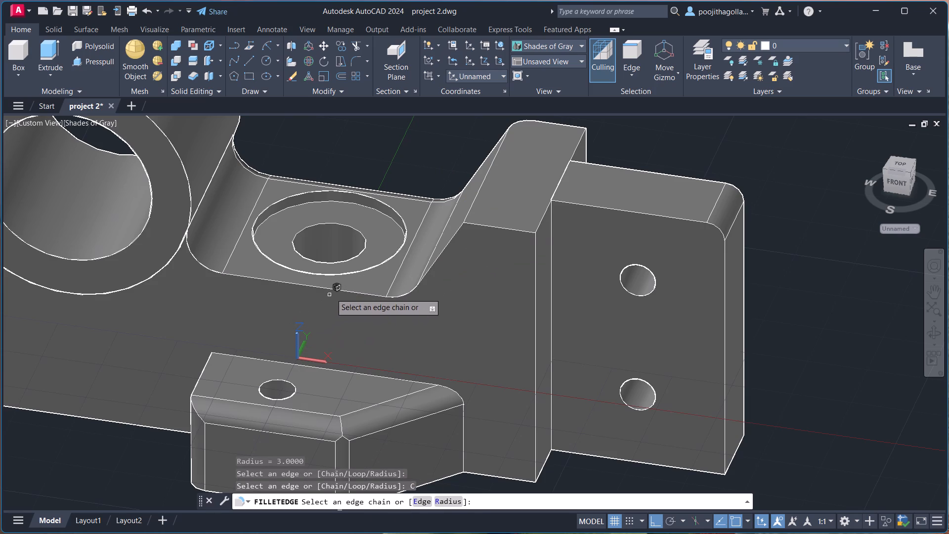
left_click(331, 290)
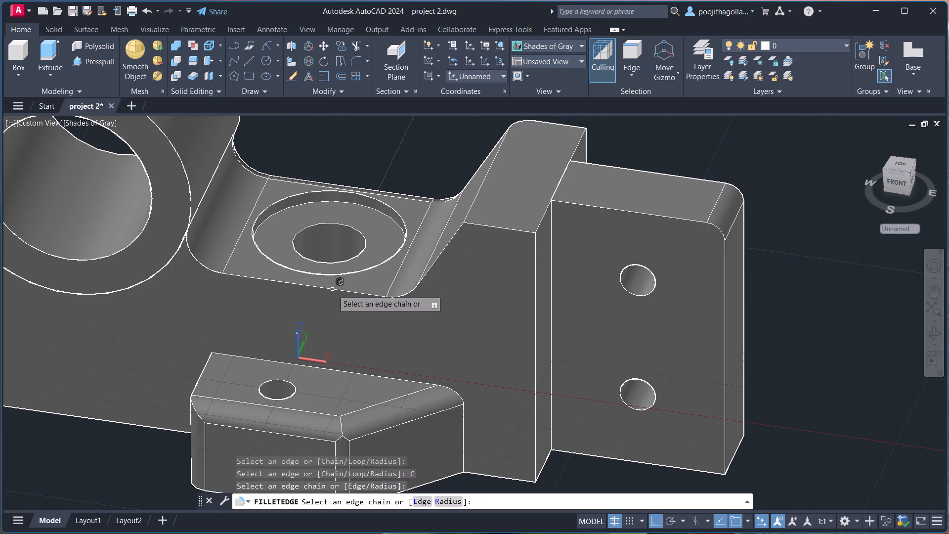
key("3")
key("Return")
left_click(207, 269)
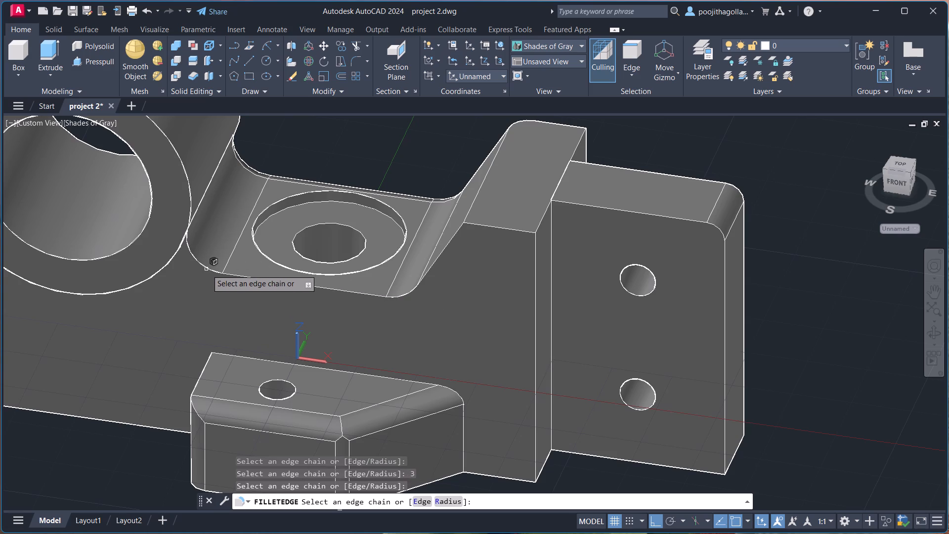
left_click(208, 268)
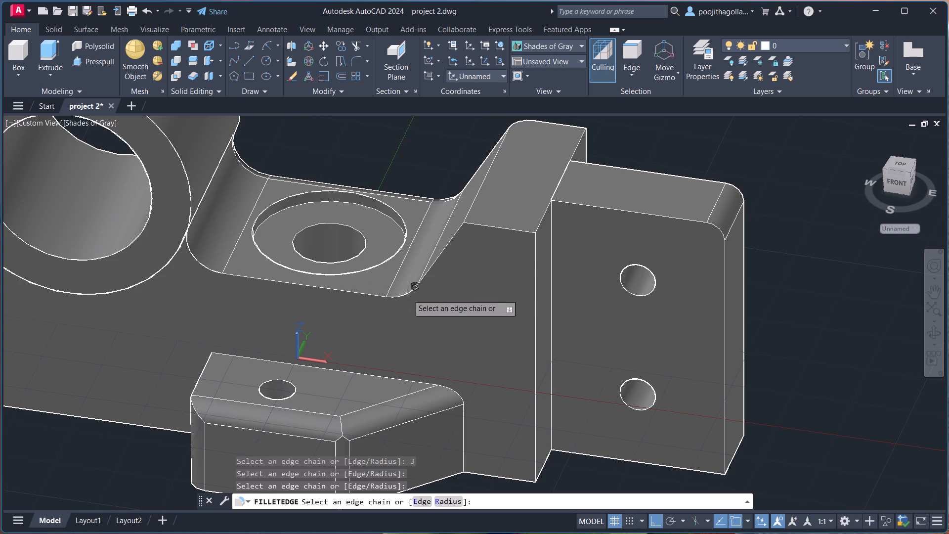
left_click(408, 295)
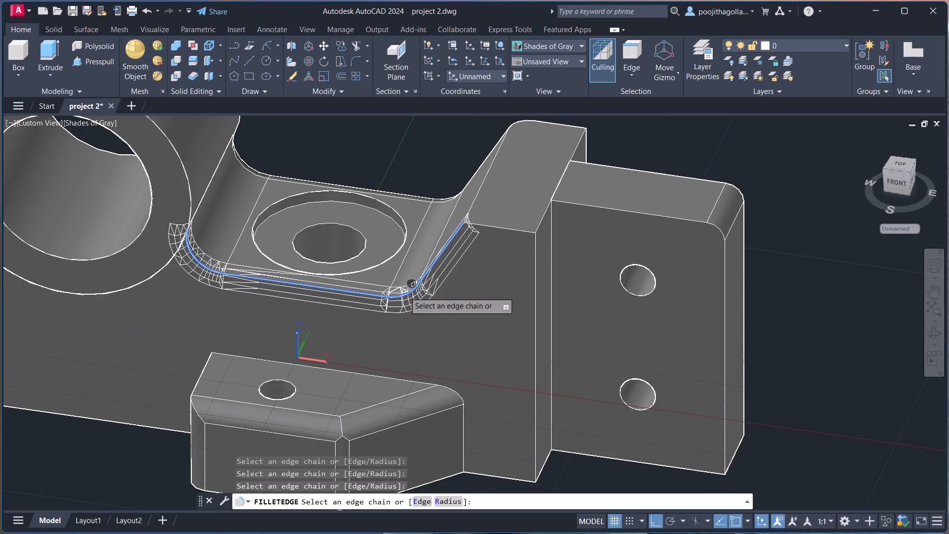
key("Return")
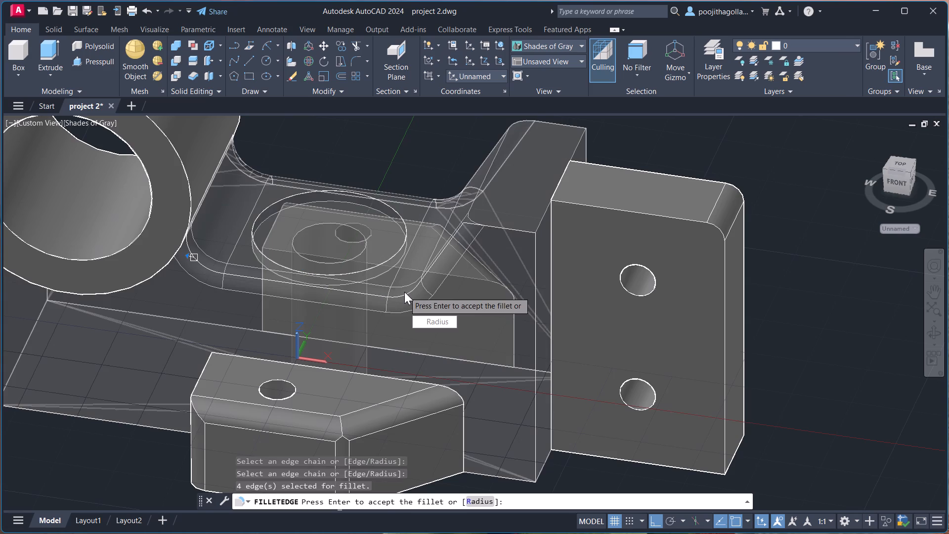
key("Return")
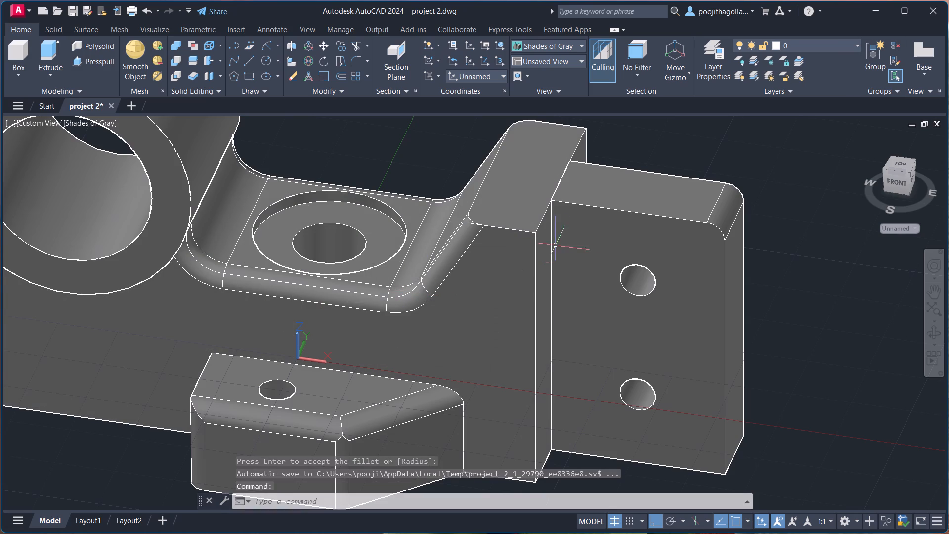
Erase the leftover construction lines and arcs along the filleted front seat edge: the straight line, both corner arcs and the slope line.
left_click(932, 337)
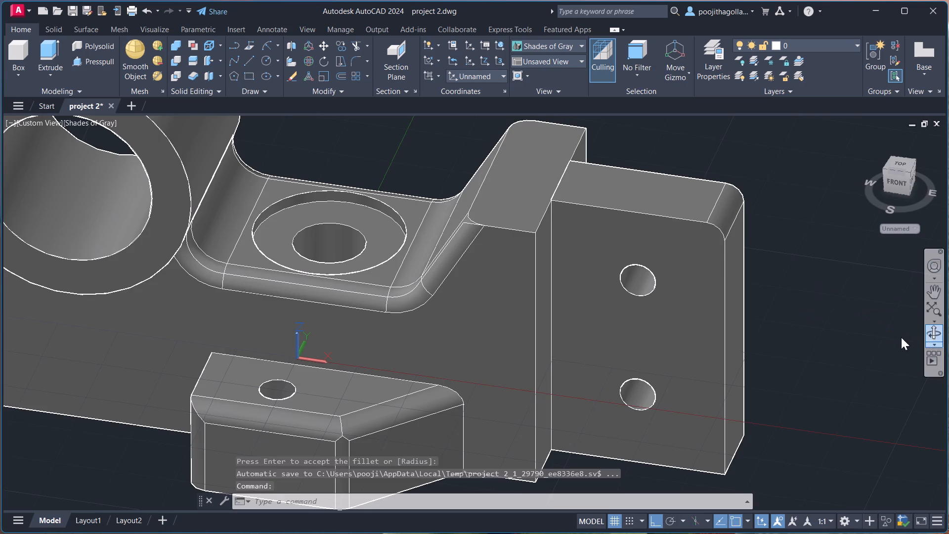
left_click_drag(724, 302, 704, 256)
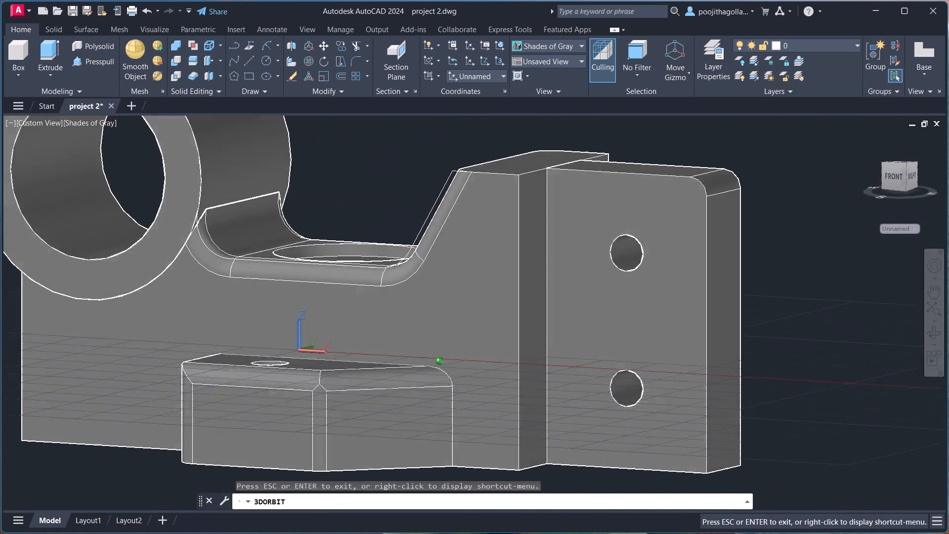
left_click_drag(704, 256, 757, 279)
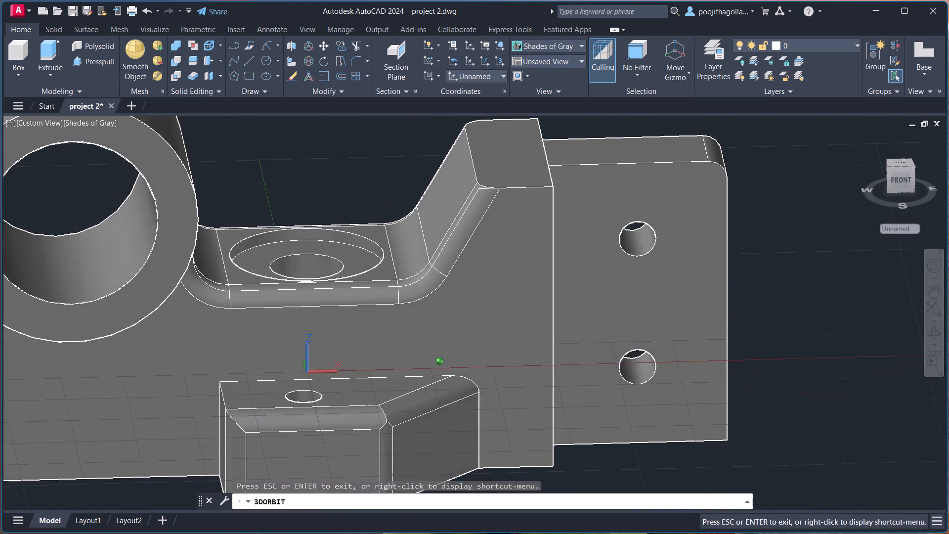
left_click_drag(757, 279, 708, 283)
key("Escape")
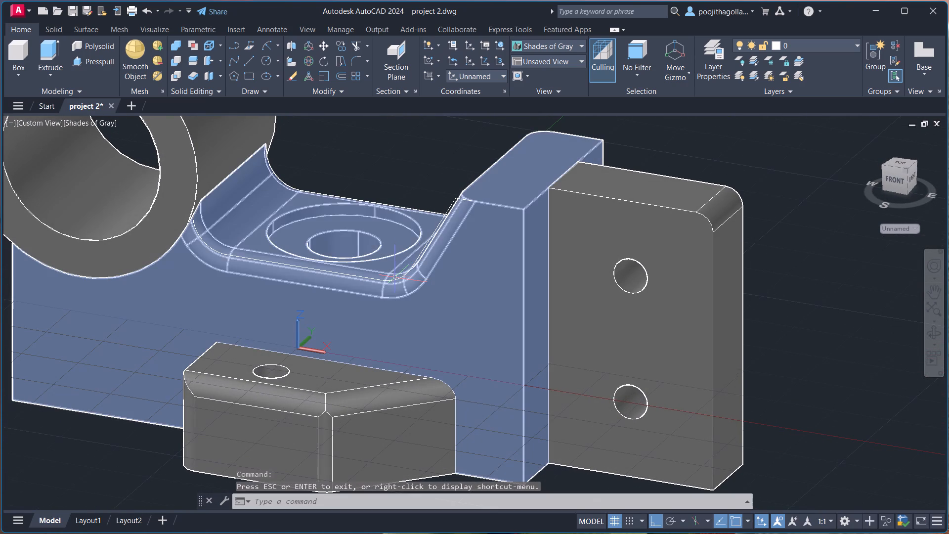
left_click(395, 277)
key("Escape")
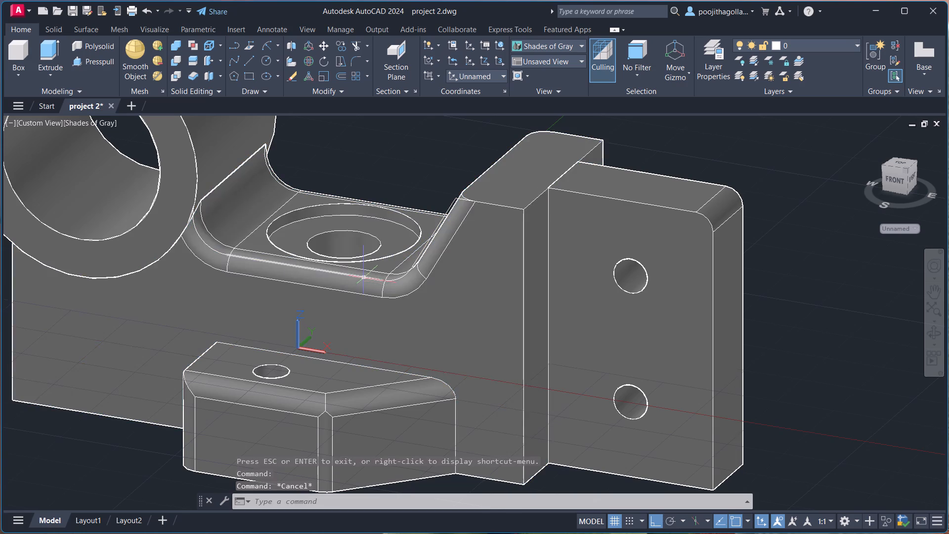
scroll(343, 262, "up", 3)
left_click(446, 316)
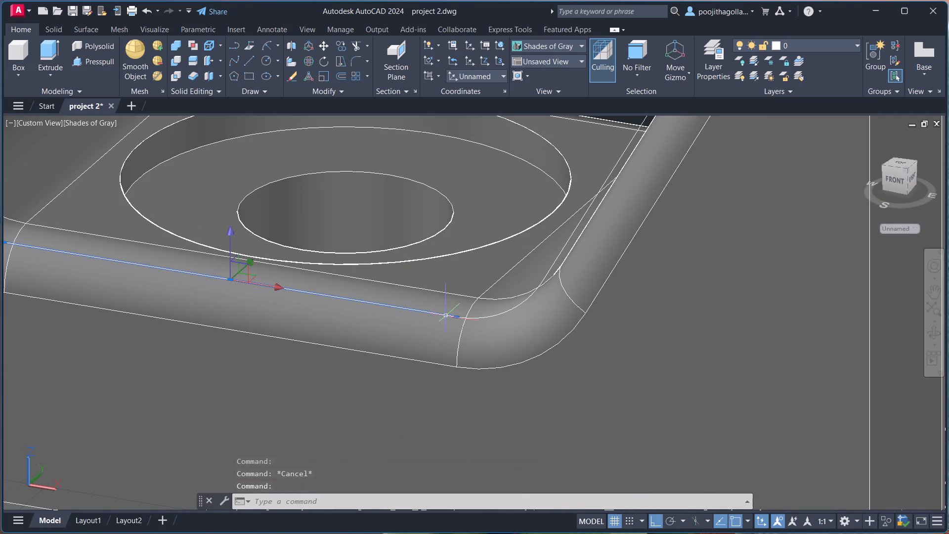
key("Delete")
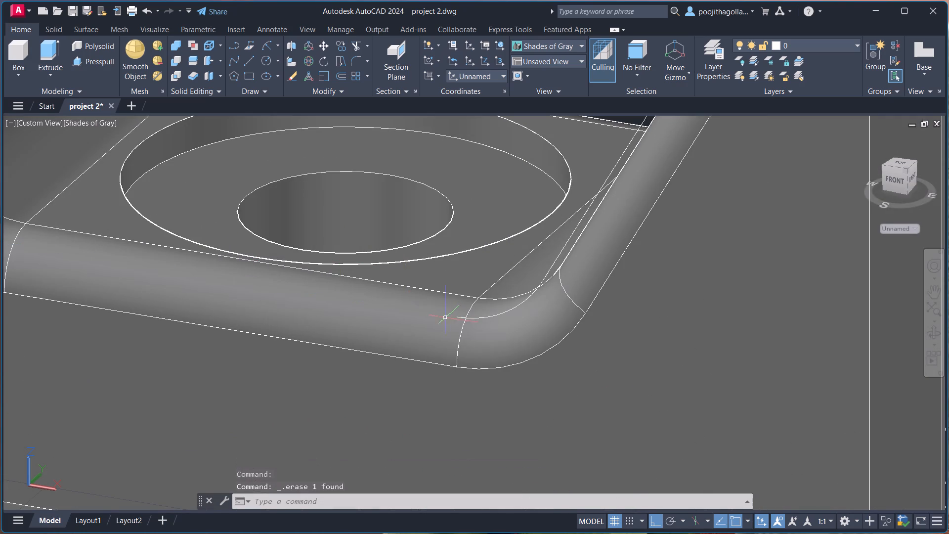
left_click(489, 317)
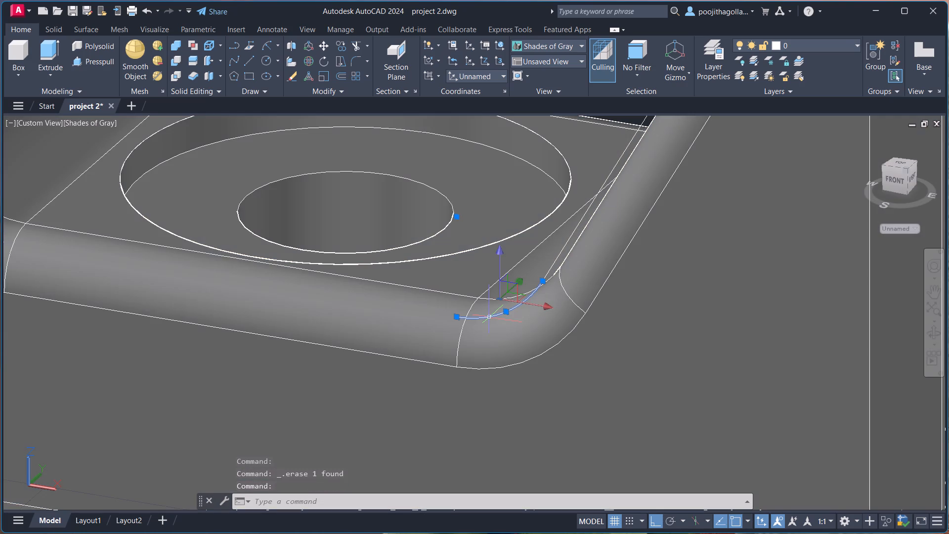
key("Delete")
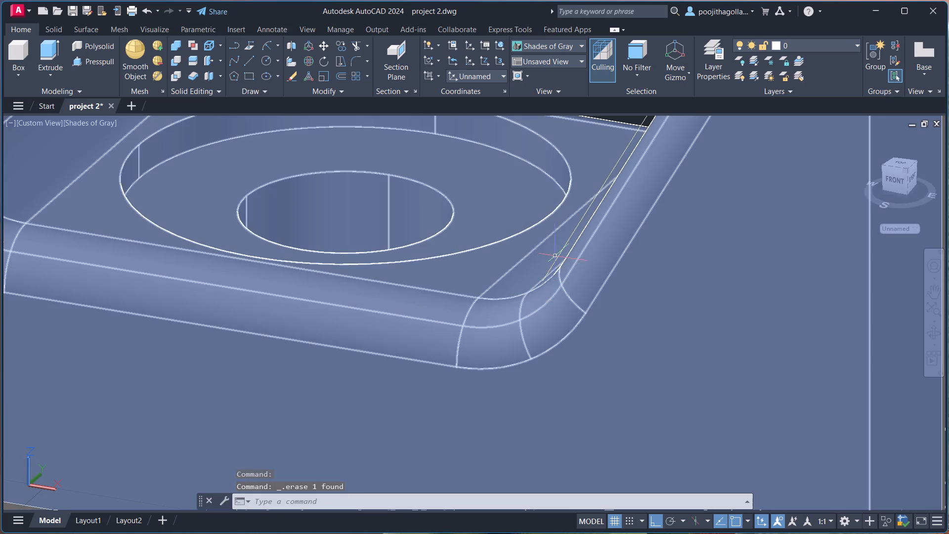
left_click(561, 252)
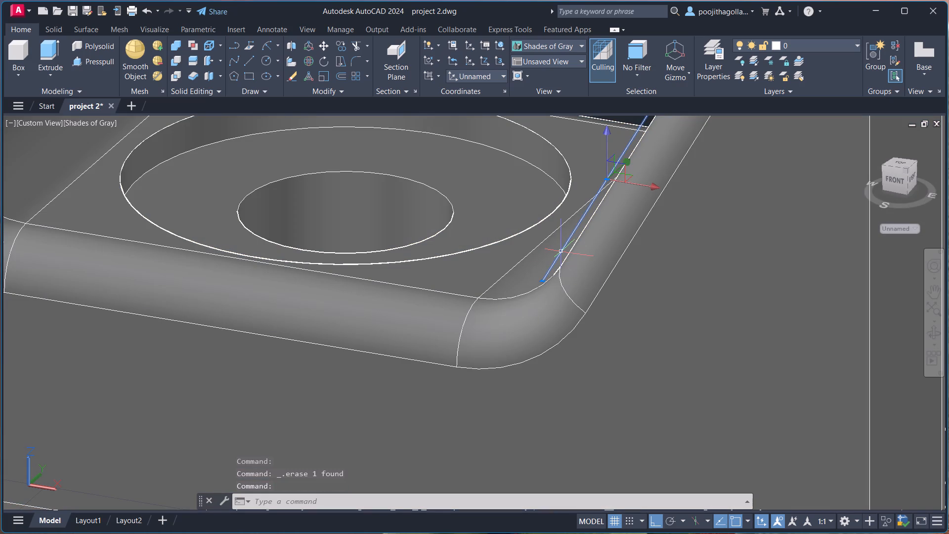
key("Delete")
scroll(561, 252, "down", 2)
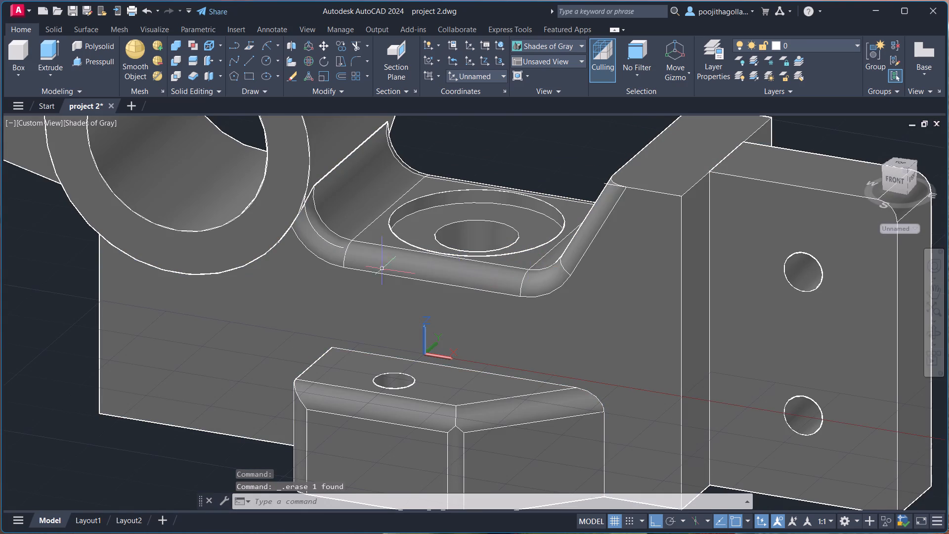
left_click(334, 245)
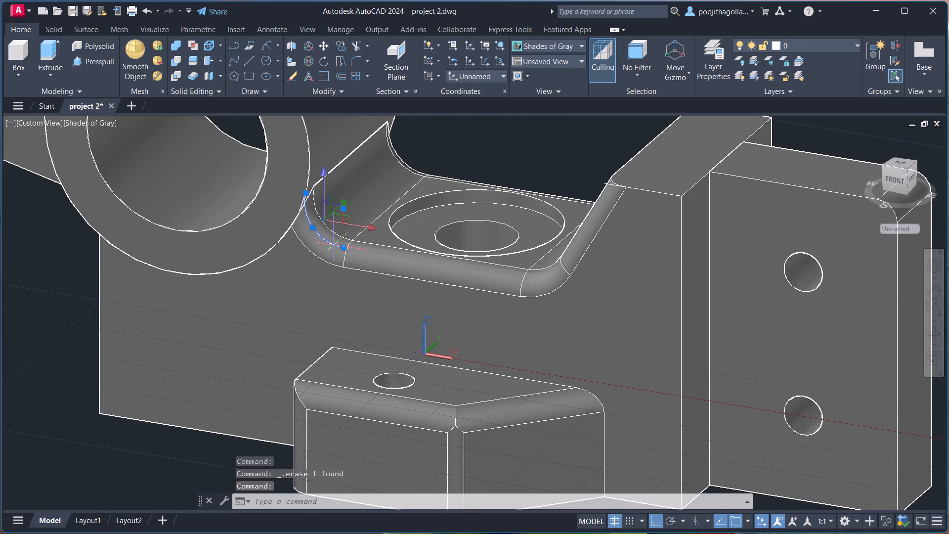
key("Delete")
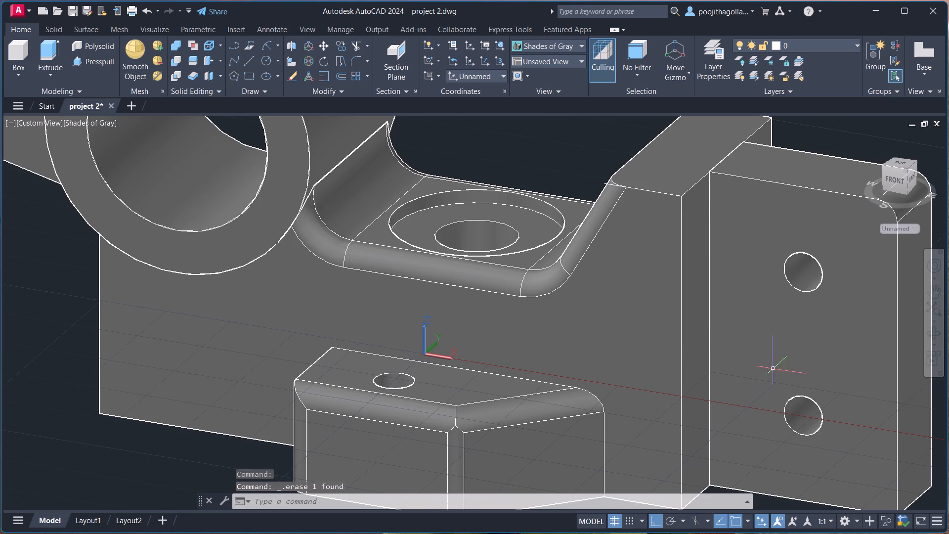
Erase the leftover construction line along the front top edge of the main body's raised end.
left_click(930, 331)
left_click_drag(691, 275, 628, 298)
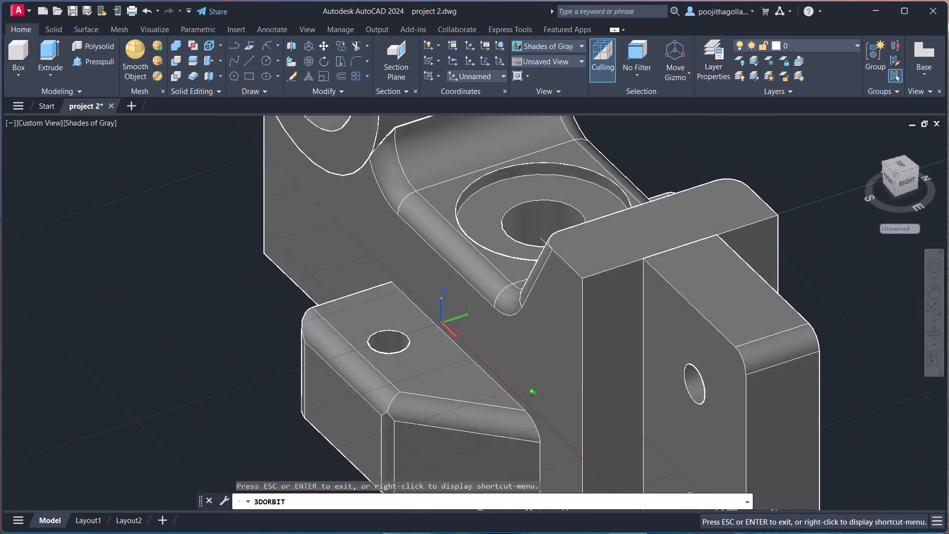
left_click_drag(628, 298, 670, 351)
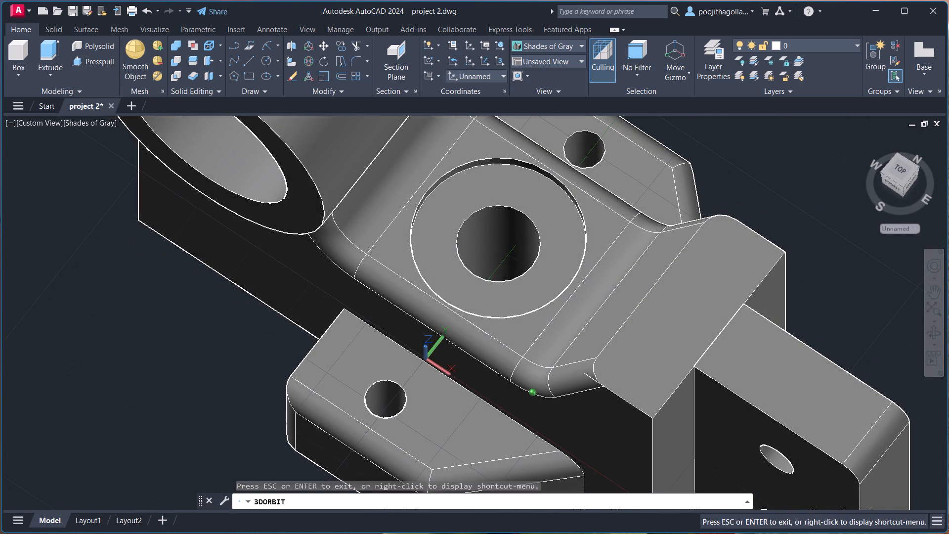
left_click_drag(670, 351, 668, 351)
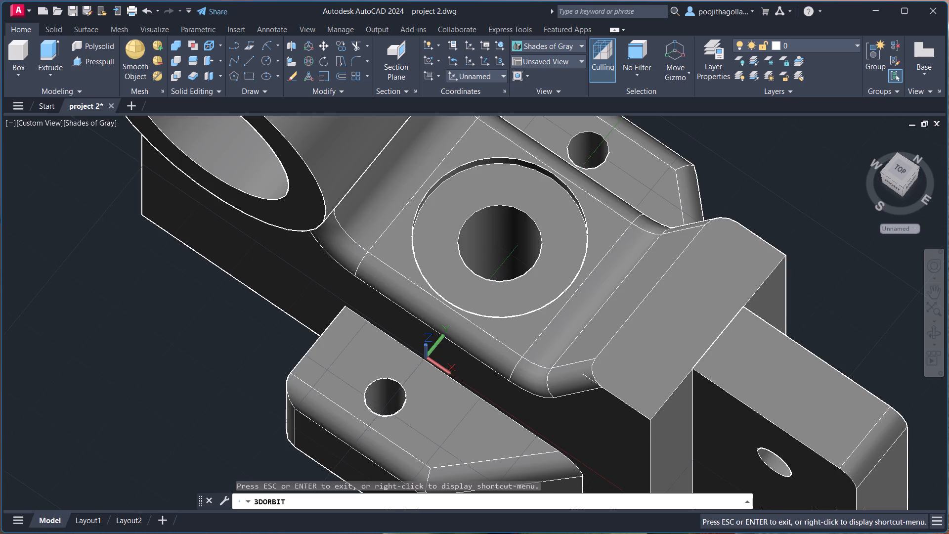
scroll(608, 322, "down", 1)
middle_click_drag(589, 309, 551, 281)
key("Escape")
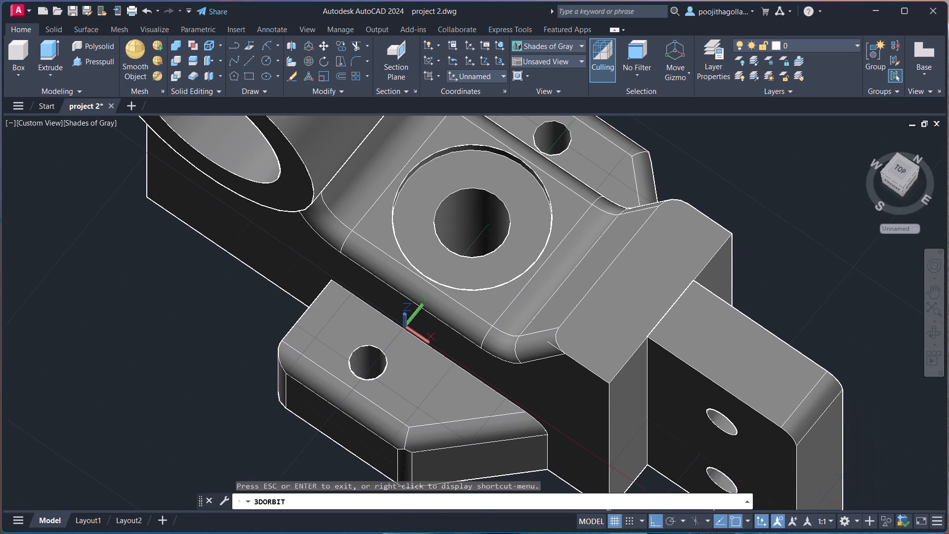
middle_click_drag(555, 307, 540, 258)
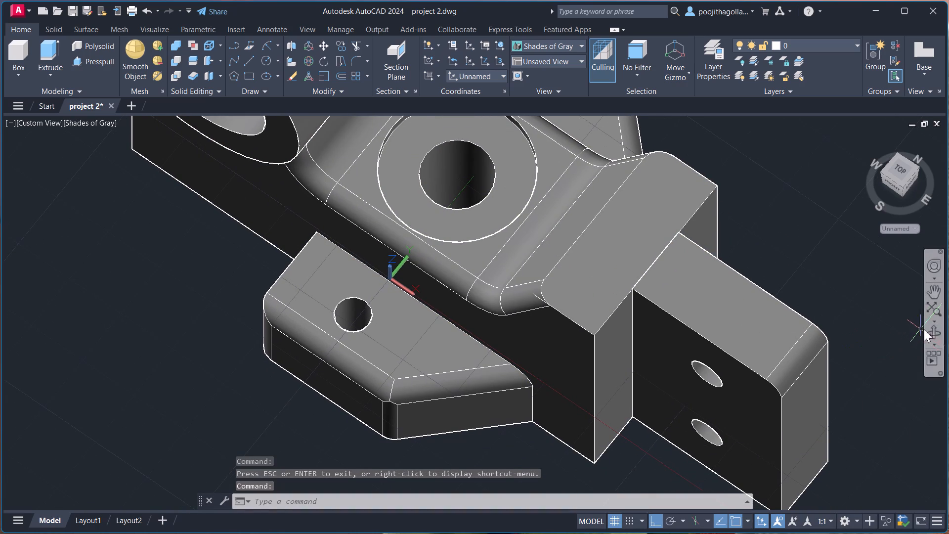
left_click(934, 329)
left_click_drag(544, 310, 582, 240)
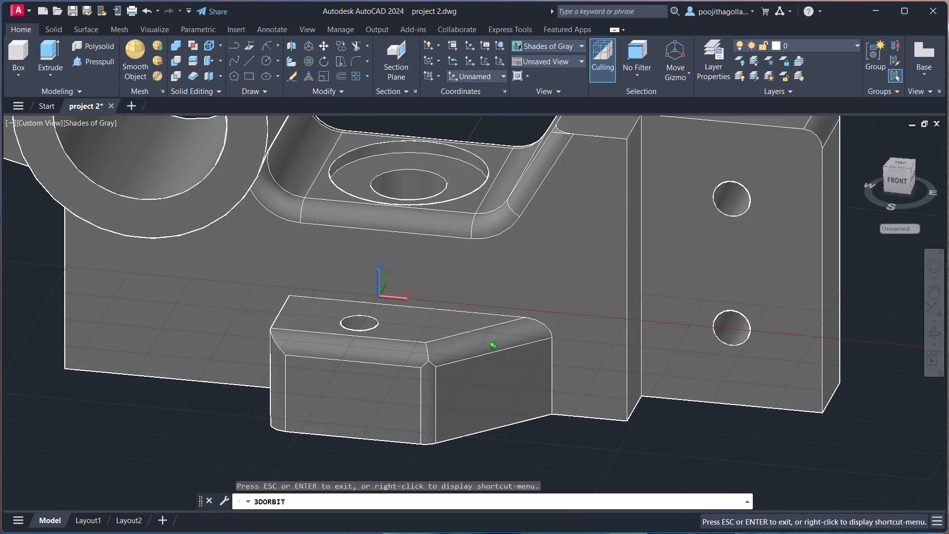
left_click_drag(582, 240, 599, 251)
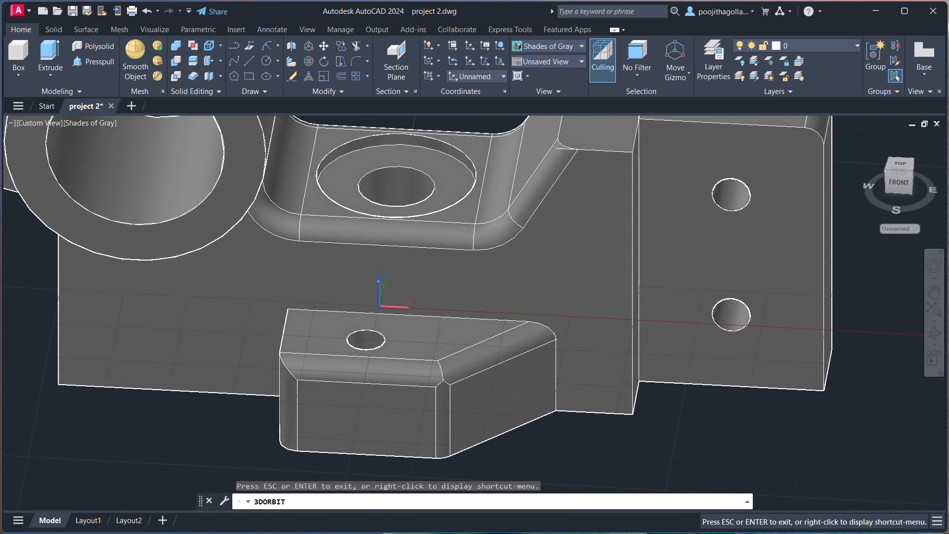
scroll(585, 204, "up", 3)
middle_click_drag(574, 221, 548, 391)
key("Escape")
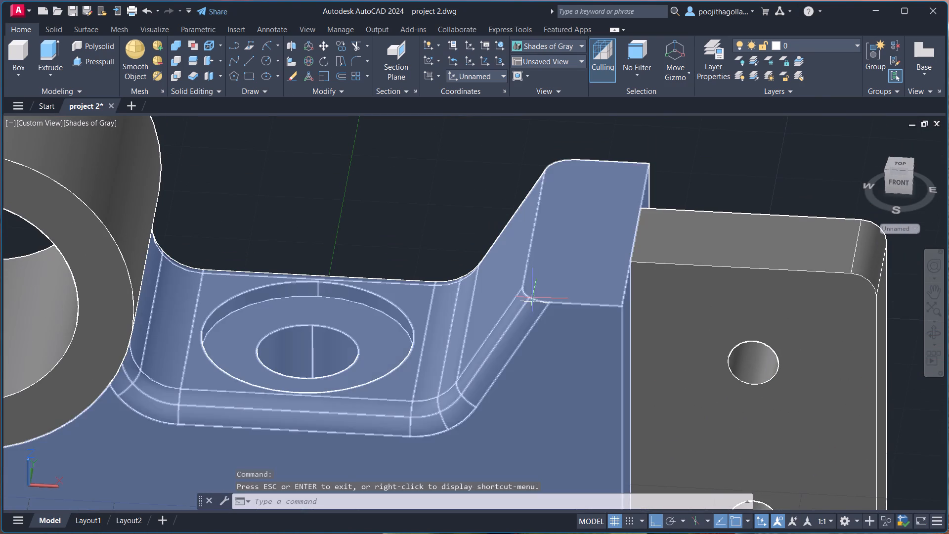
left_click(528, 300)
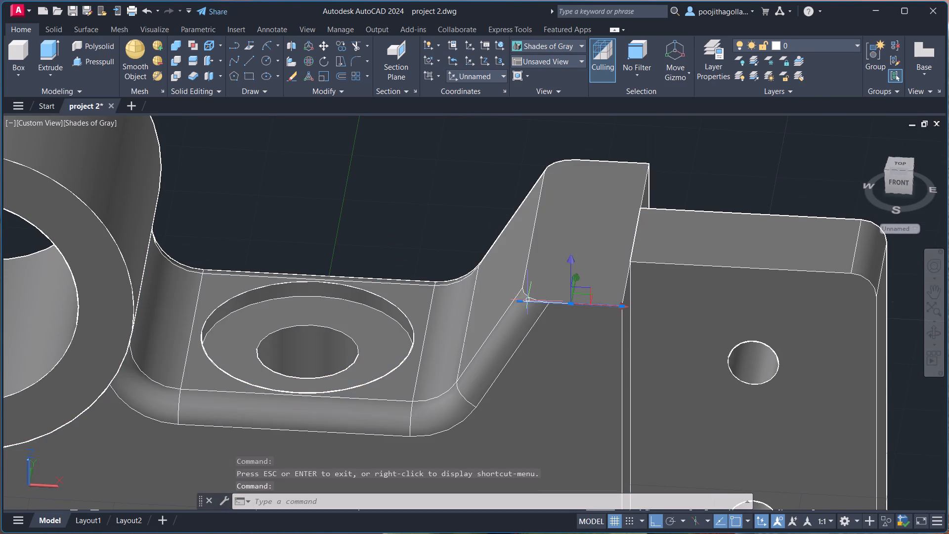
key("Delete")
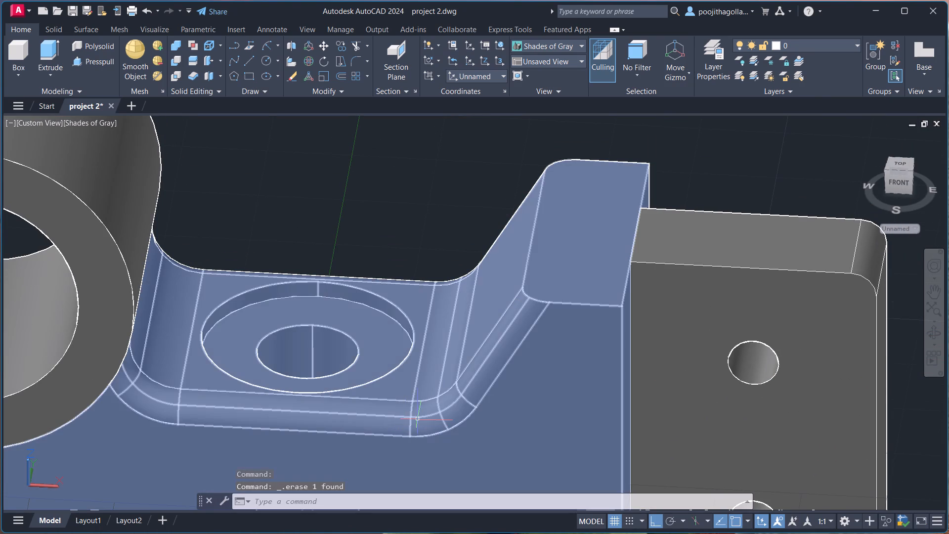
Examine the whole bracket from the front and from an angled view of its top, front and right faces.
scroll(310, 355, "down", 2)
middle_click_drag(432, 356, 428, 287)
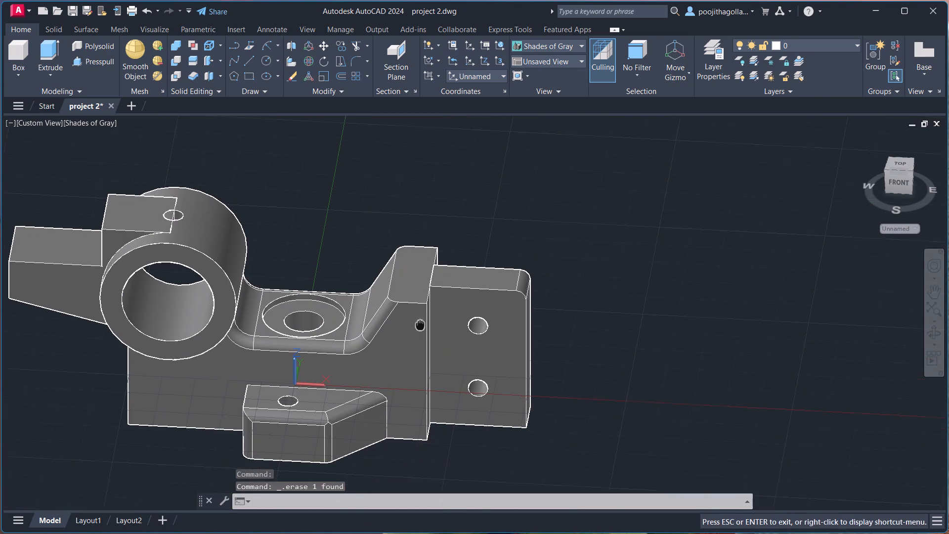
middle_click_drag(428, 287, 431, 283)
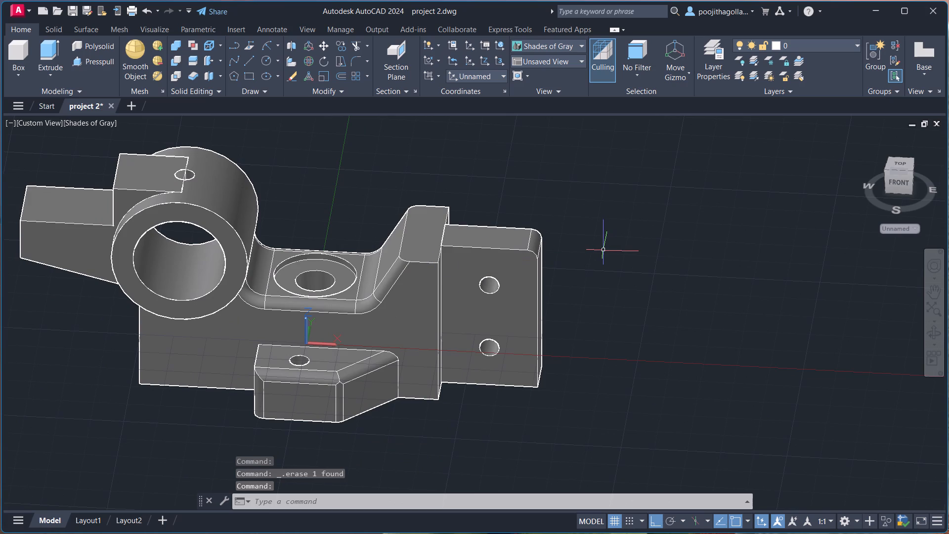
left_click(933, 332)
left_click_drag(724, 275, 688, 295)
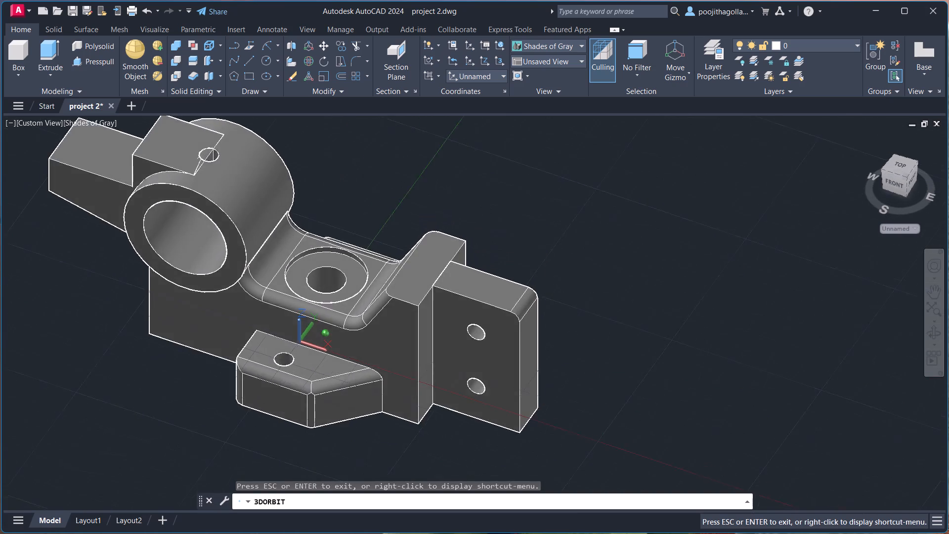
left_click_drag(688, 295, 662, 285)
left_click_drag(649, 298, 655, 299)
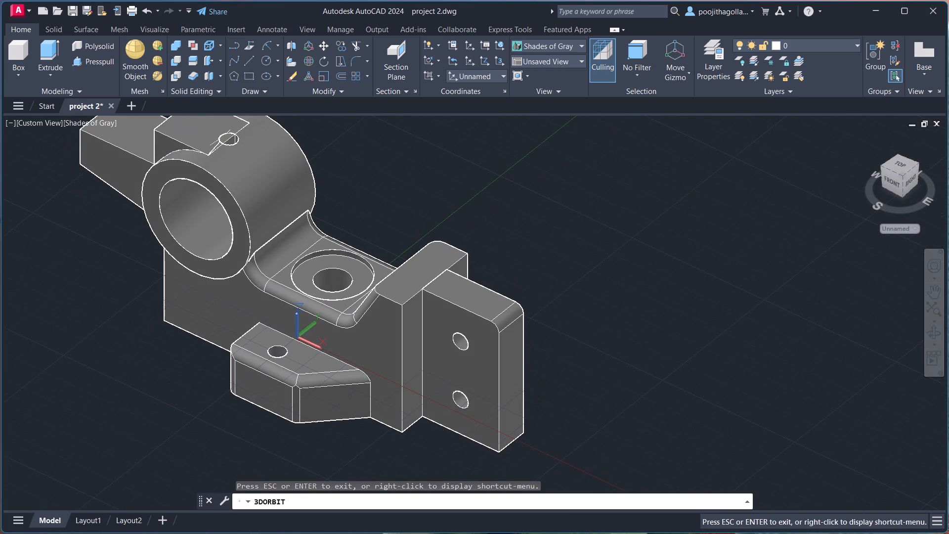
key("Escape")
middle_click_drag(593, 339, 695, 322)
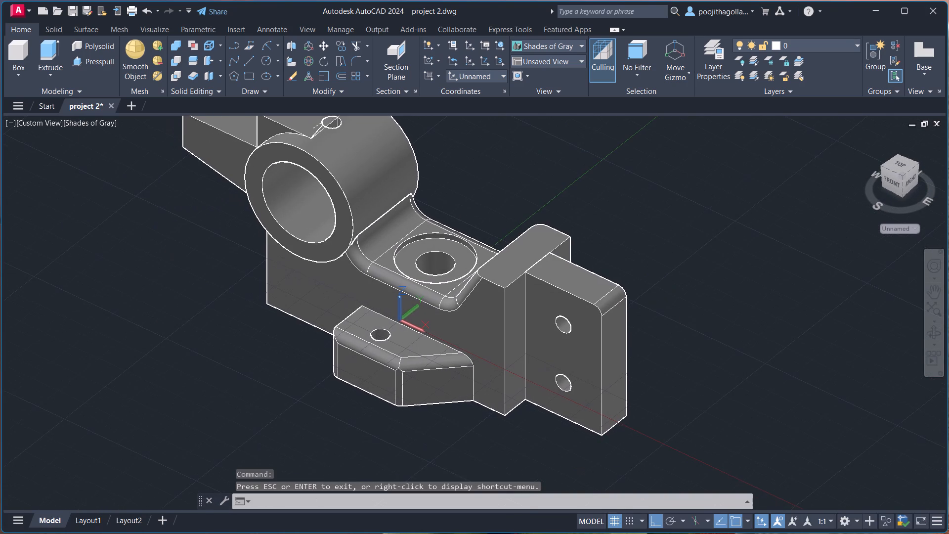
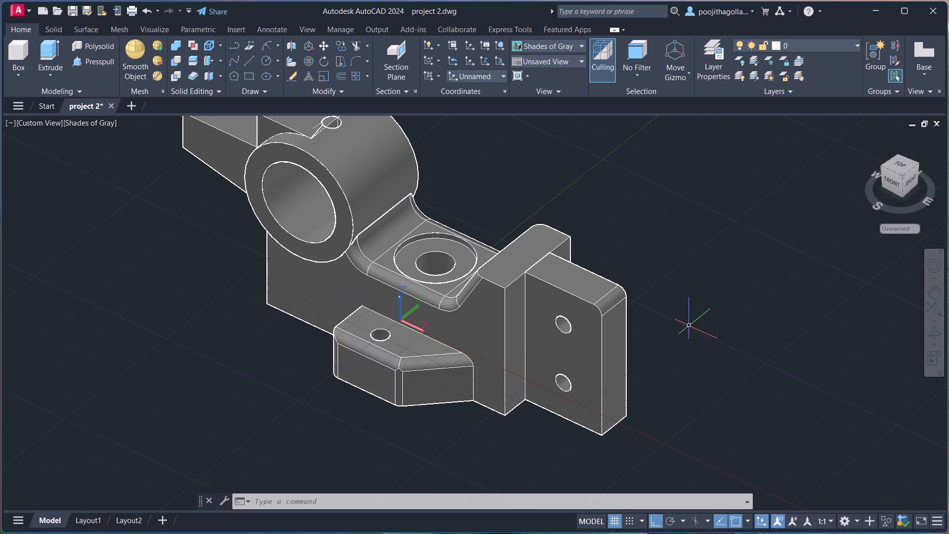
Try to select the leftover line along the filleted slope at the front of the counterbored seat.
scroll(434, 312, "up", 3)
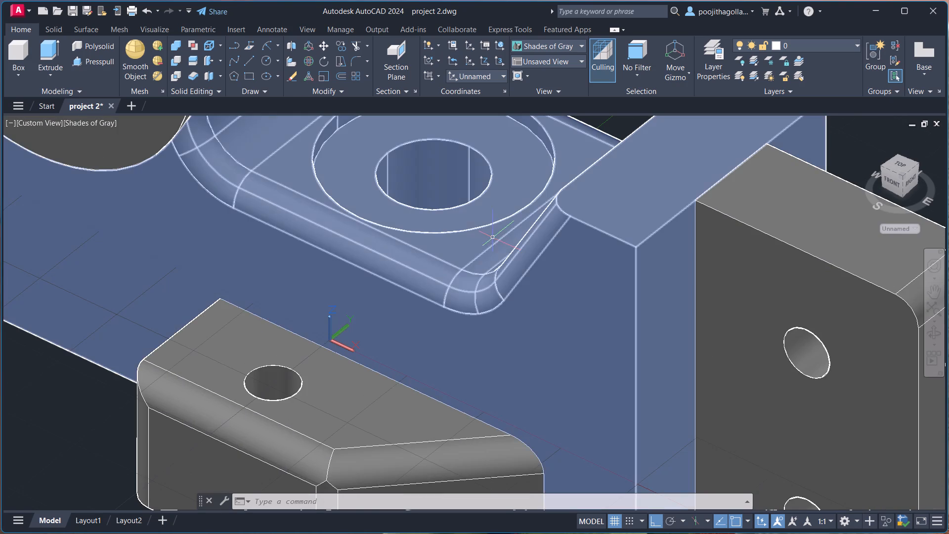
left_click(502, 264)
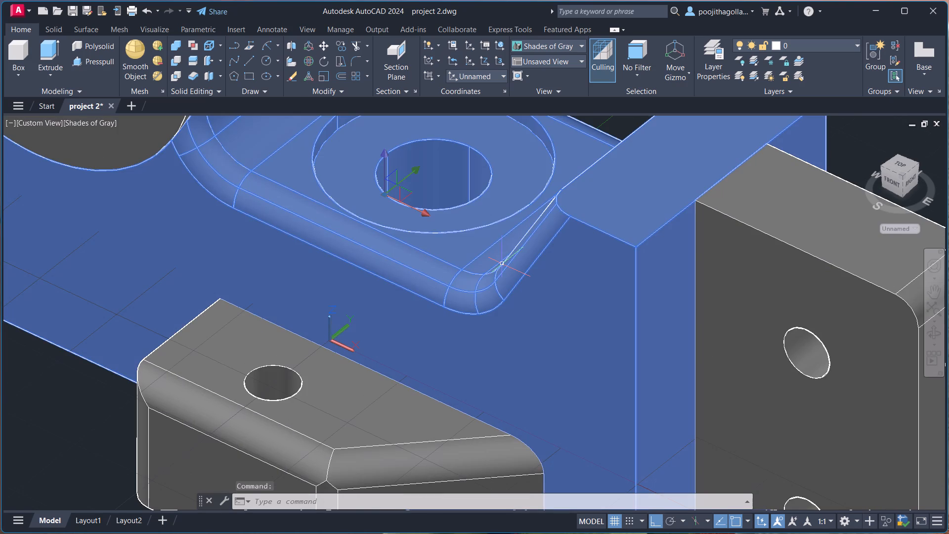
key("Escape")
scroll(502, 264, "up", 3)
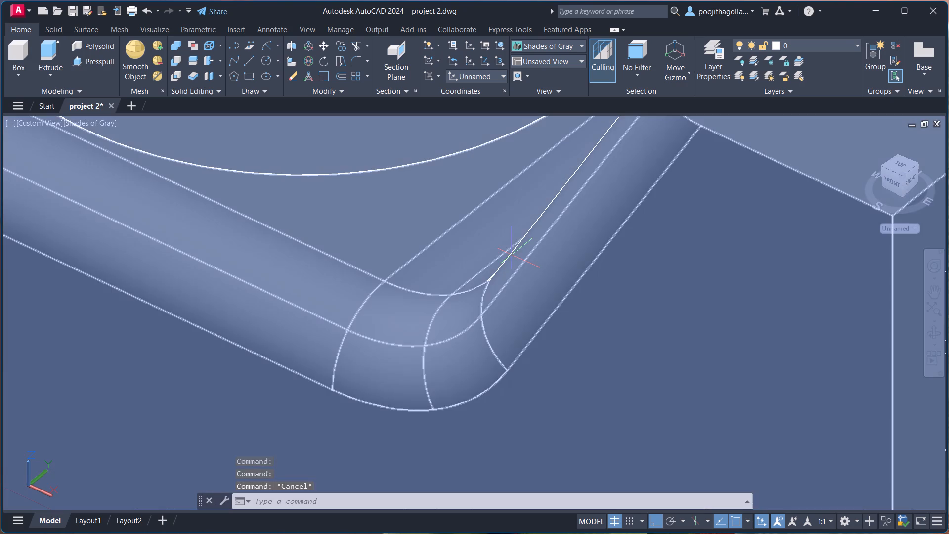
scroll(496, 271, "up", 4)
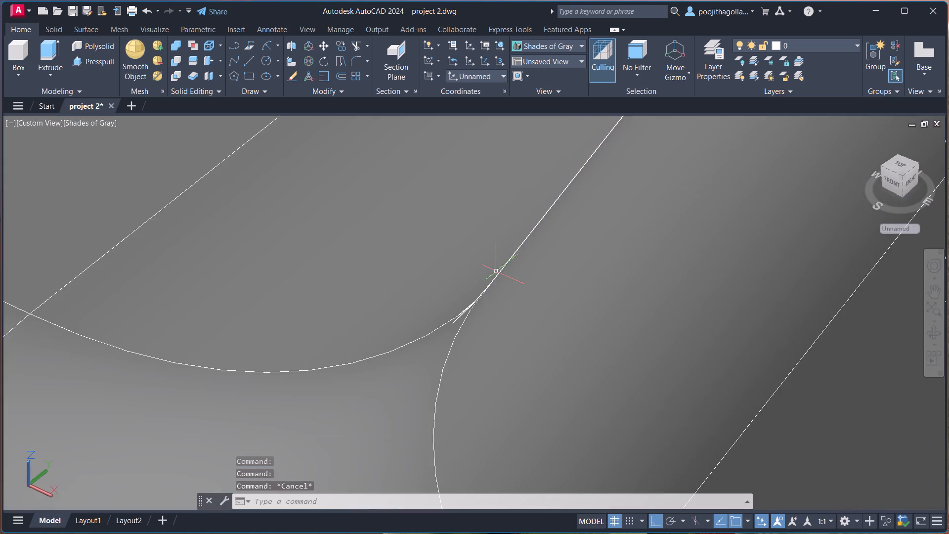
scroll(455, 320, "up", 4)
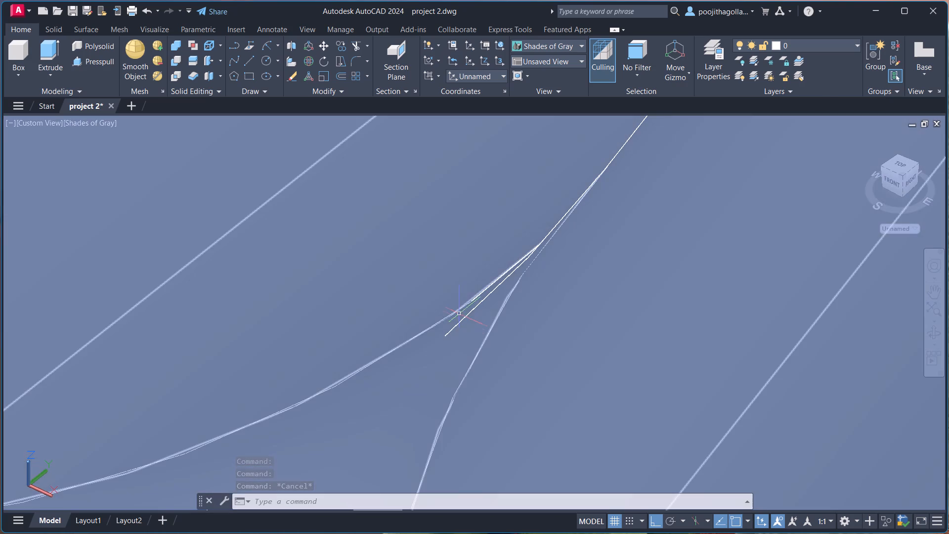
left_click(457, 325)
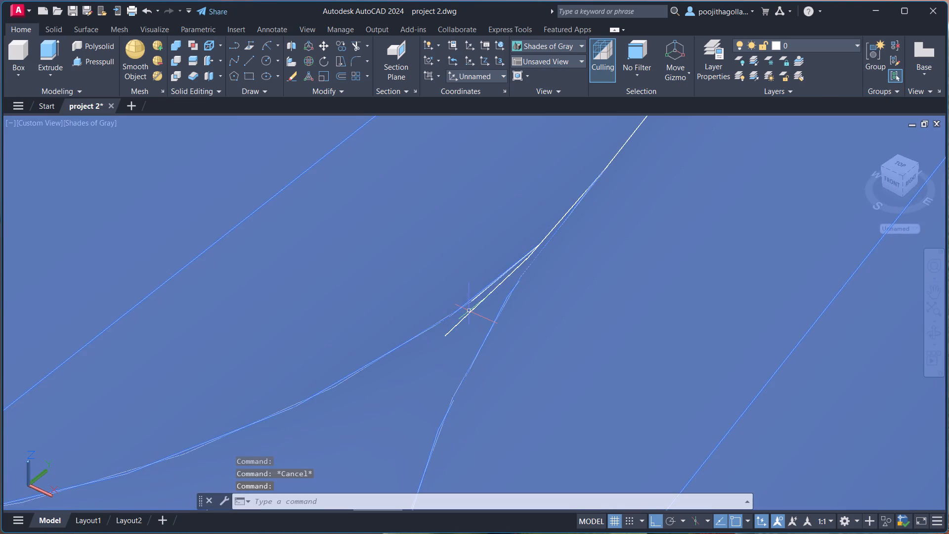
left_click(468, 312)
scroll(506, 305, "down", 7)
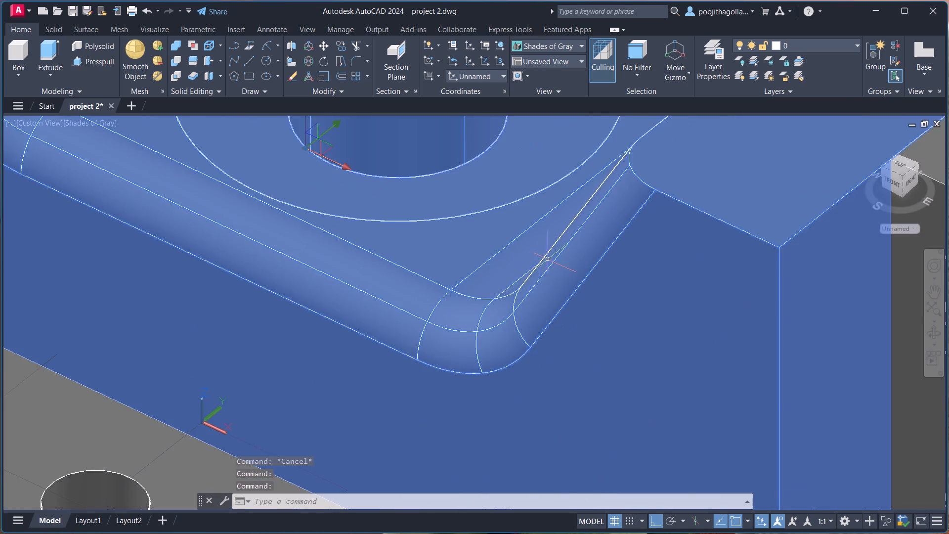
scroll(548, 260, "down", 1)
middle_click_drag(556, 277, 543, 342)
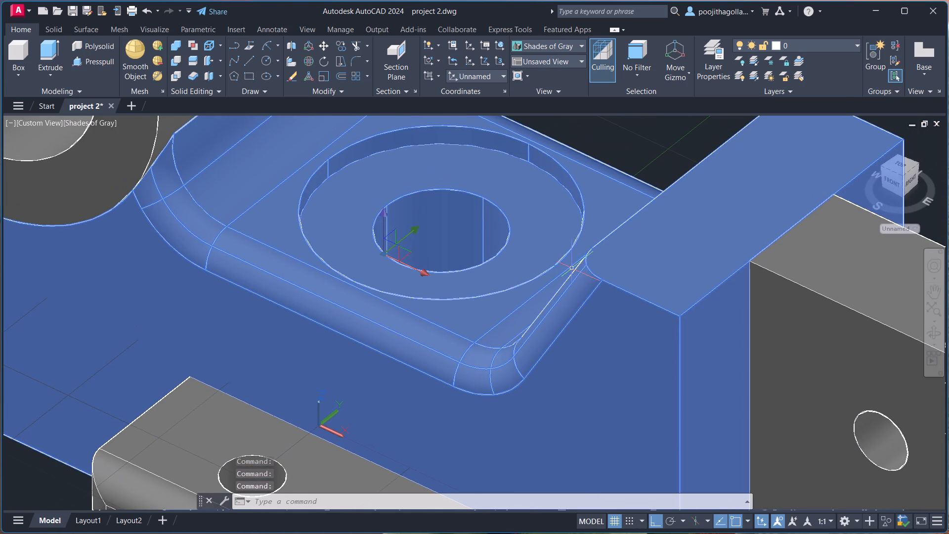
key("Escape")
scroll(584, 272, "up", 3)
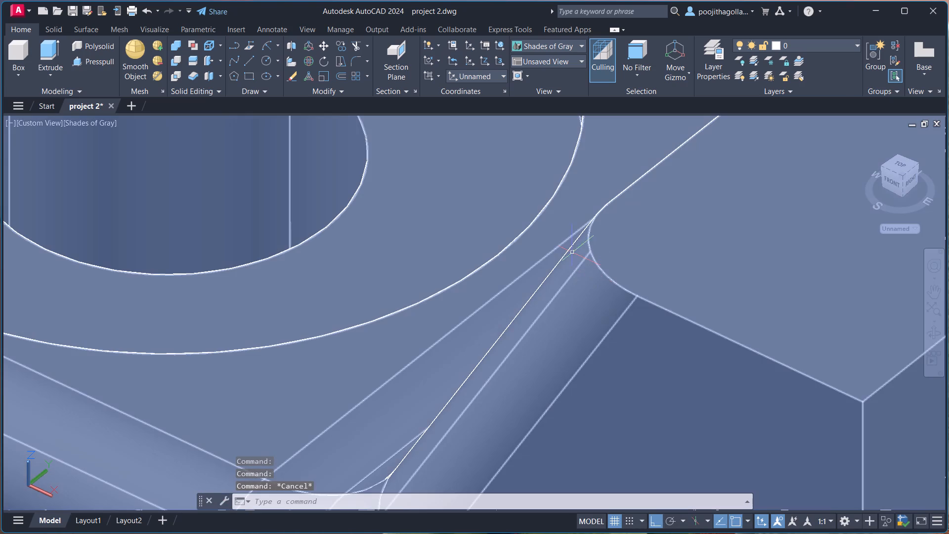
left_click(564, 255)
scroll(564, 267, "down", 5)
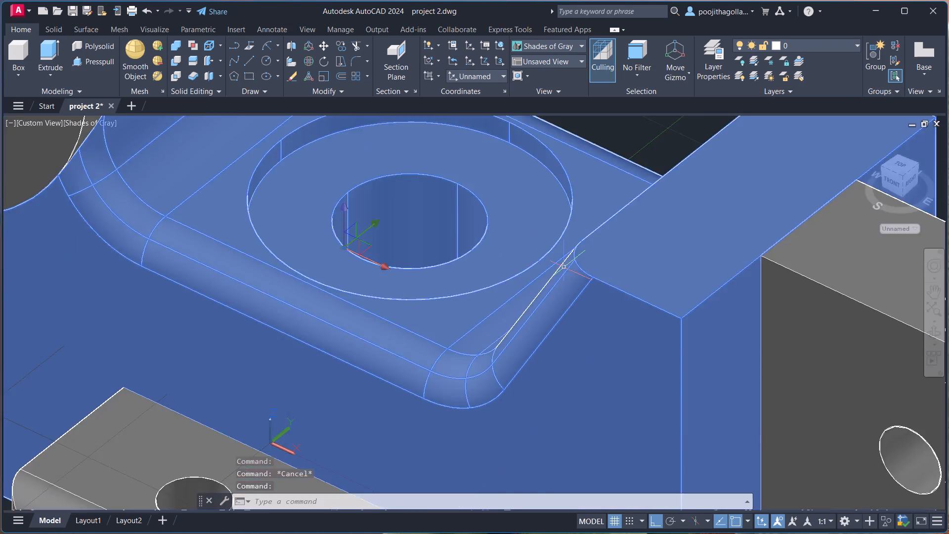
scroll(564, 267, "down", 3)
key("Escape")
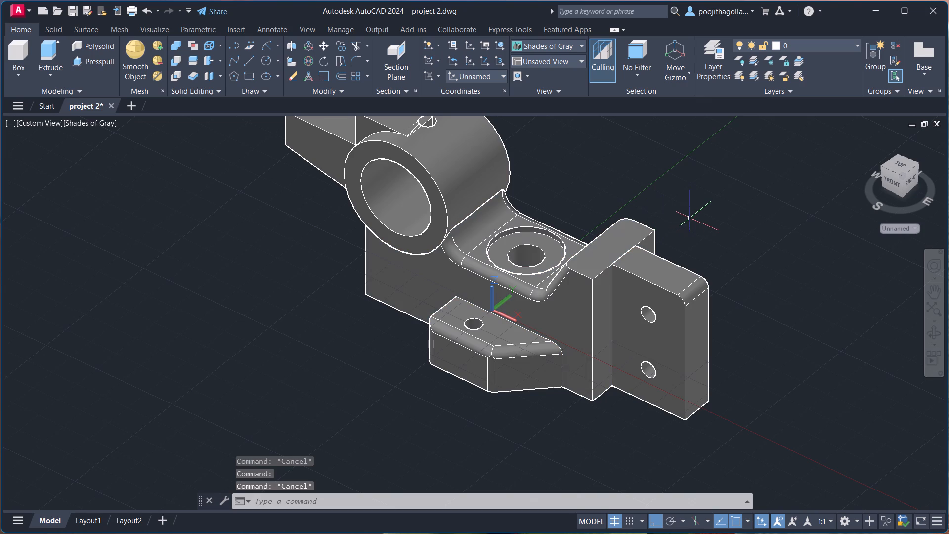
In the 2D Wireframe visual style, erase the leftover construction circle at the top rim of the seat's counterbore.
left_click(100, 124)
left_click(143, 150)
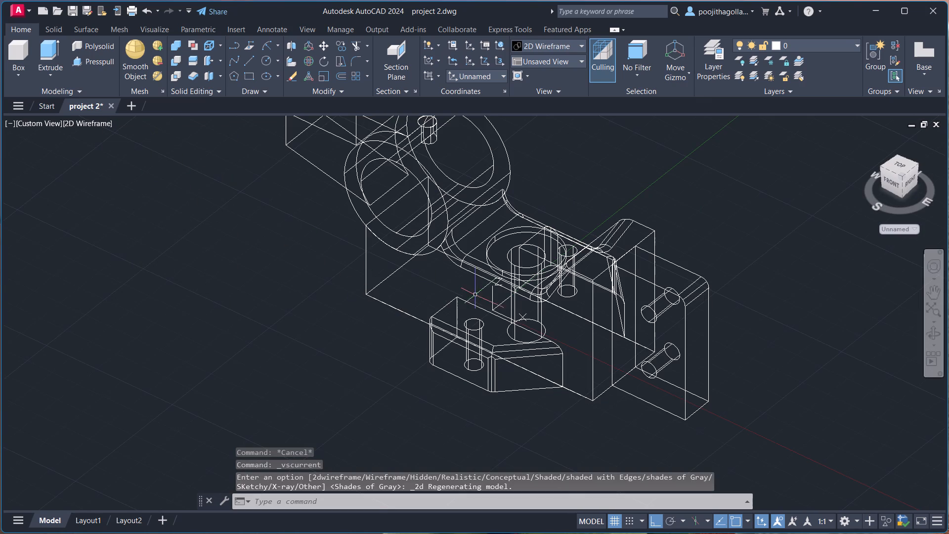
scroll(481, 289, "up", 4)
middle_click_drag(654, 289, 405, 275)
scroll(553, 273, "up", 1)
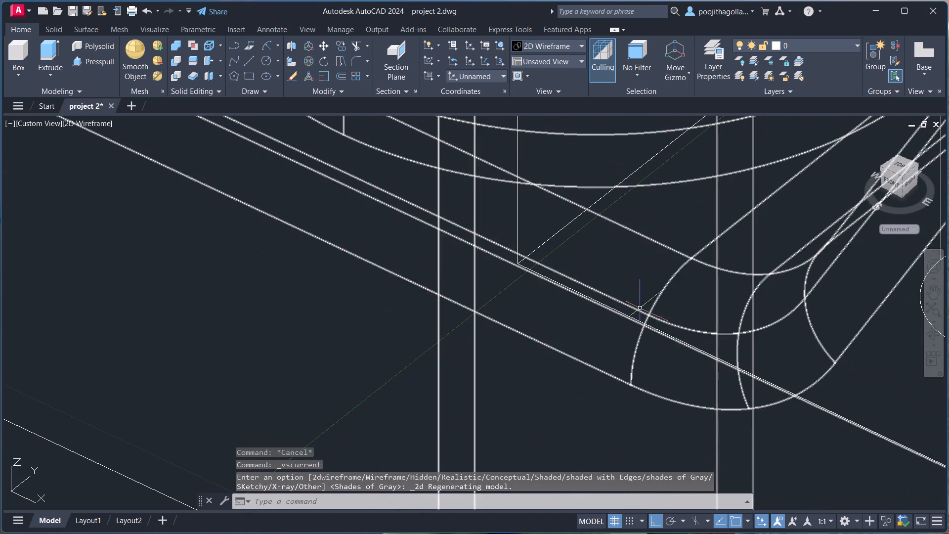
scroll(690, 305, "down", 2)
middle_click_drag(731, 298, 544, 294)
scroll(589, 265, "up", 3)
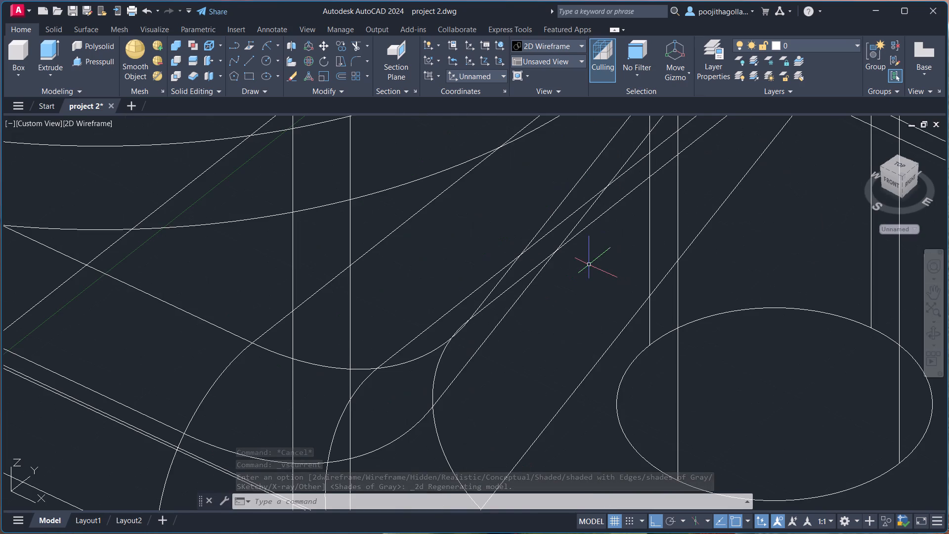
scroll(492, 300, "down", 1)
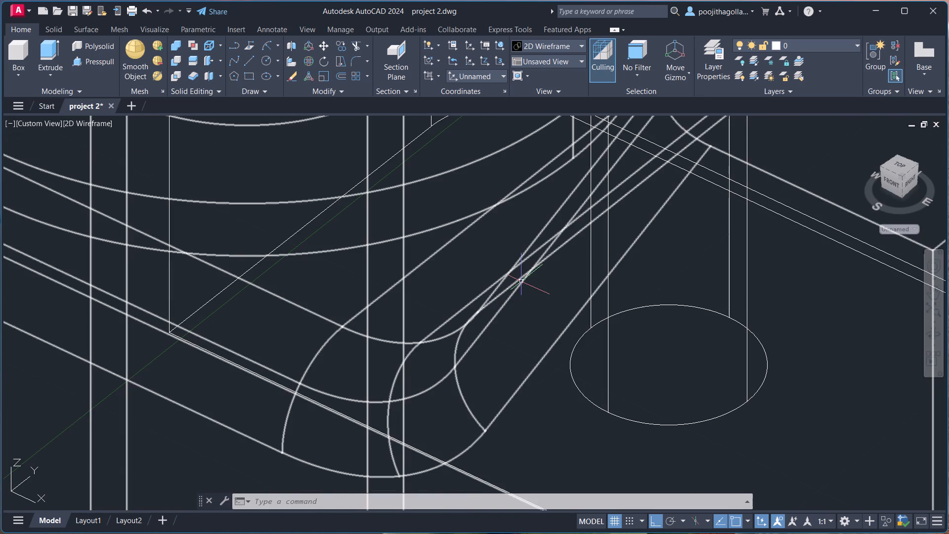
scroll(526, 243, "down", 1)
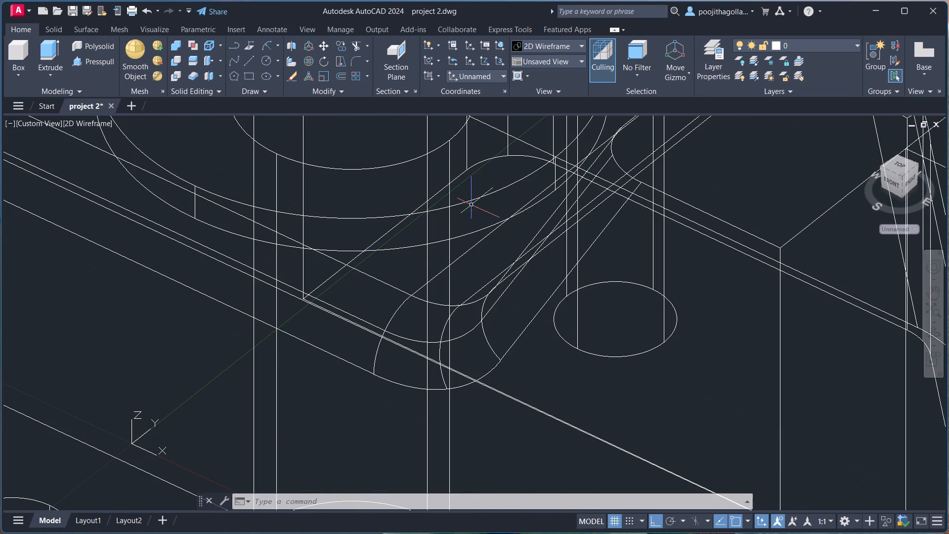
scroll(472, 199, "down", 2)
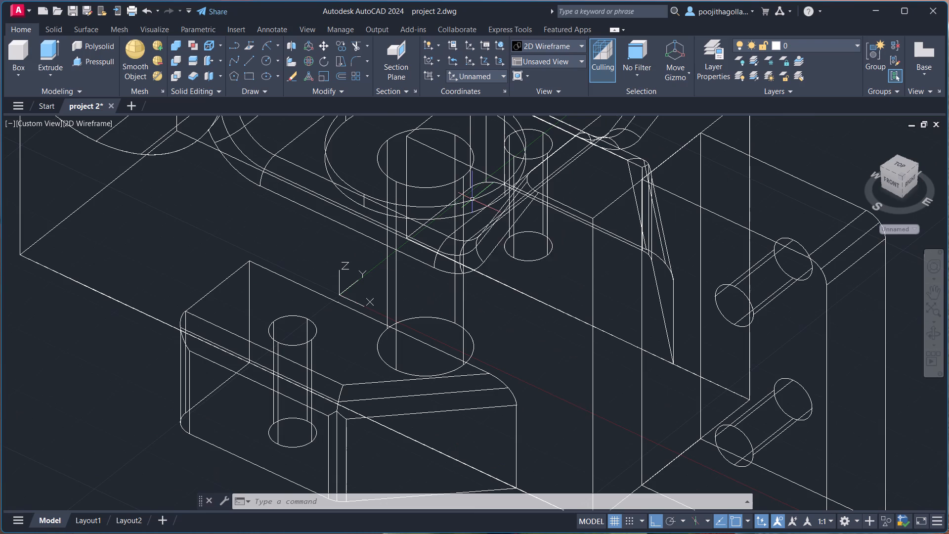
left_click(477, 199)
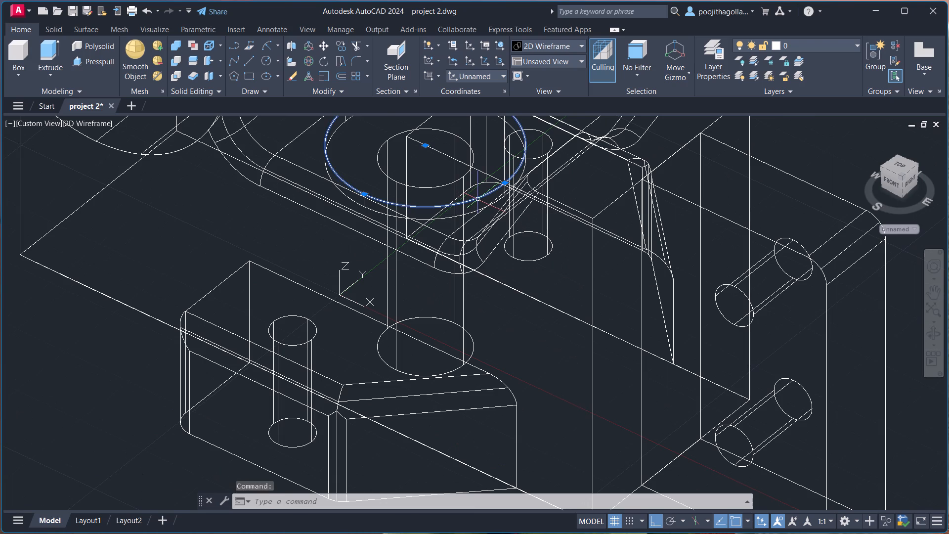
key("Delete")
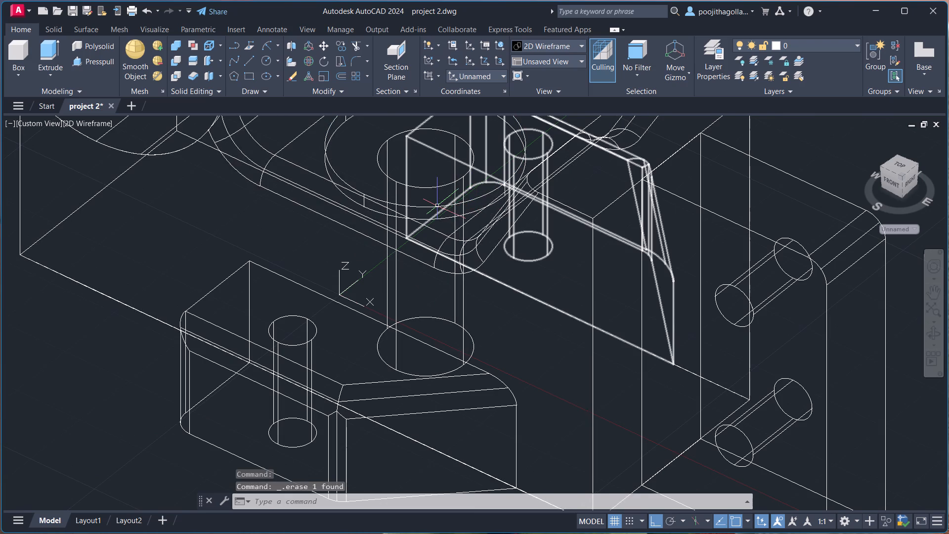
key("Escape")
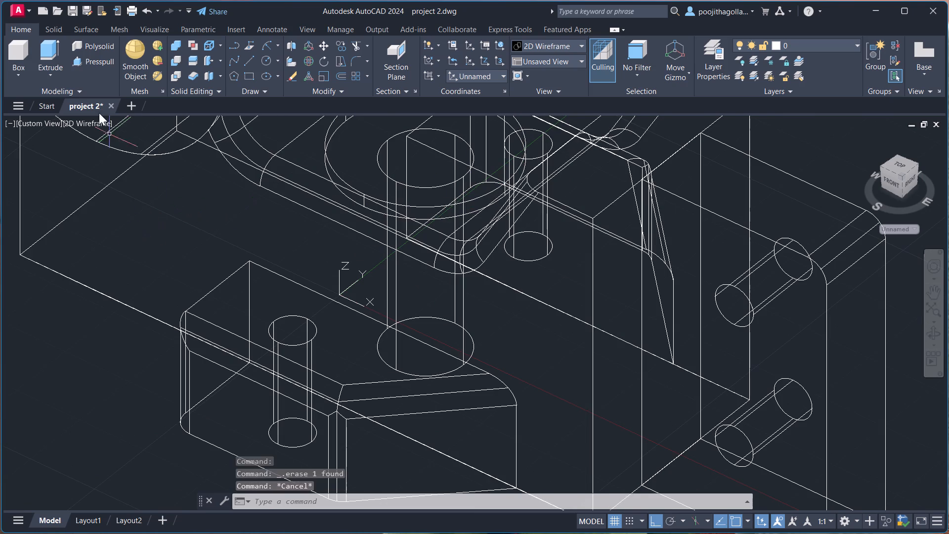
Return the model display to the Shades of Gray visual style.
left_click(74, 127)
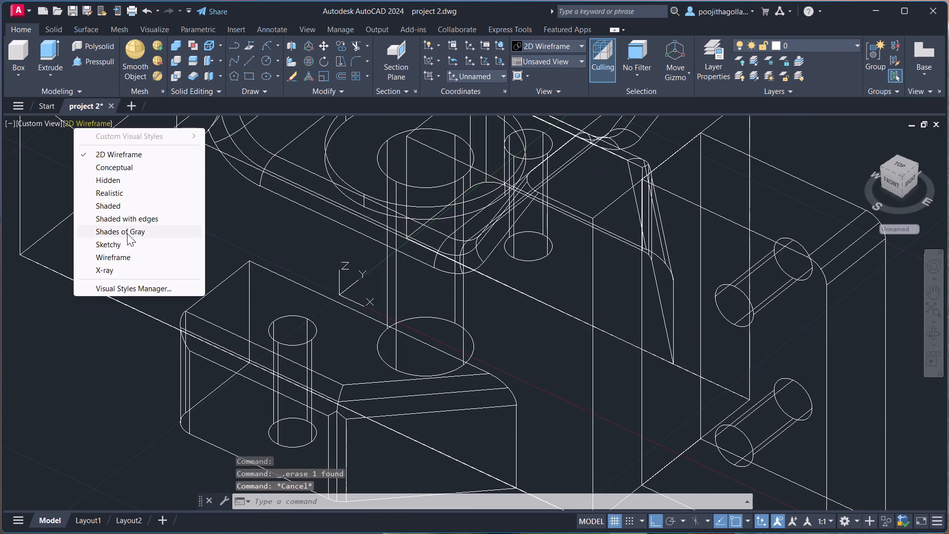
left_click(127, 233)
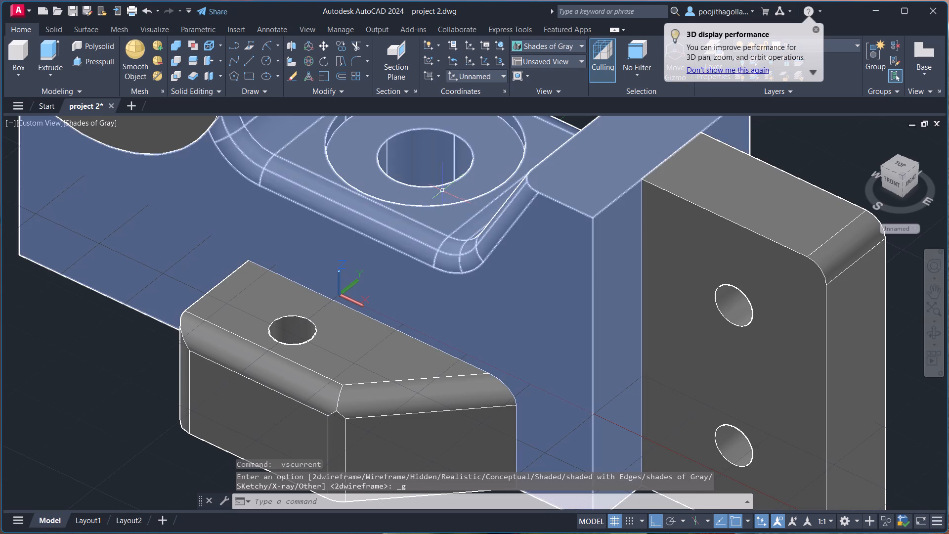
key("Escape")
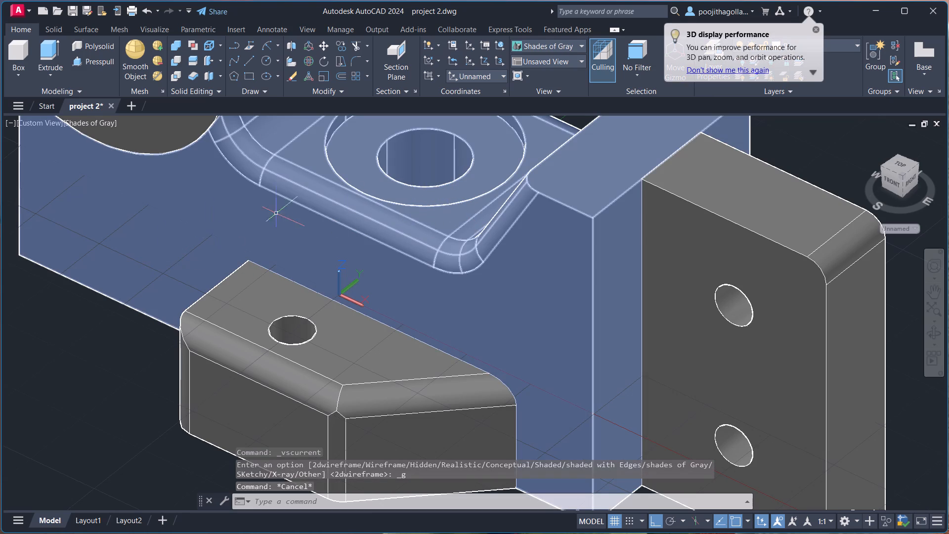
middle_click_drag(398, 208, 385, 316)
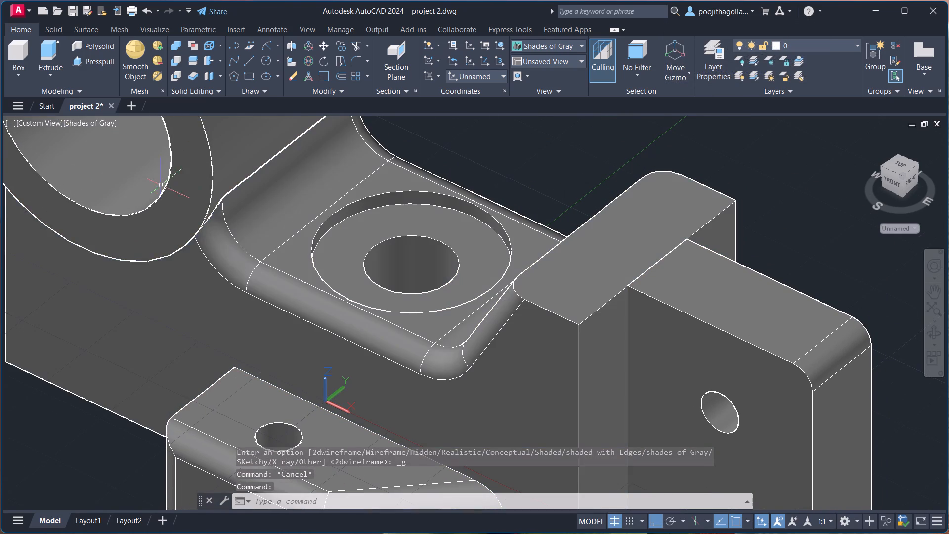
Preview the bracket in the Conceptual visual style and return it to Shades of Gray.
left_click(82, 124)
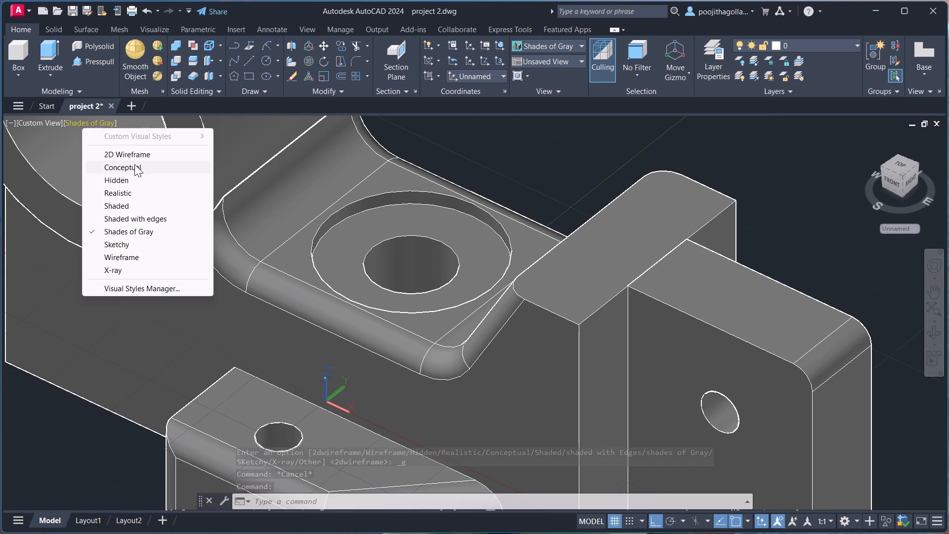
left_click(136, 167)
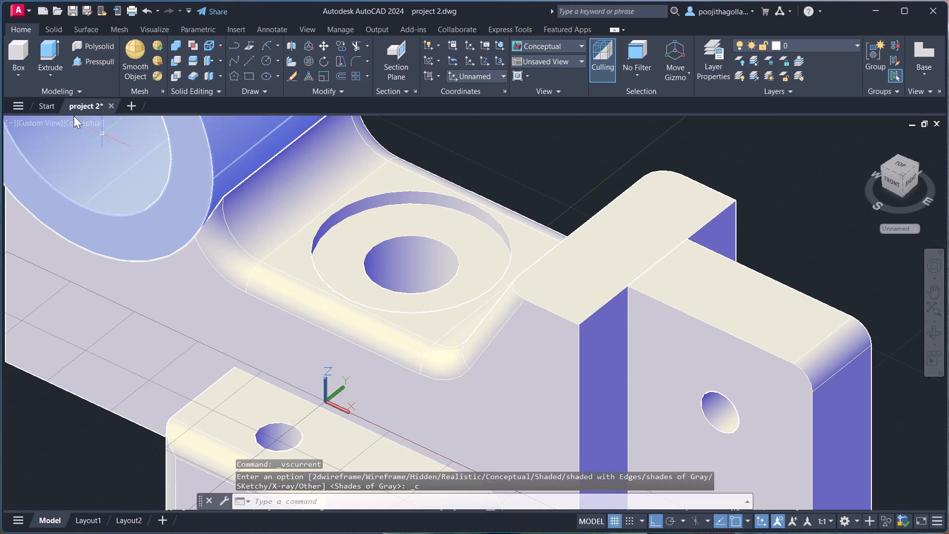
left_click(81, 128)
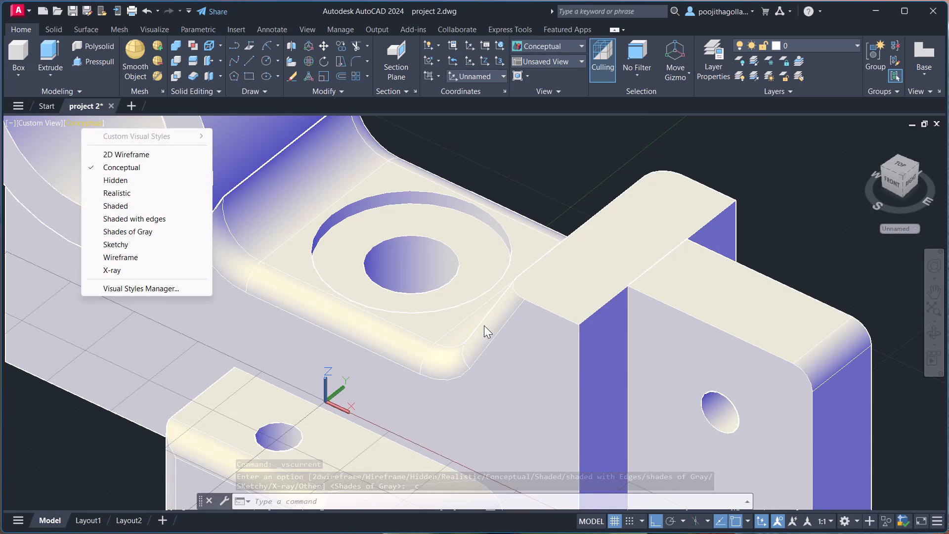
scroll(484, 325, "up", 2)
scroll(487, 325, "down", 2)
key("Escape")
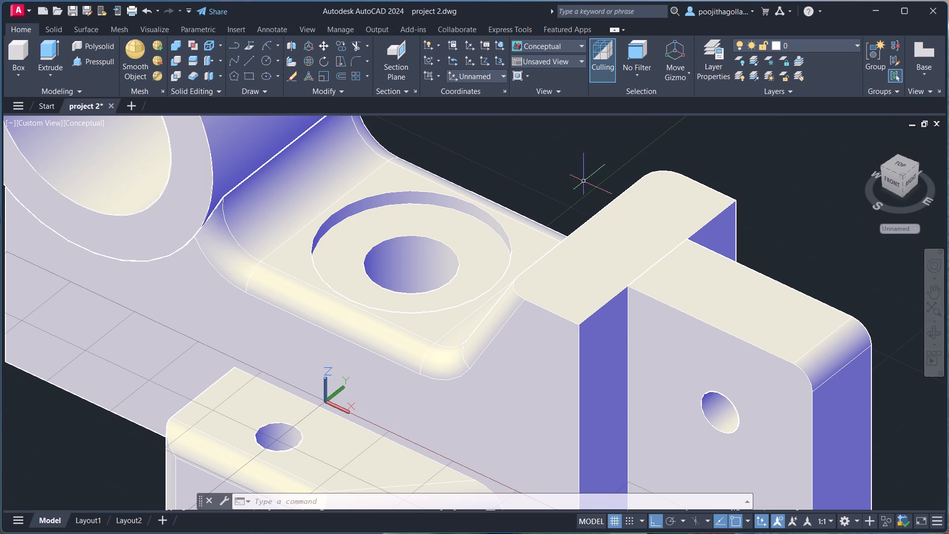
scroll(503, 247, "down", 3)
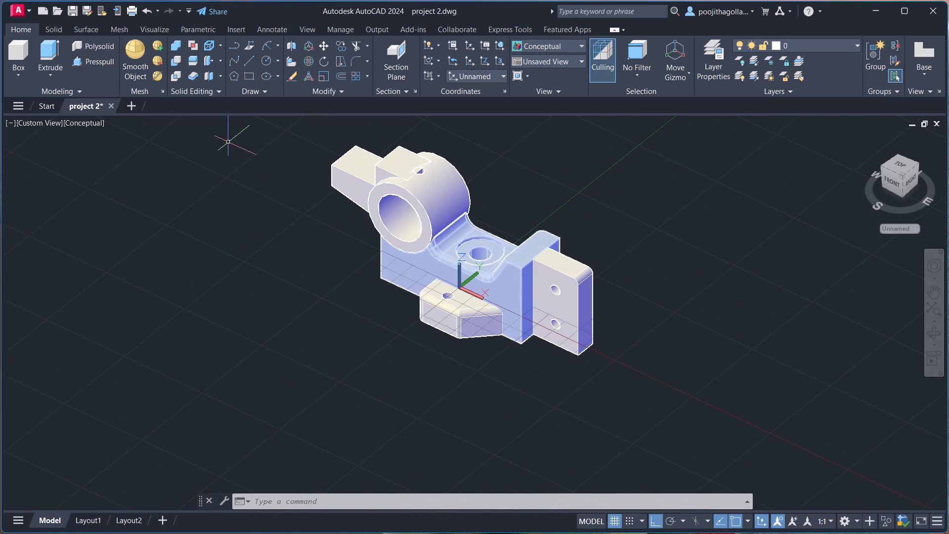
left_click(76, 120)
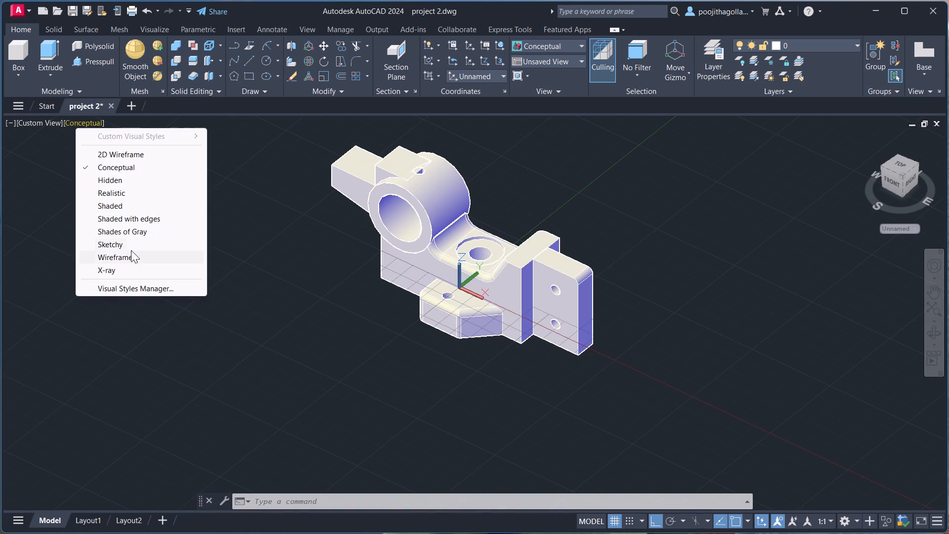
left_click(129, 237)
Erase the leftover construction circle at the rim of the small vertical hole on top of the cylindrical boss.
middle_click_drag(471, 283, 411, 283)
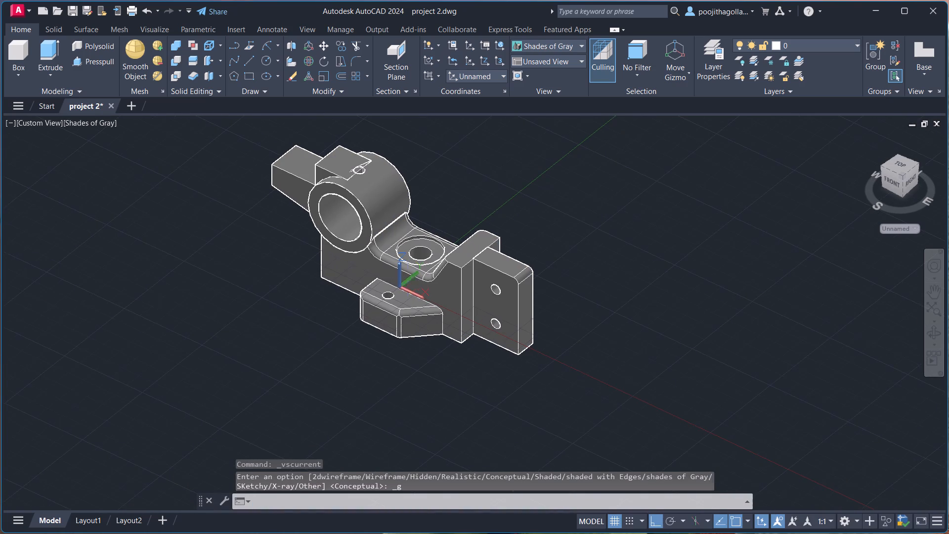
scroll(394, 266, "up", 2)
middle_click_drag(392, 263, 412, 362)
middle_click_drag(361, 216, 364, 235)
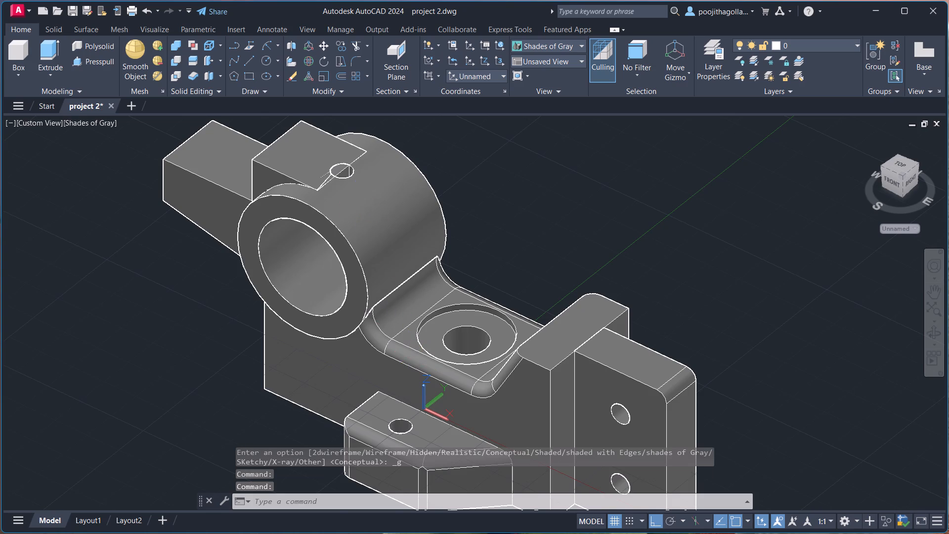
middle_click_drag(364, 235, 342, 338)
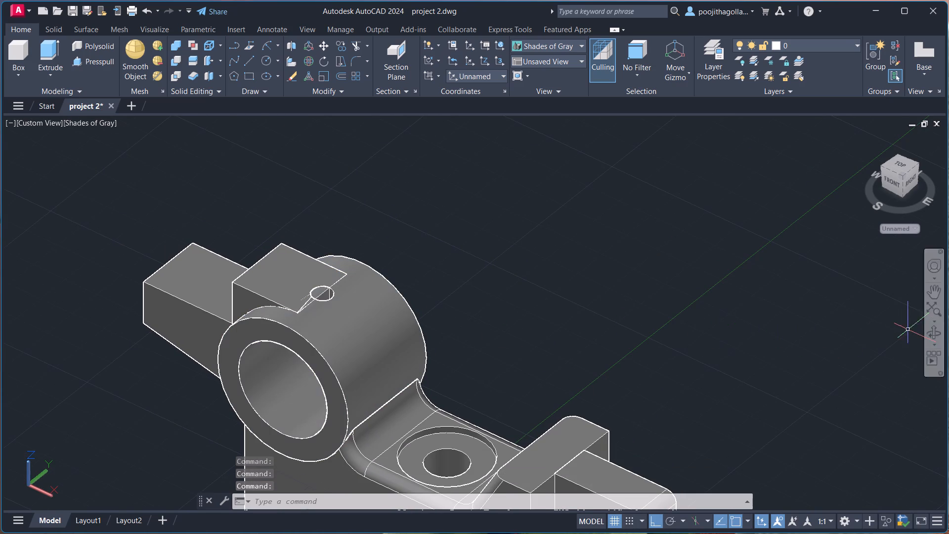
scroll(166, 250, "up", 4)
middle_click_drag(450, 319, 241, 211)
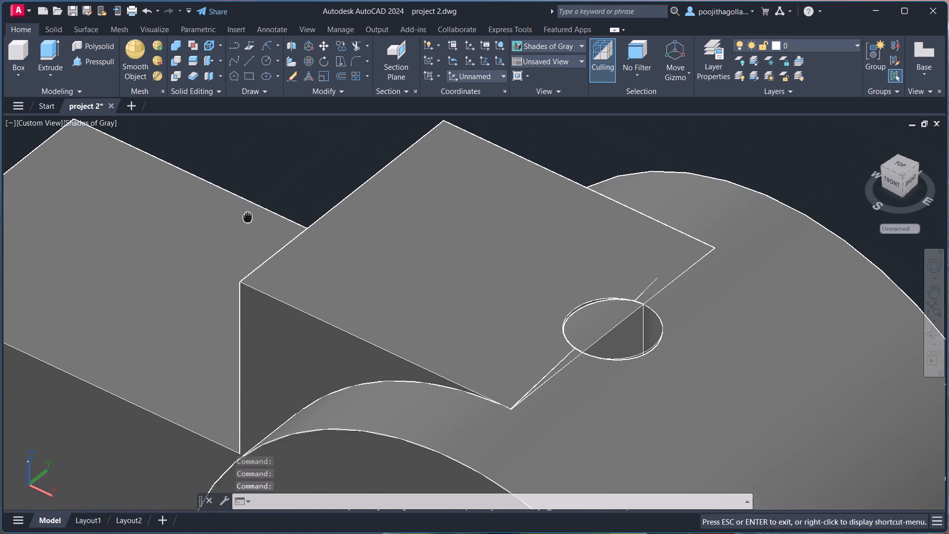
middle_click_drag(241, 211, 237, 209)
middle_click_drag(641, 242, 527, 245)
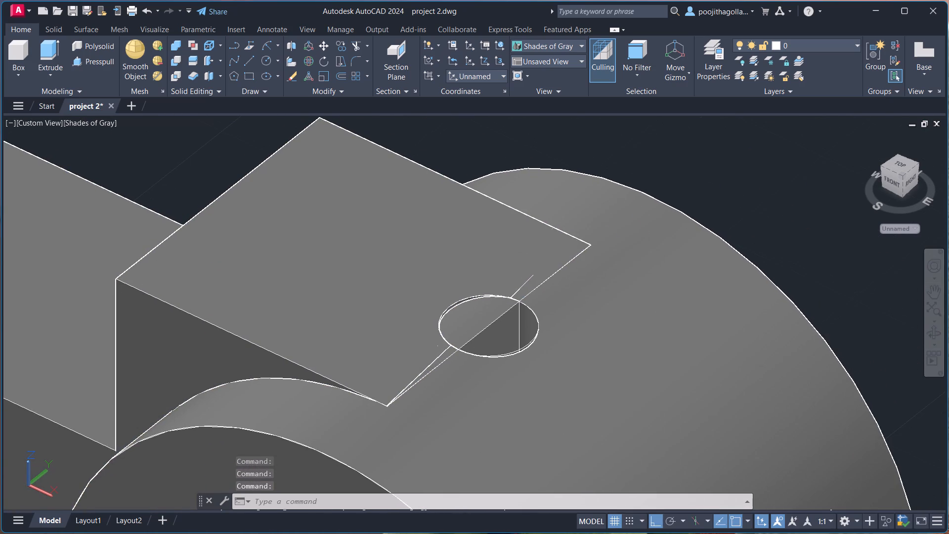
key("Escape")
left_click(464, 302)
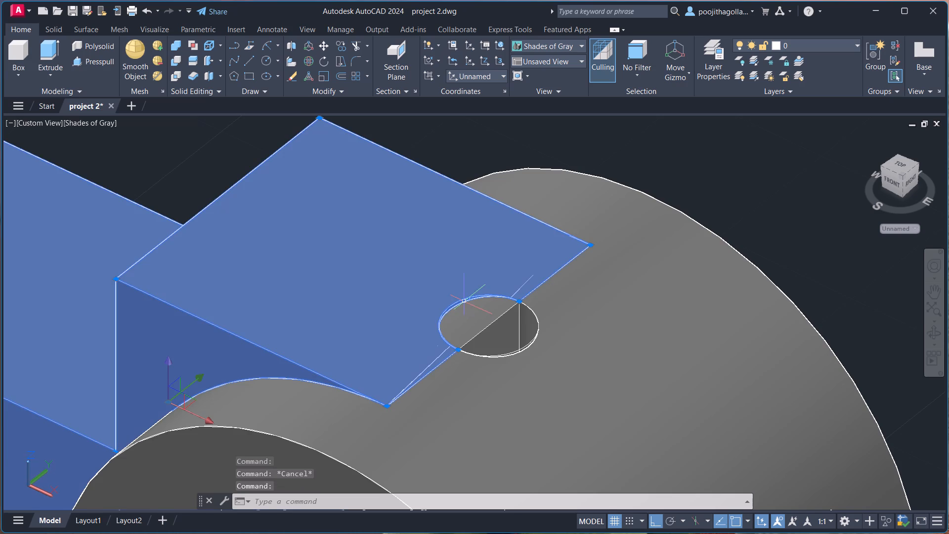
left_click(517, 352)
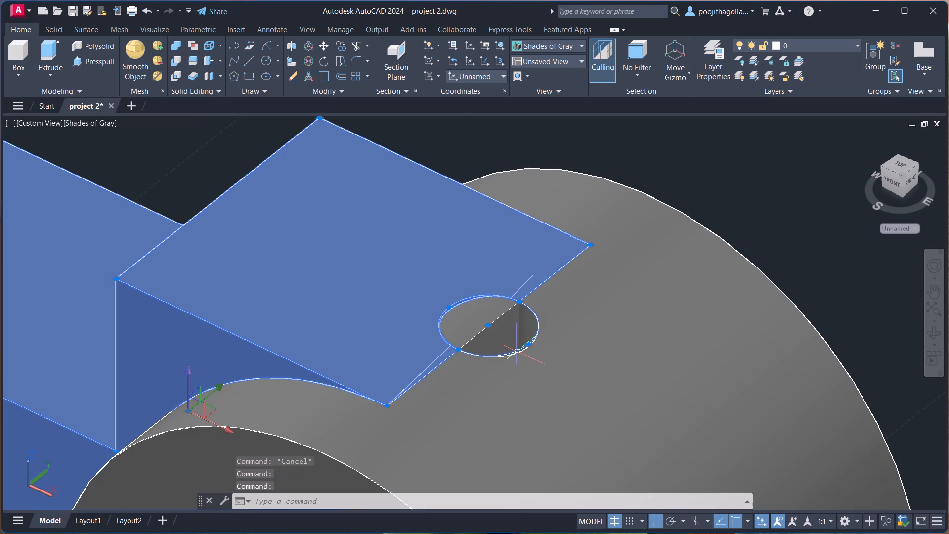
key("Escape")
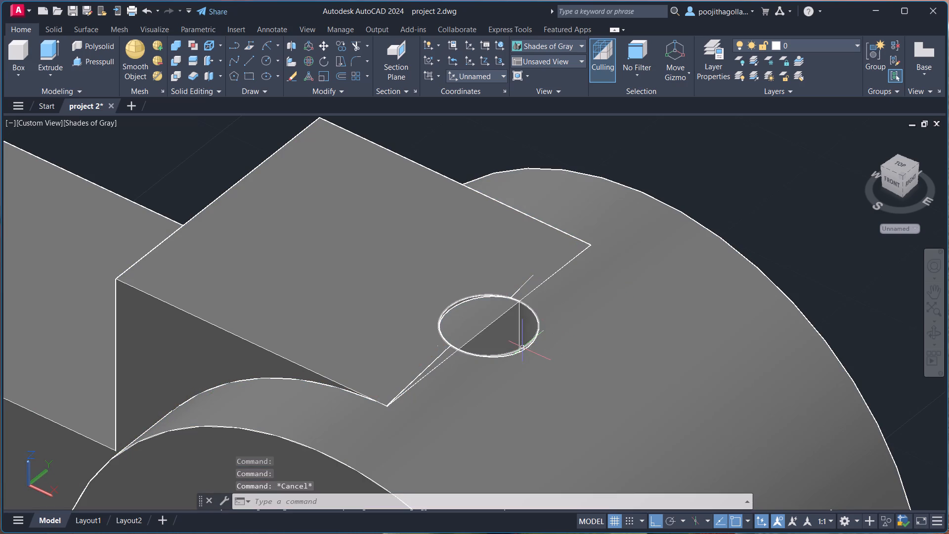
left_click(521, 349)
key("Delete")
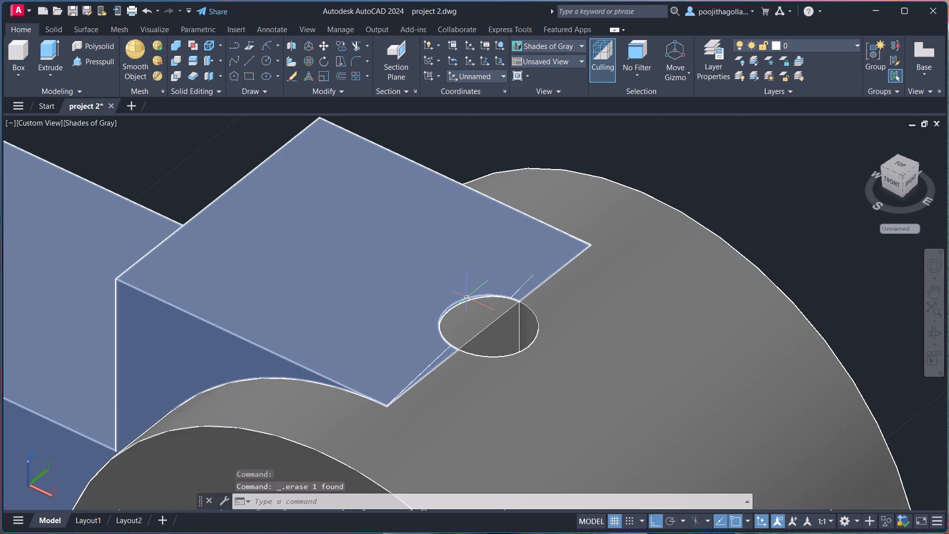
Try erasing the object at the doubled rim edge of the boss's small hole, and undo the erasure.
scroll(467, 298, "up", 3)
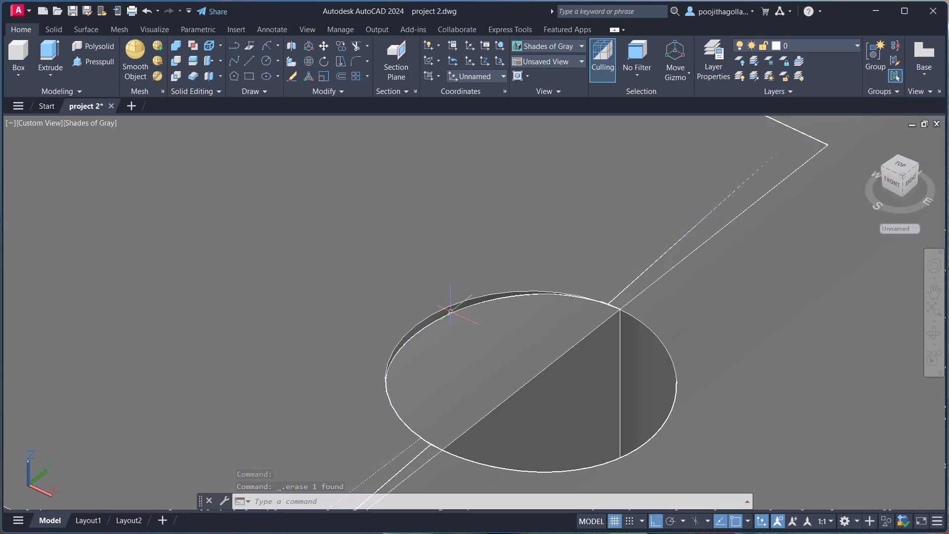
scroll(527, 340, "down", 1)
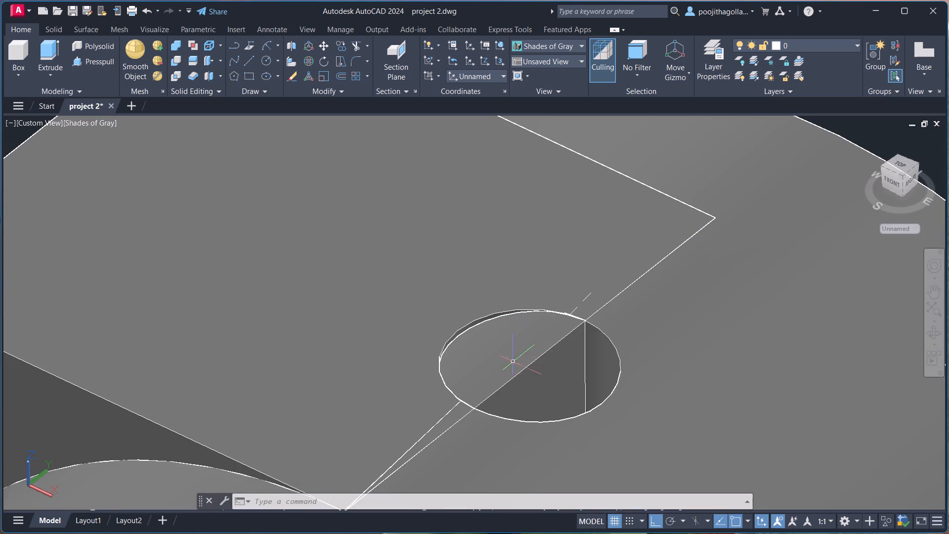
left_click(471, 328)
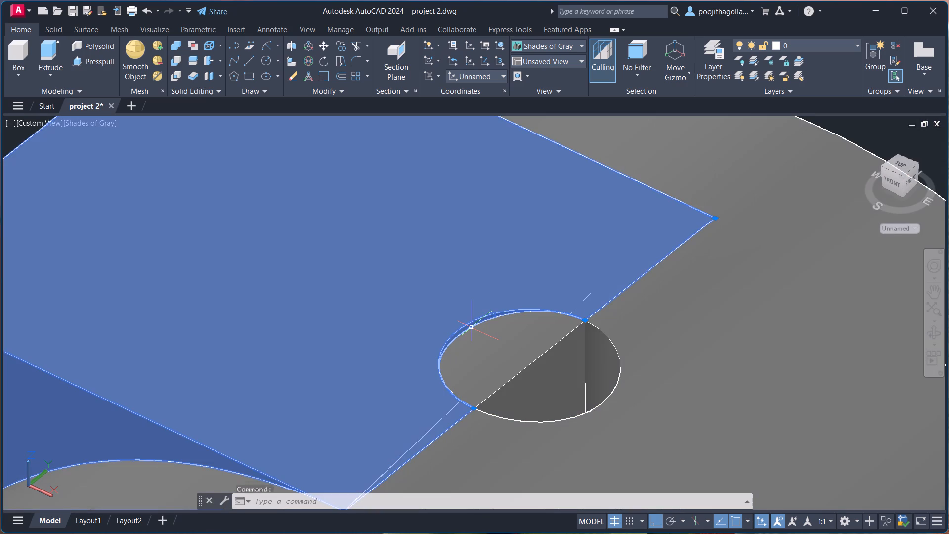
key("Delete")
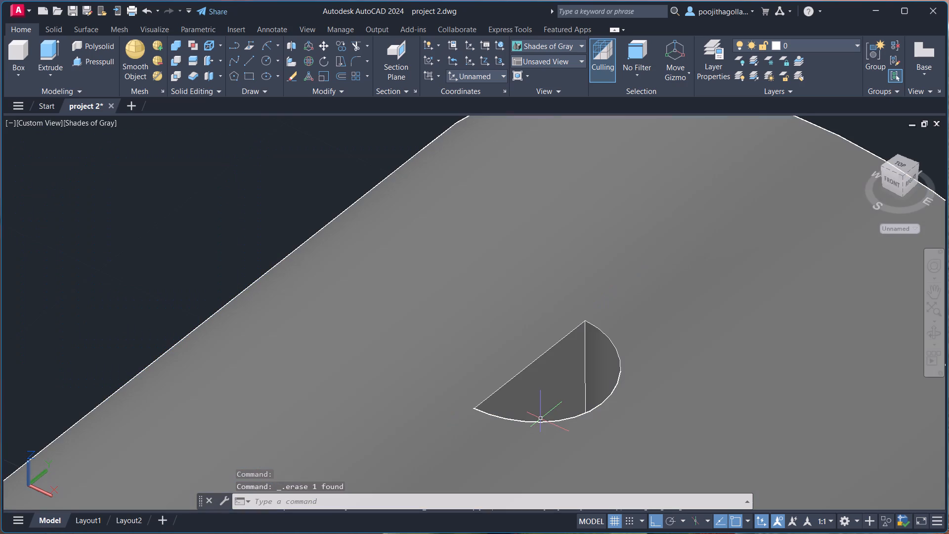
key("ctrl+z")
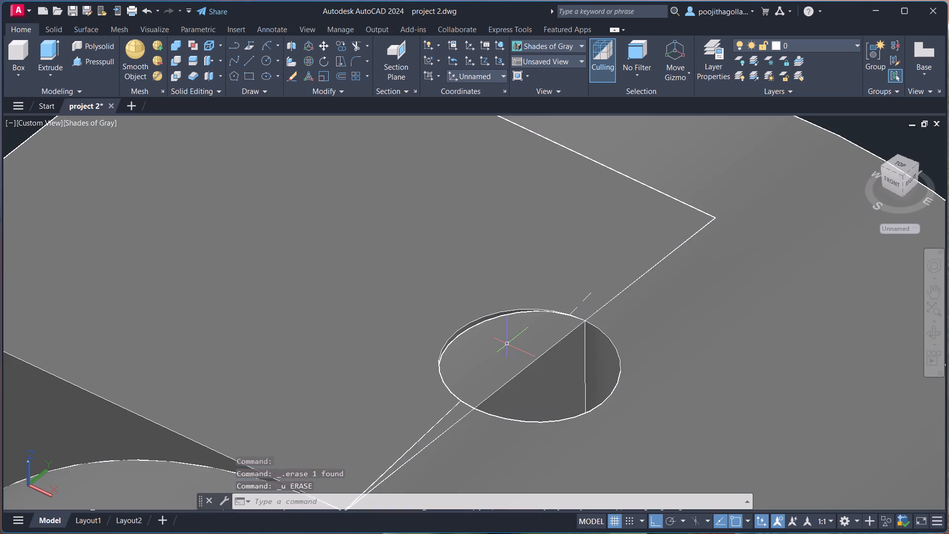
Examine the boss's small hole from above, from the side and from inside the bore, where the arm block overlaps it.
scroll(507, 344, "down", 1)
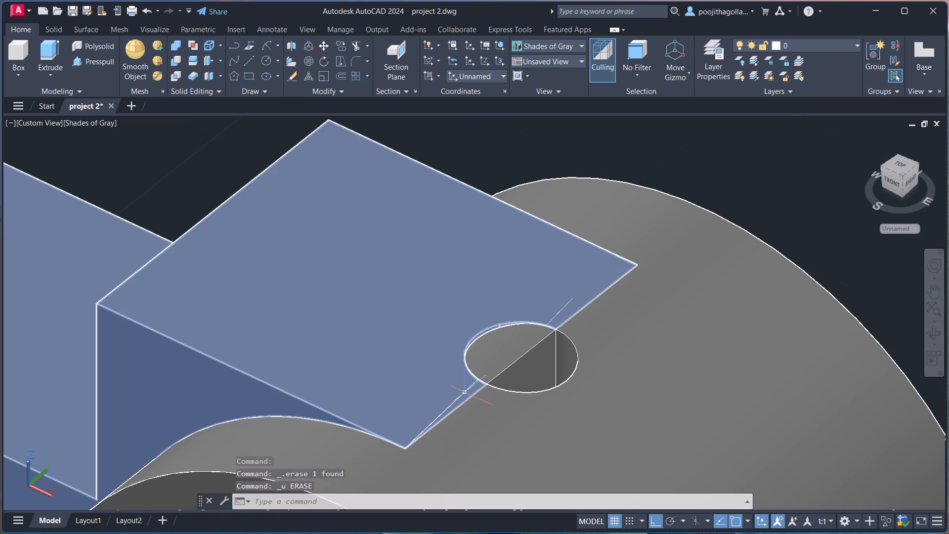
scroll(465, 393, "up", 2)
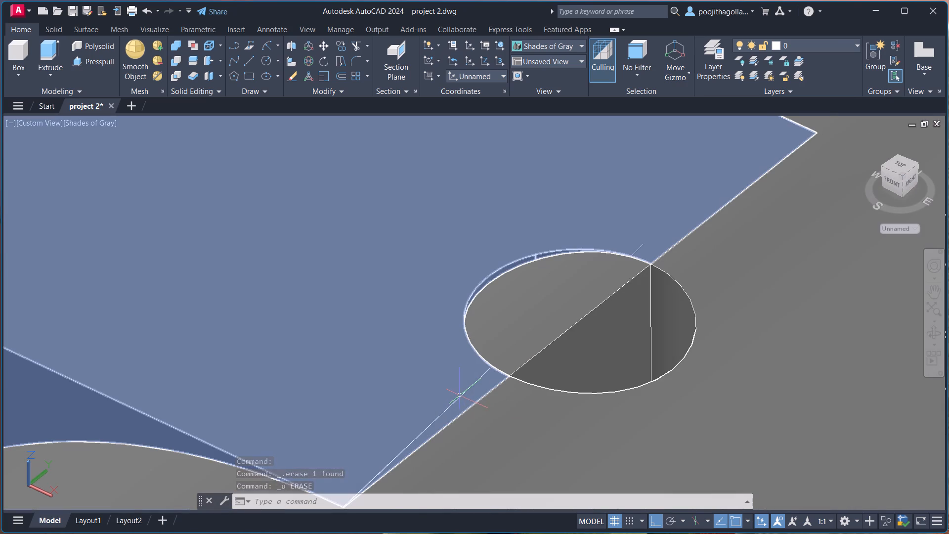
scroll(456, 401, "down", 1)
middle_click_drag(481, 390, 408, 322)
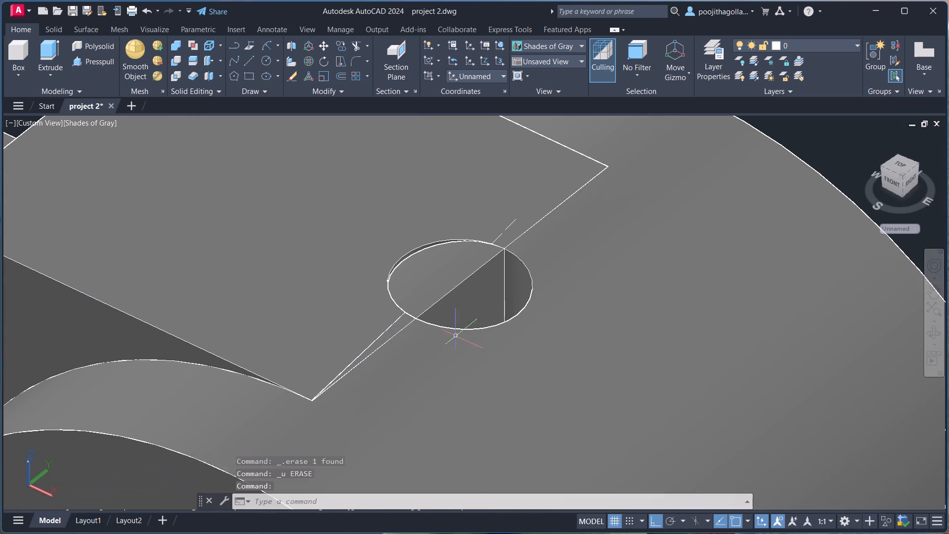
left_click(933, 333)
left_click_drag(623, 314, 534, 264)
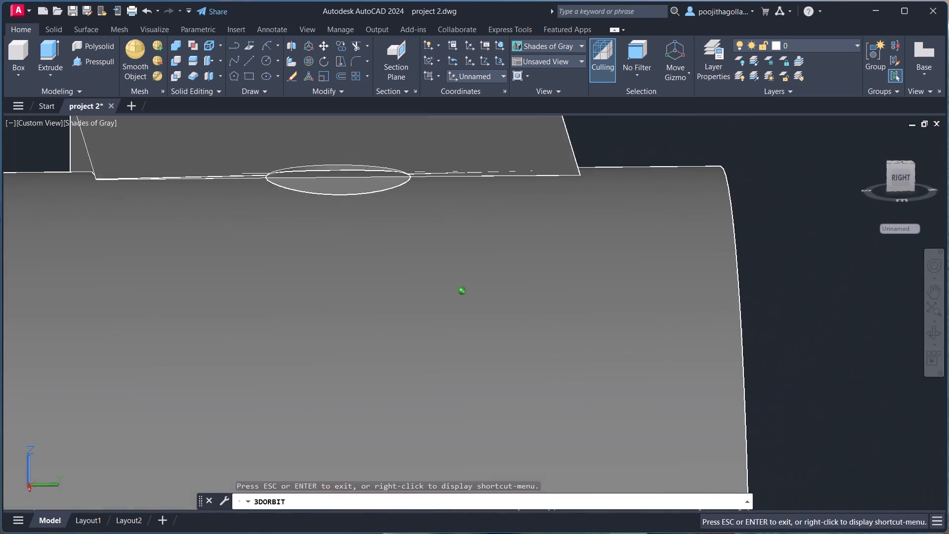
left_click_drag(534, 264, 463, 341)
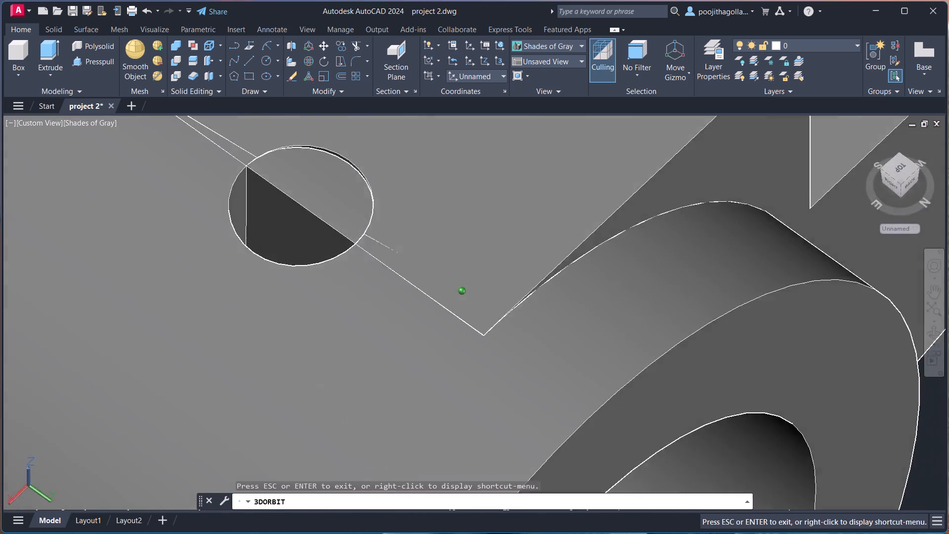
left_click_drag(463, 341, 387, 179)
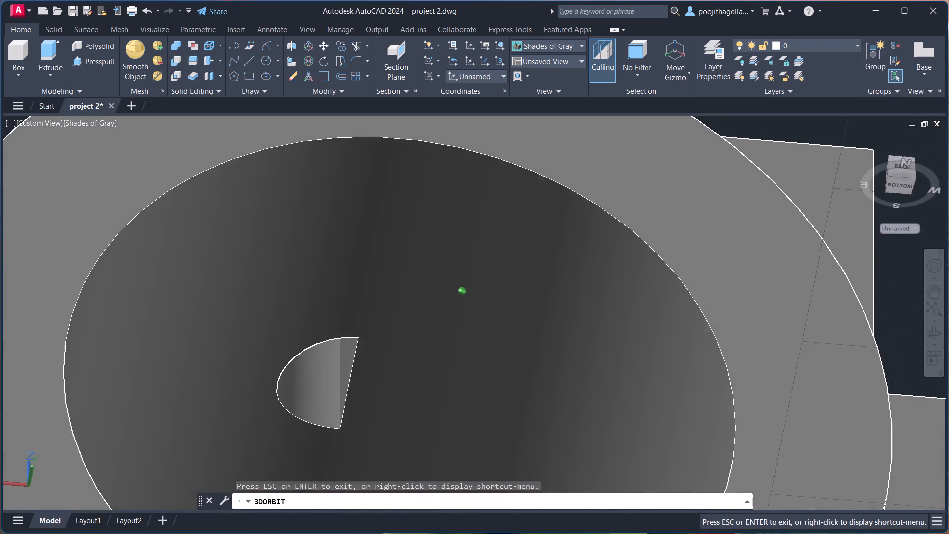
left_click_drag(387, 179, 622, 302)
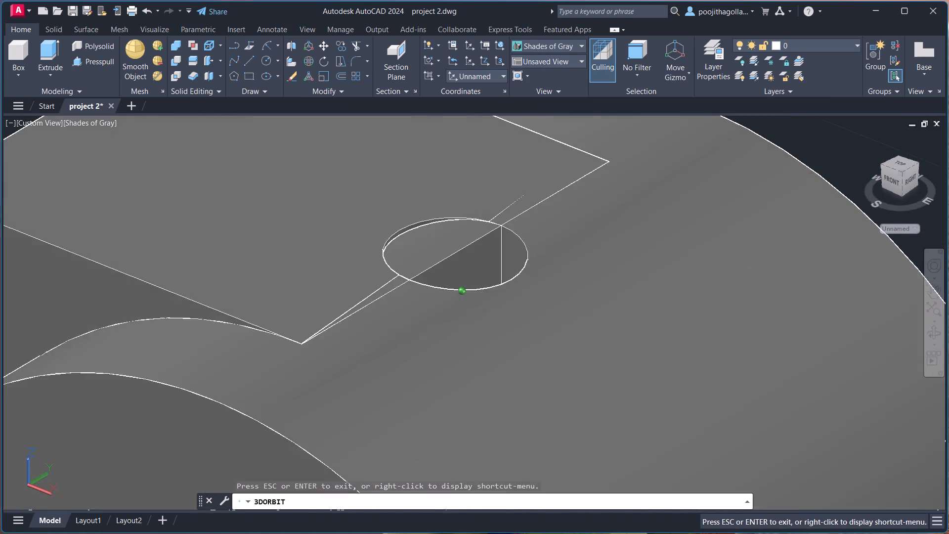
left_click_drag(622, 302, 639, 332)
key("Escape")
scroll(577, 343, "down", 4)
middle_click_drag(603, 371, 502, 274)
middle_click_drag(572, 315, 521, 272)
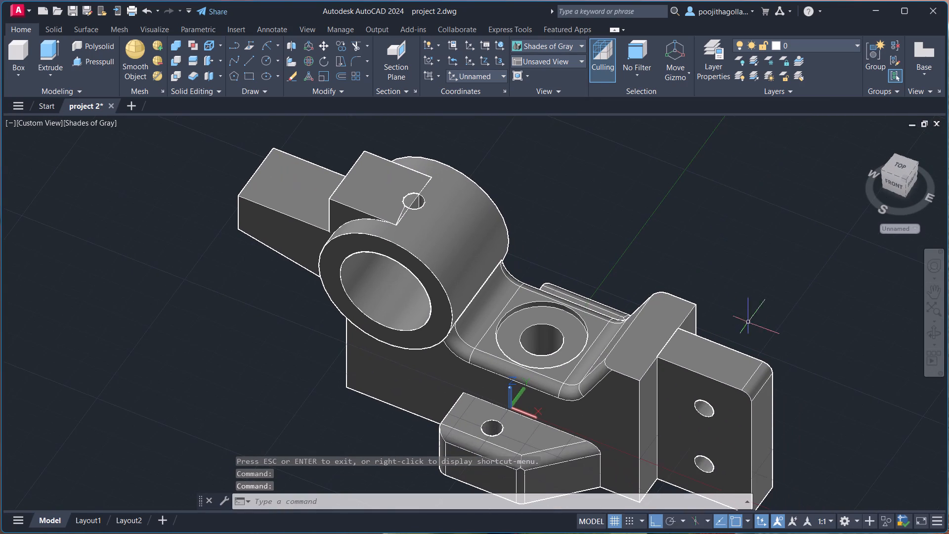
Switch the model display to the 2D Wireframe visual style with the boss's small hole in close view.
scroll(446, 251, "up", 4)
middle_click_drag(443, 238, 486, 499)
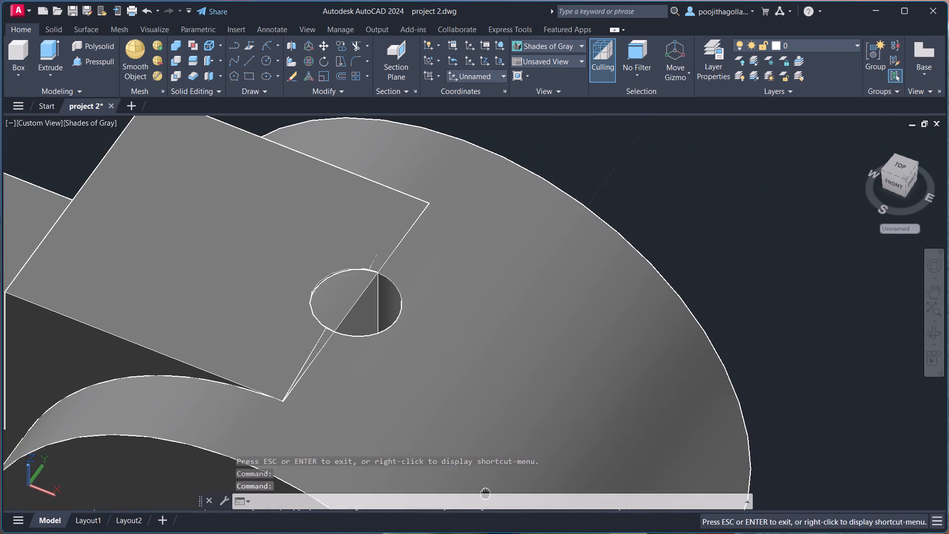
middle_click_drag(486, 499, 486, 500)
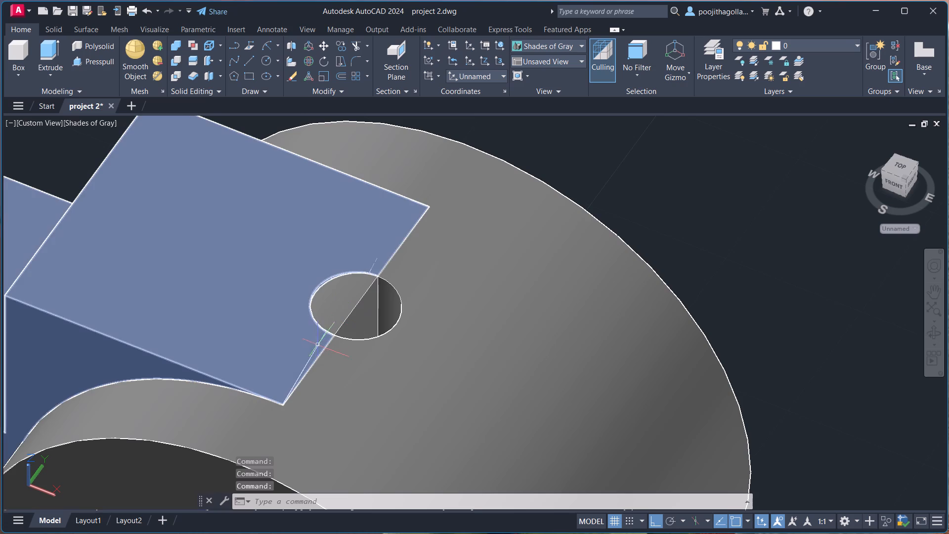
key("Escape")
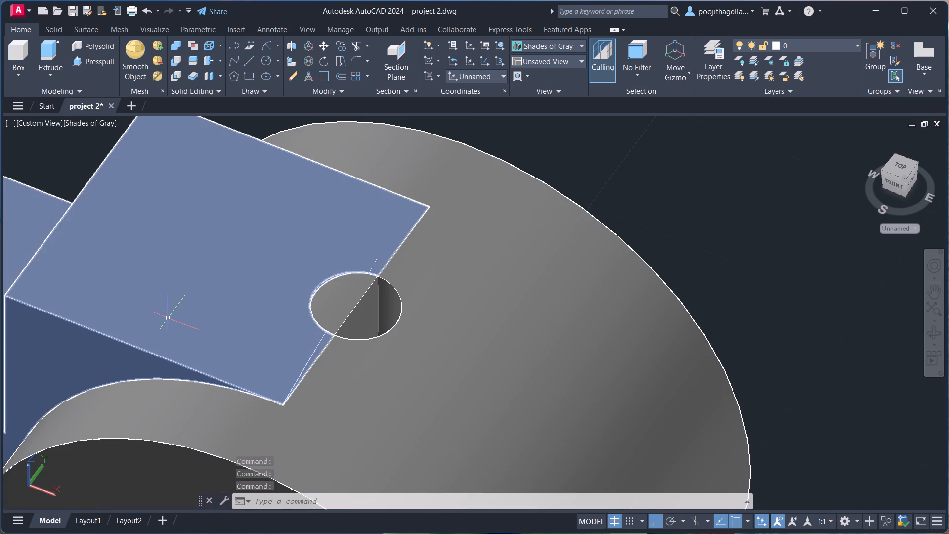
left_click(89, 123)
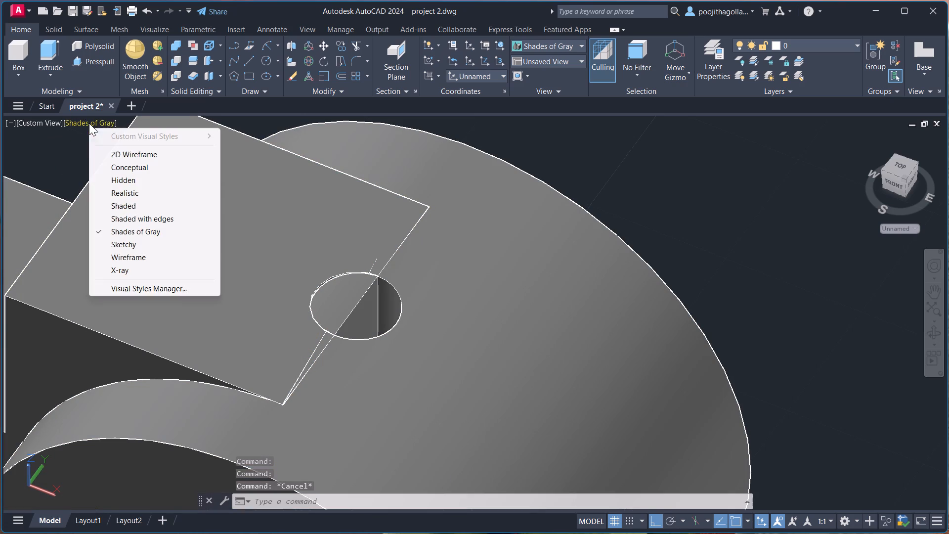
left_click(149, 152)
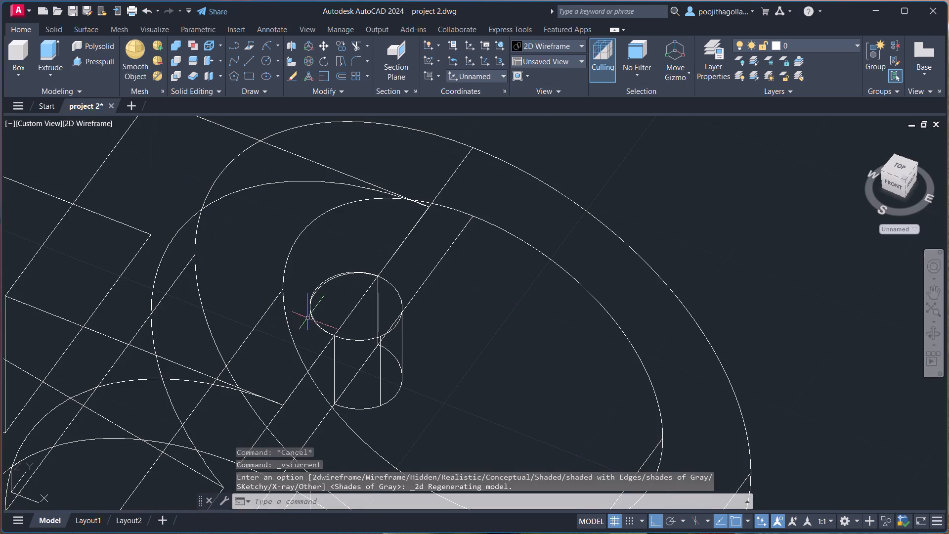
Inspect the doubled rim edge of the boss's small hole in wireframe to identify which object it belongs to.
scroll(328, 282, "up", 2)
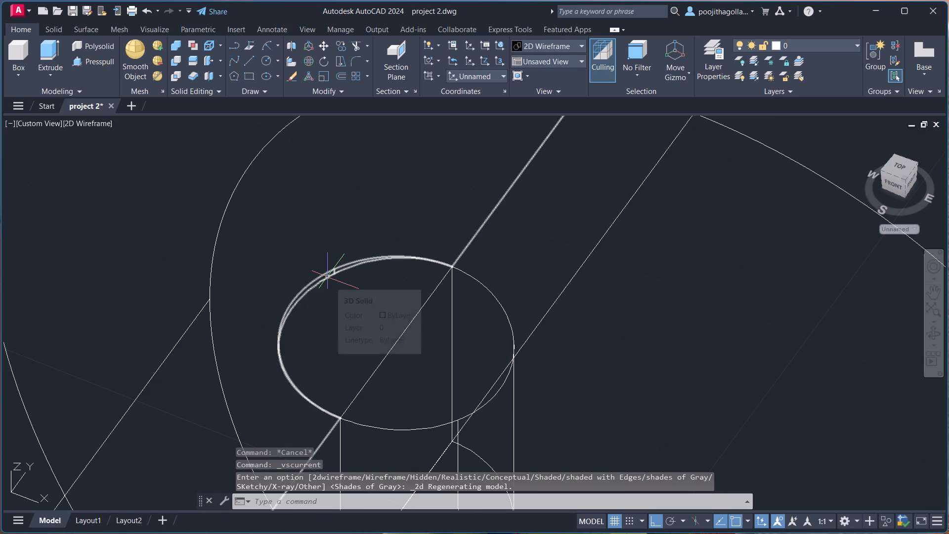
scroll(327, 277, "down", 2)
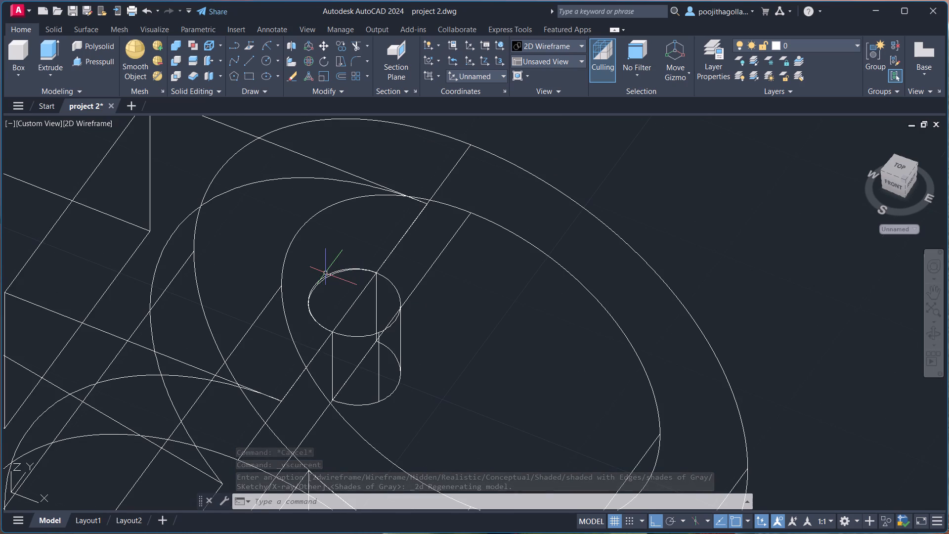
scroll(325, 286, "up", 2)
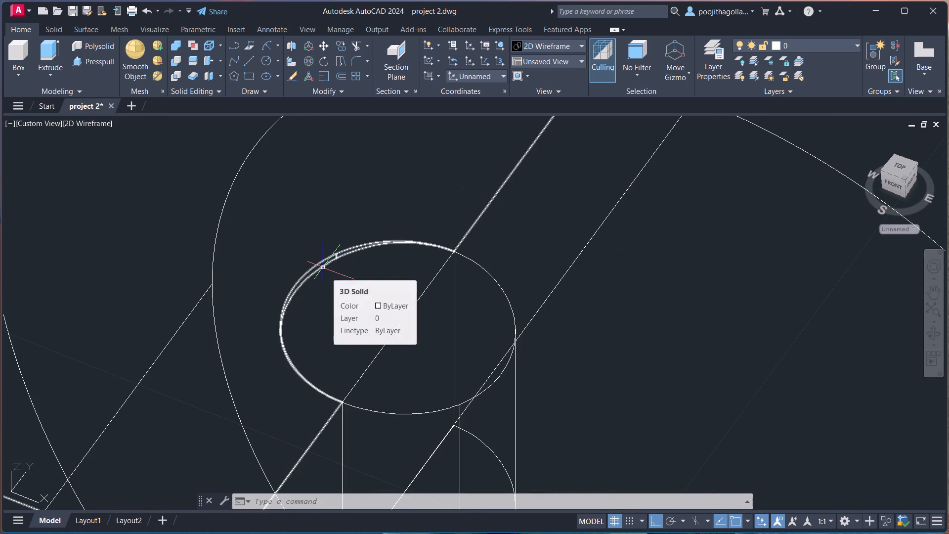
left_click(323, 267)
scroll(323, 267, "down", 3)
key("Escape")
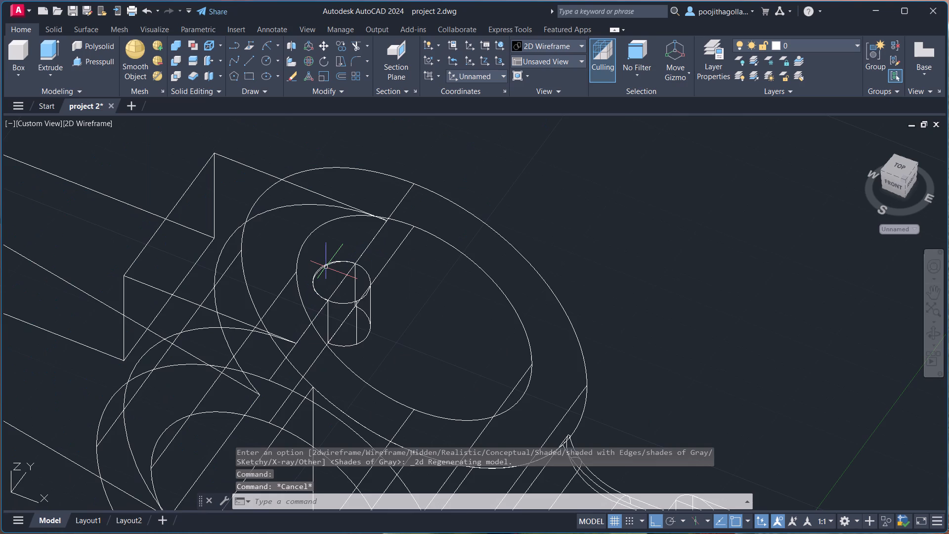
scroll(326, 267, "up", 7)
left_click(266, 275)
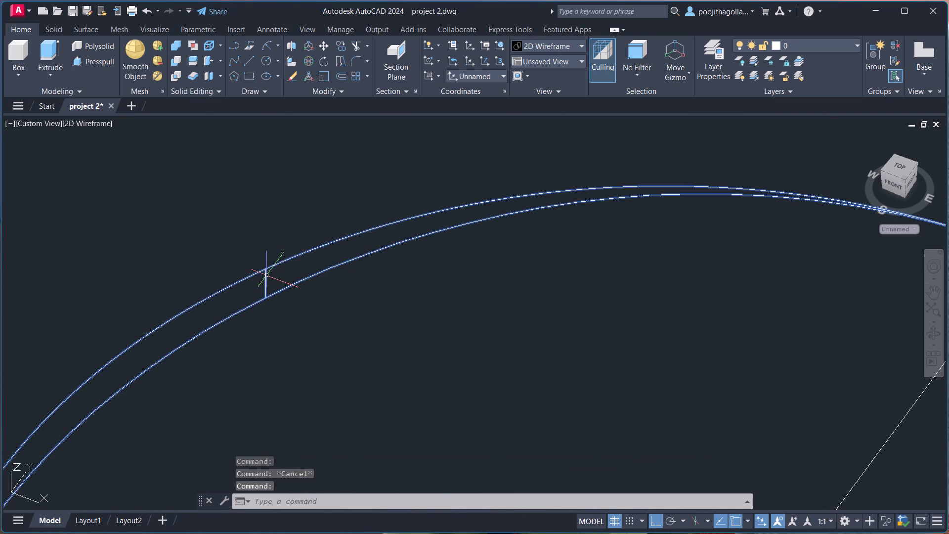
scroll(283, 301, "down", 2)
scroll(374, 344, "down", 3)
key("Escape")
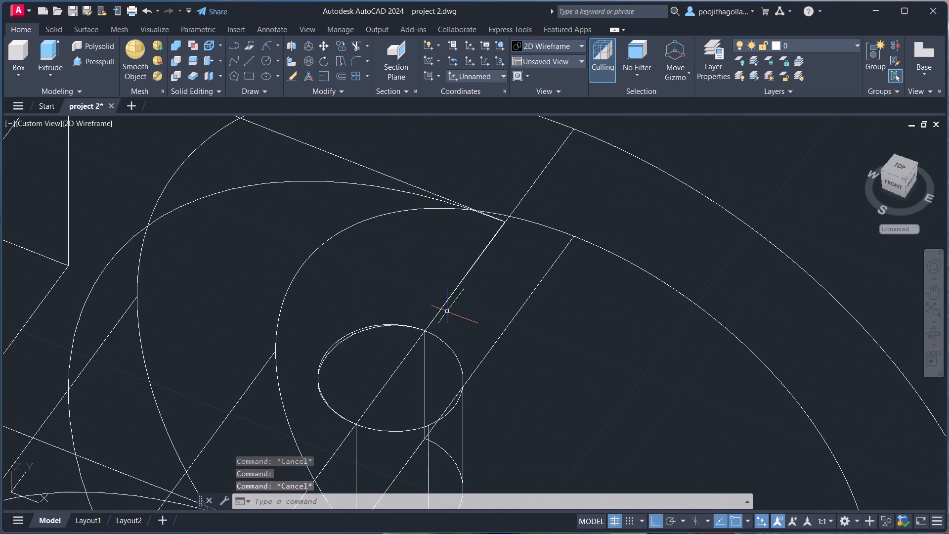
middle_click_drag(431, 364, 441, 275)
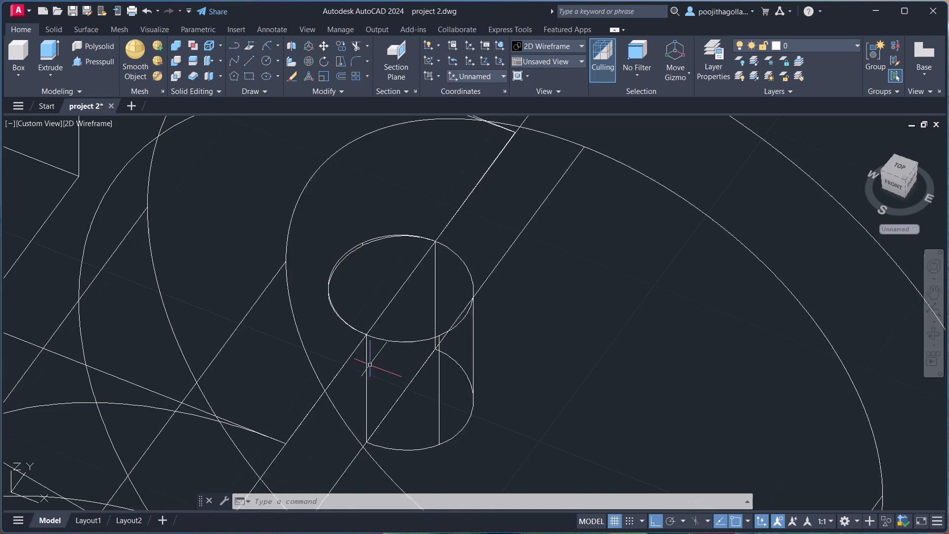
scroll(370, 365, "down", 2)
key("Escape")
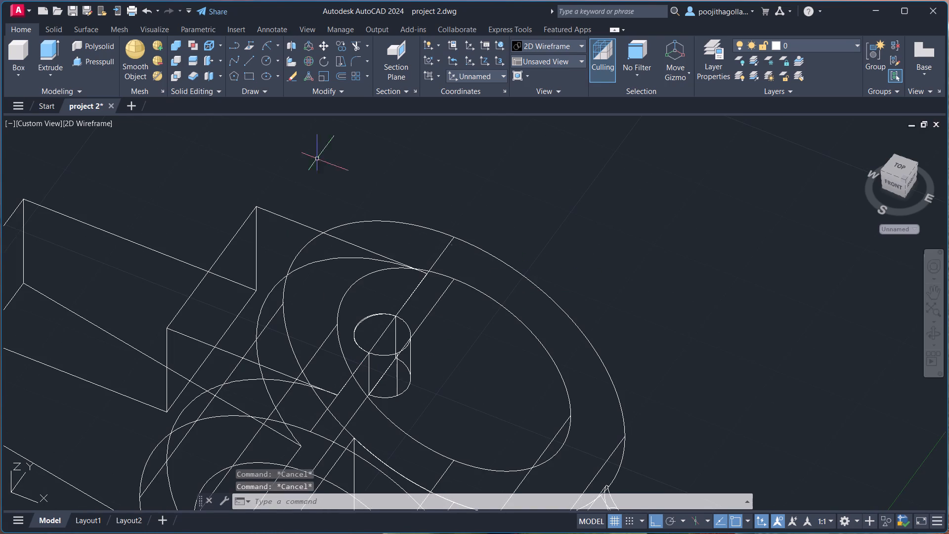
Switch the model display to the Shades of Gray visual style.
left_click(102, 123)
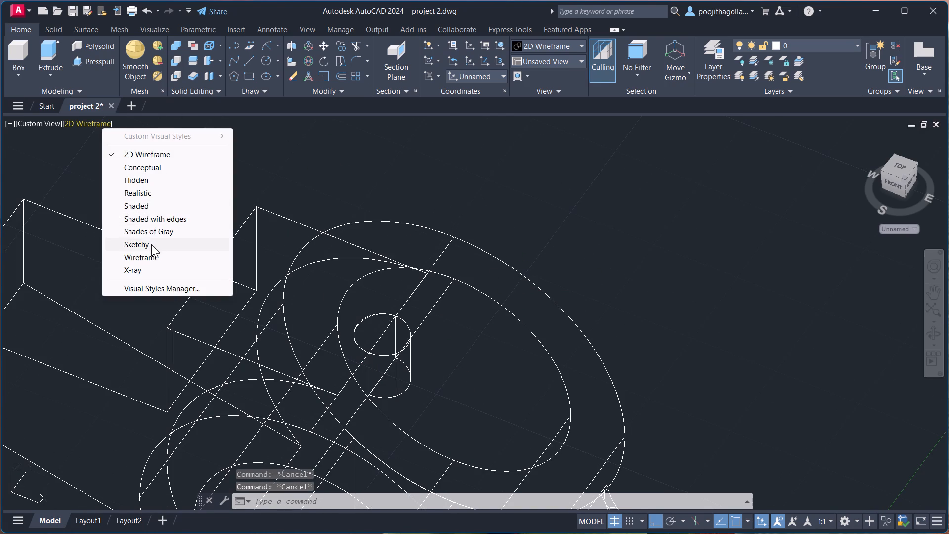
left_click(156, 236)
Fillet the short front top edge of the upright block beside the counterbored pad with radius 3.
scroll(328, 335, "down", 1)
middle_click_drag(439, 358, 363, 200)
scroll(387, 247, "down", 1)
middle_click_drag(429, 305, 382, 271)
scroll(469, 307, "down", 1)
middle_click_drag(483, 318, 451, 301)
scroll(451, 301, "up", 2)
middle_click_drag(445, 306, 460, 317)
scroll(446, 307, "up", 1)
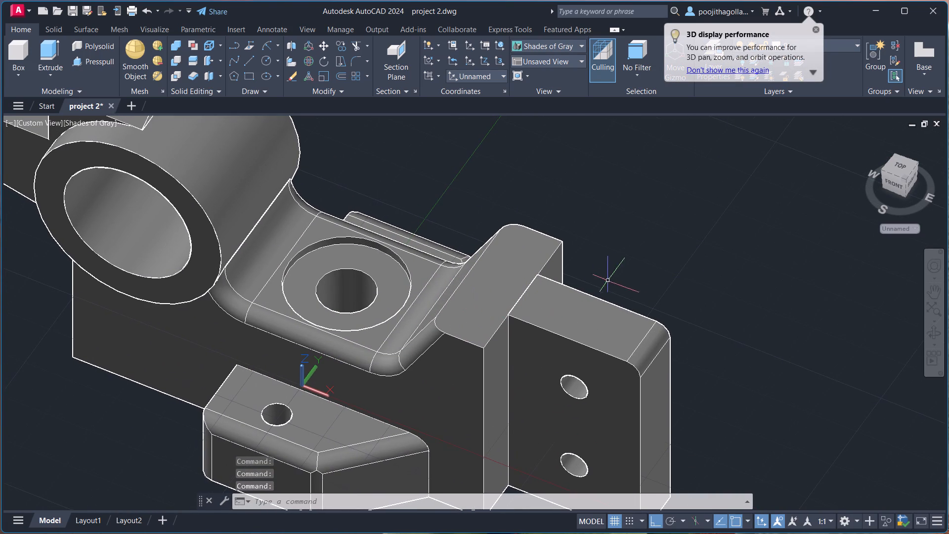
type("fill")
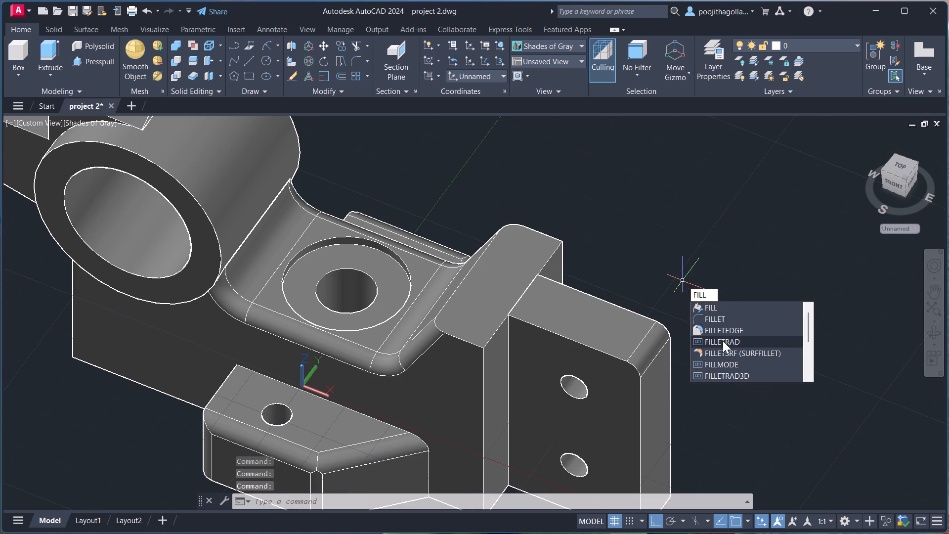
left_click(722, 330)
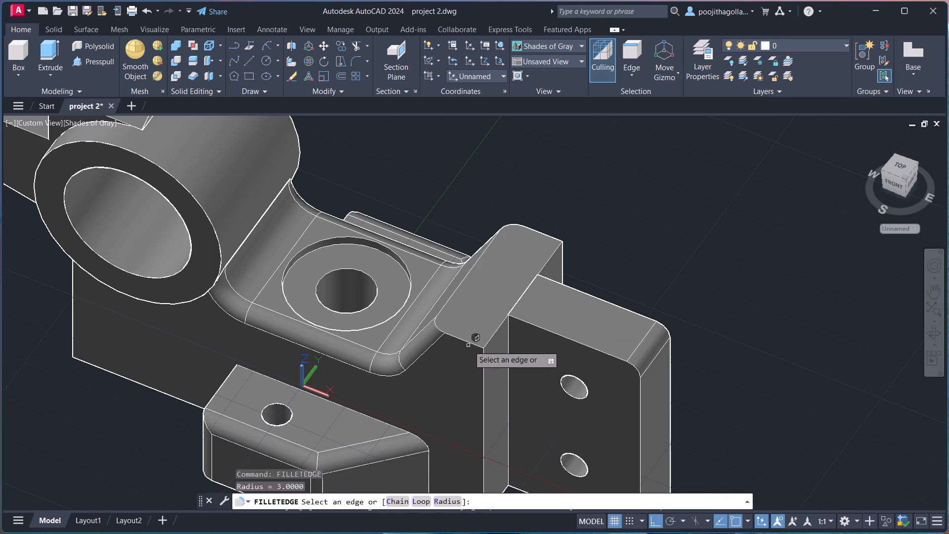
left_click(470, 341)
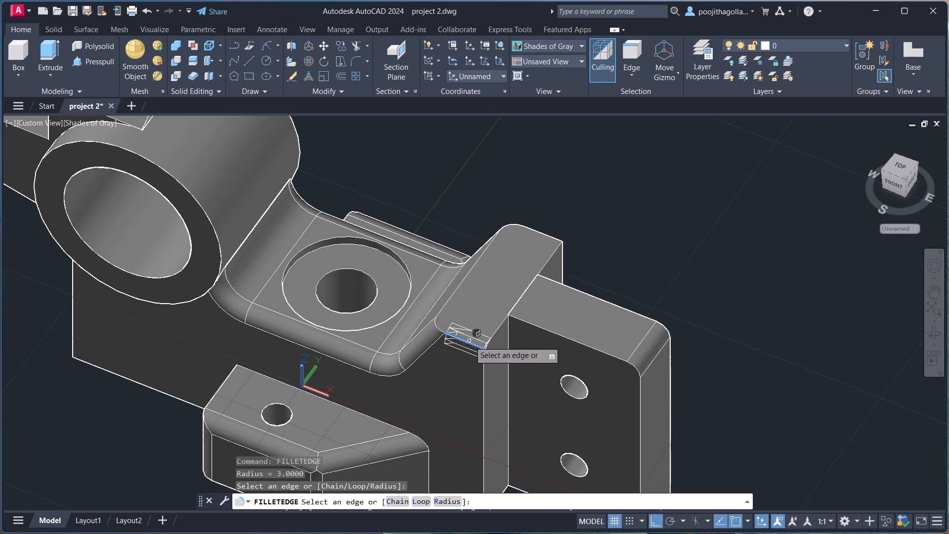
key("Return")
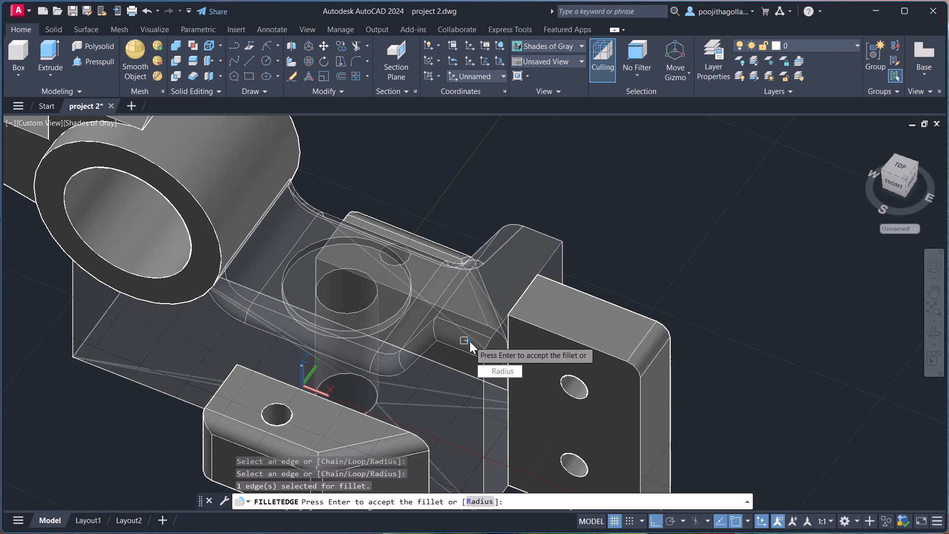
key("Return")
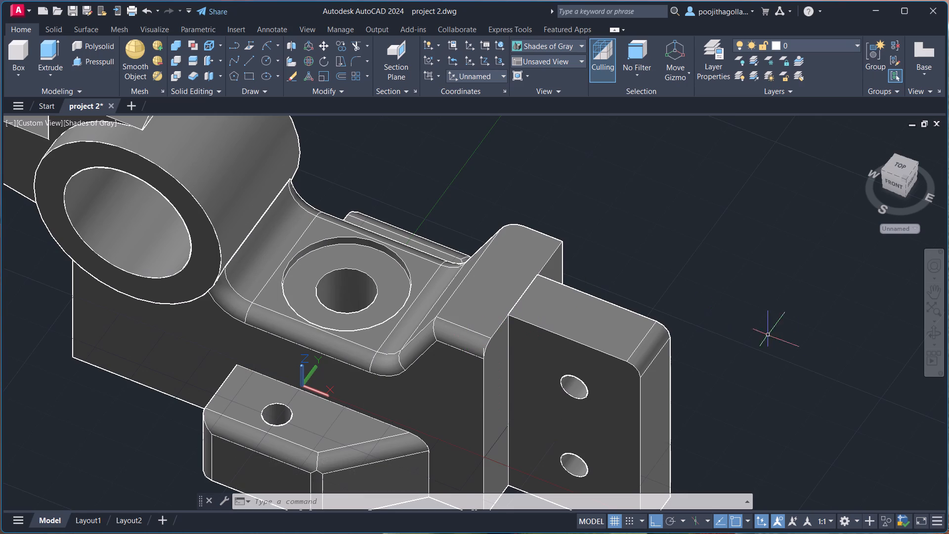
Examine the whole bracket from the right side and from the front-right, including the upright block's filleted edge.
left_click(934, 332)
left_click_drag(722, 312, 661, 307)
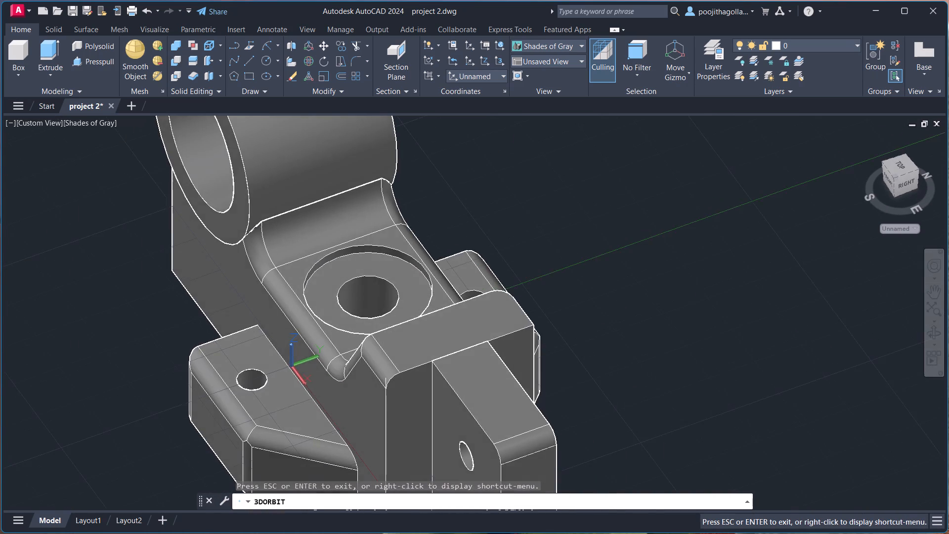
scroll(652, 309, "down", 2)
middle_click_drag(645, 337, 720, 320)
middle_click_drag(578, 326, 494, 351)
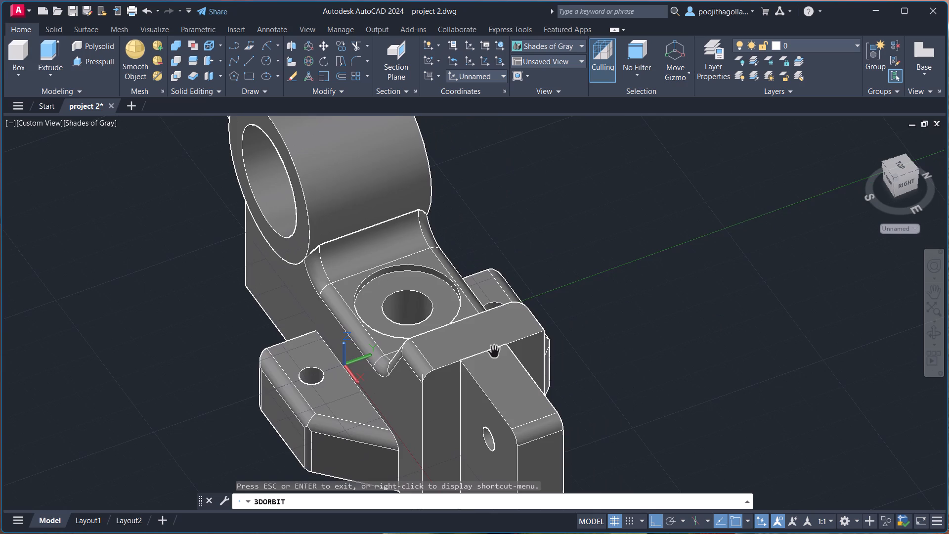
scroll(491, 353, "down", 7)
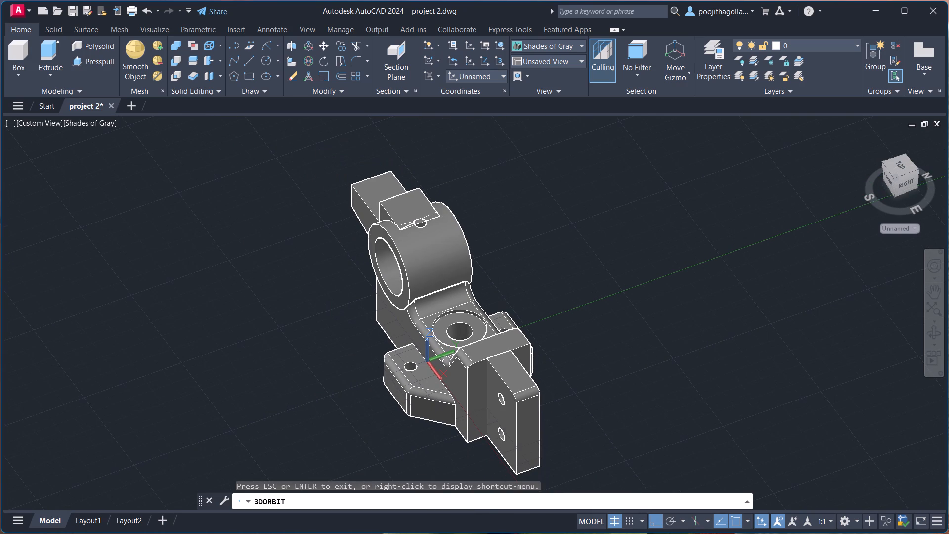
middle_click_drag(541, 372, 515, 349, "shift")
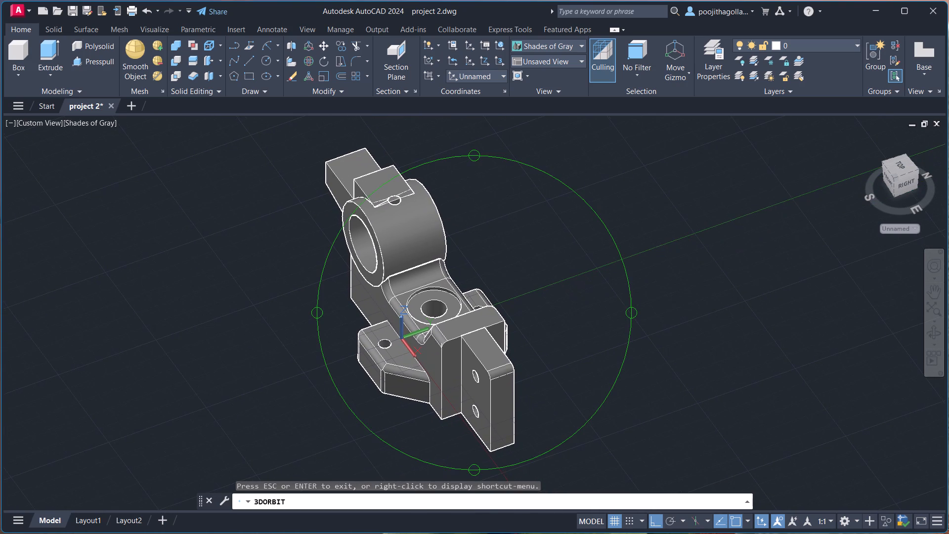
middle_click_drag(533, 338, 551, 353, "shift")
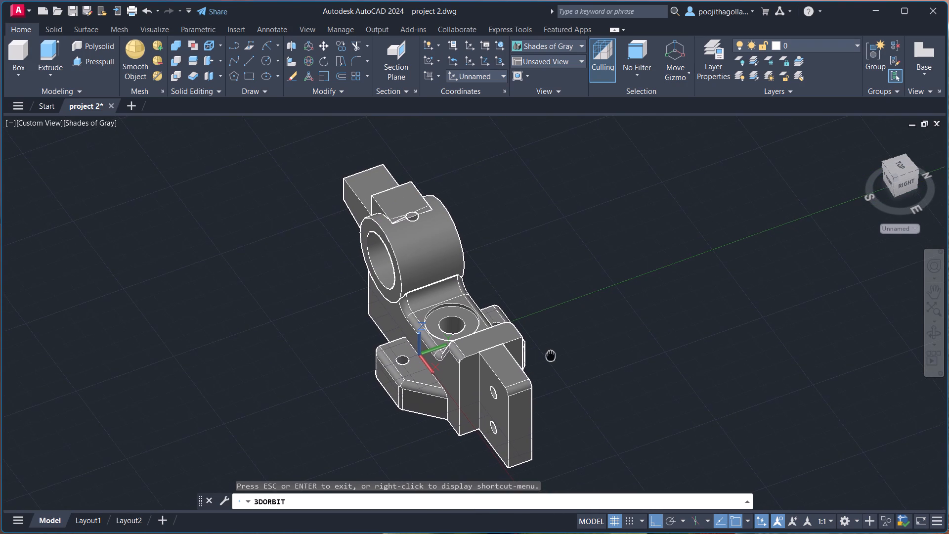
middle_click_drag(551, 353, 550, 346, "shift")
key("Escape")
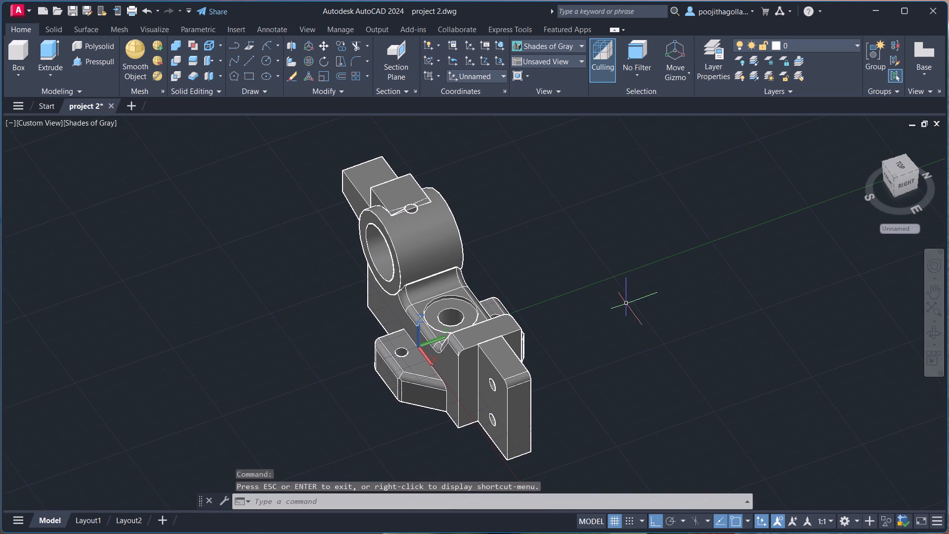
middle_click_drag(534, 330, 570, 309, "shift")
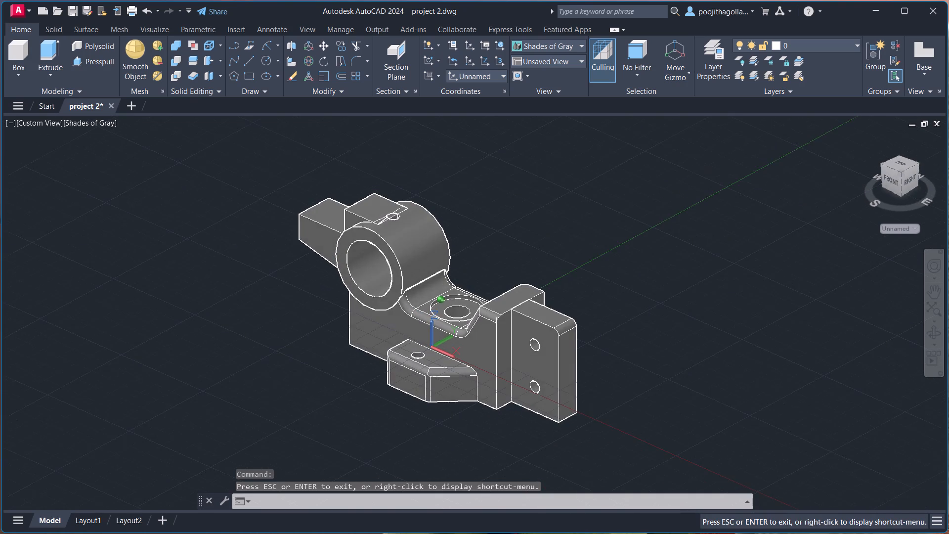
middle_click_drag(570, 309, 570, 316, "shift")
scroll(536, 305, "up", 2)
scroll(536, 305, "down", 1)
middle_click_drag(540, 309, 519, 295)
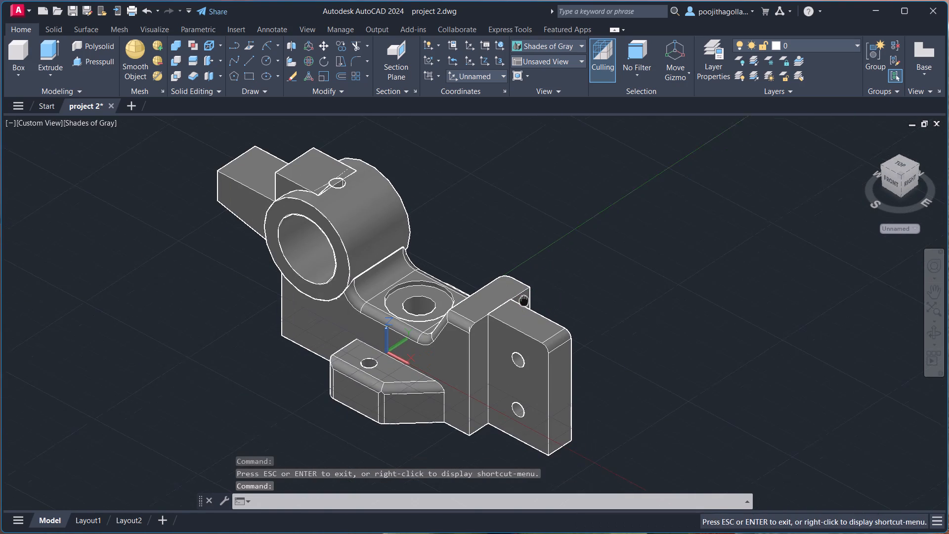
middle_click_drag(519, 295, 511, 292)
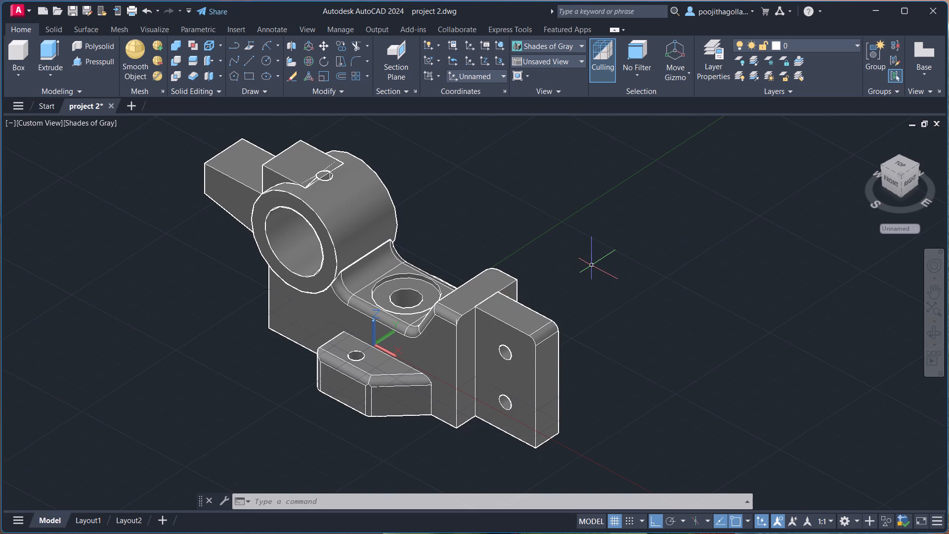
Save the drawing.
key("ctrl+s")
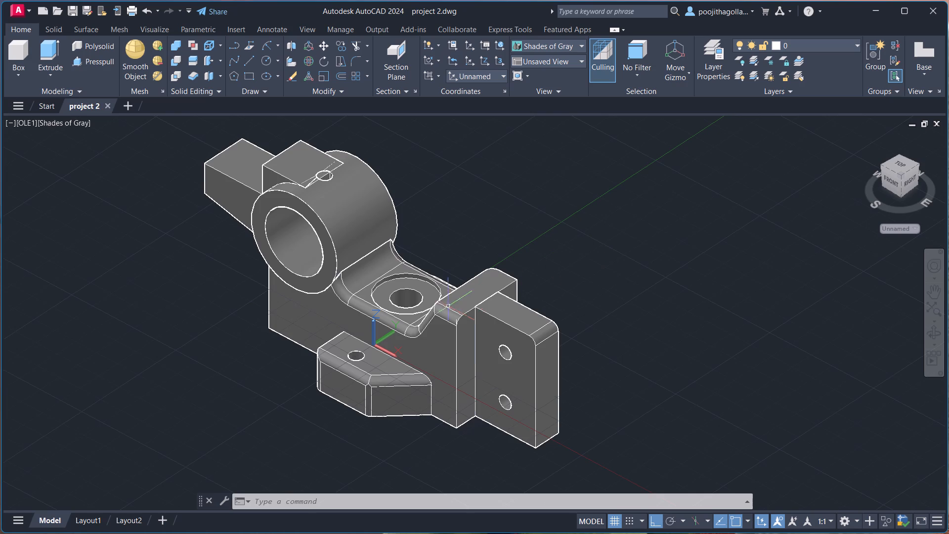
Call up the LOGFILENAME system variable with the whole bracket in view.
scroll(466, 295, "down", 1)
middle_click_drag(481, 241, 490, 250)
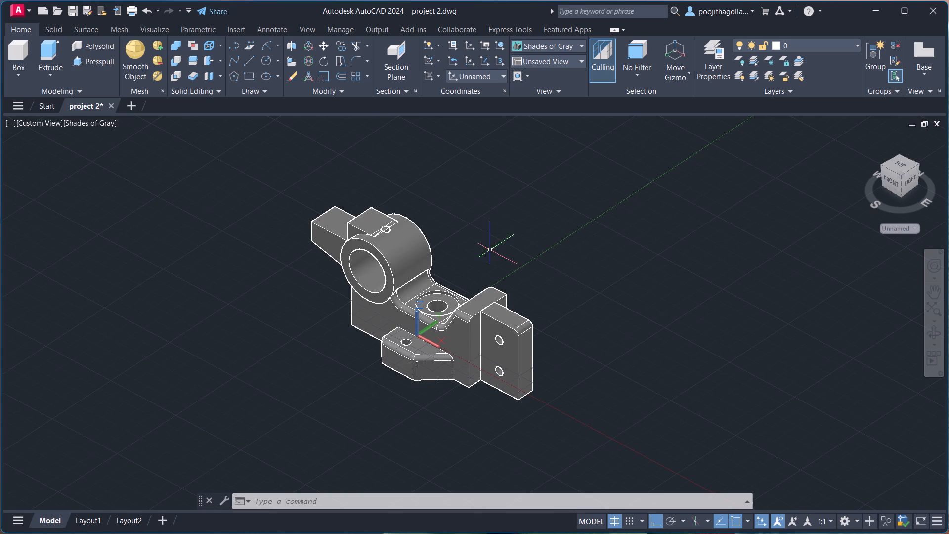
middle_click_drag(440, 258, 464, 253)
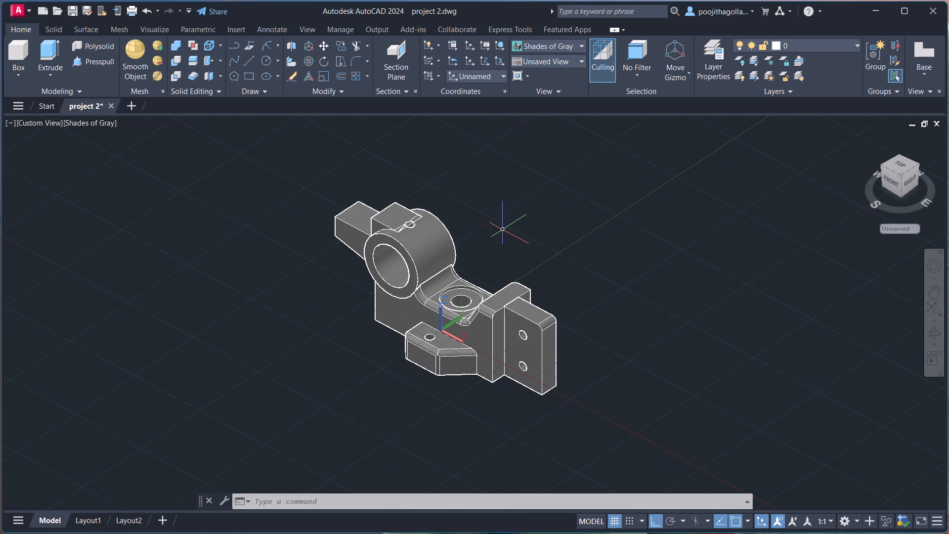
type("lo")
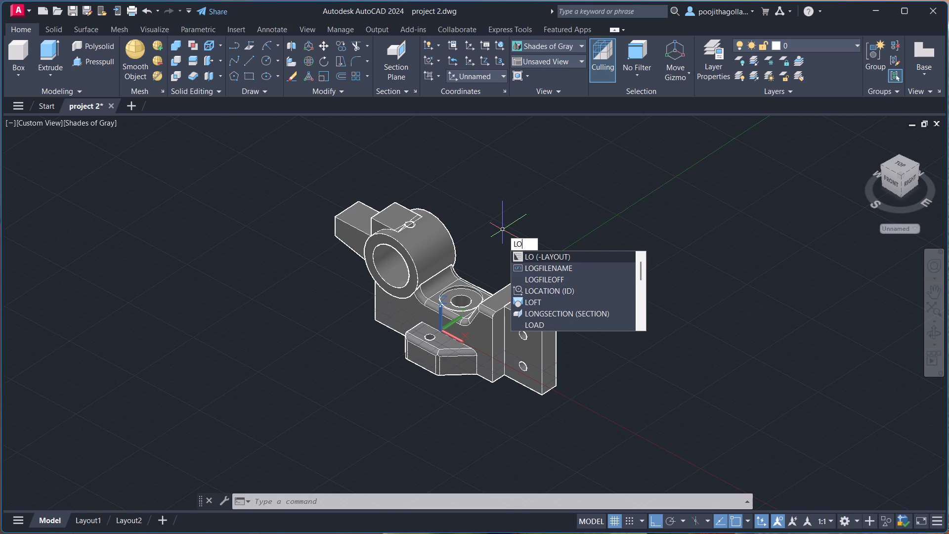
left_click(548, 269)
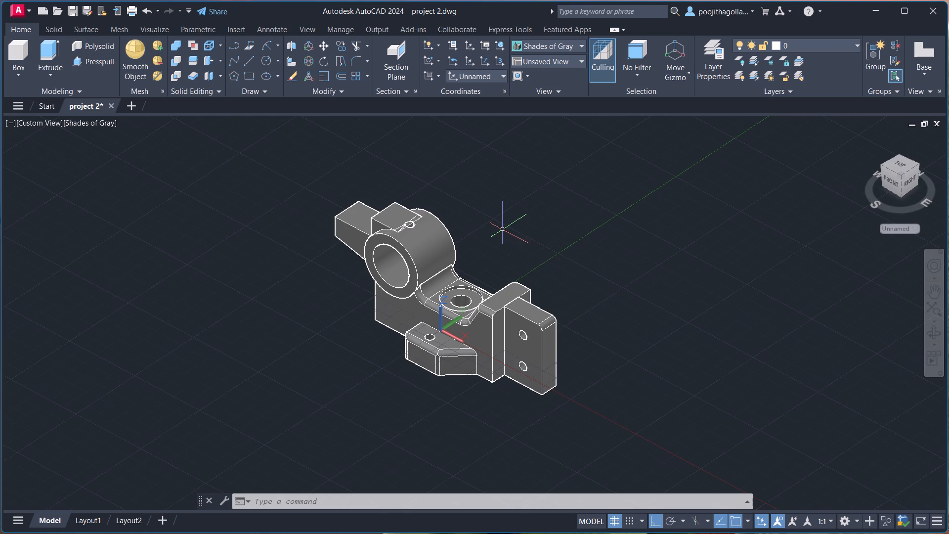